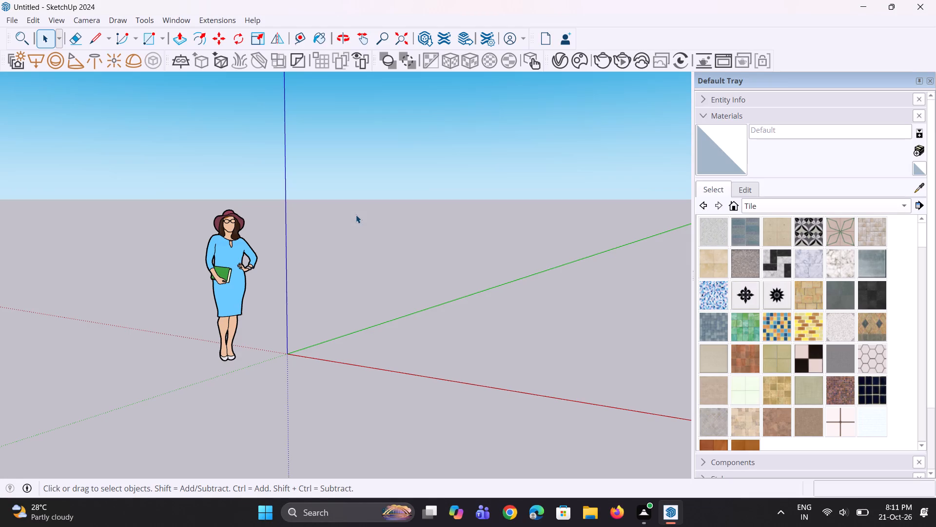
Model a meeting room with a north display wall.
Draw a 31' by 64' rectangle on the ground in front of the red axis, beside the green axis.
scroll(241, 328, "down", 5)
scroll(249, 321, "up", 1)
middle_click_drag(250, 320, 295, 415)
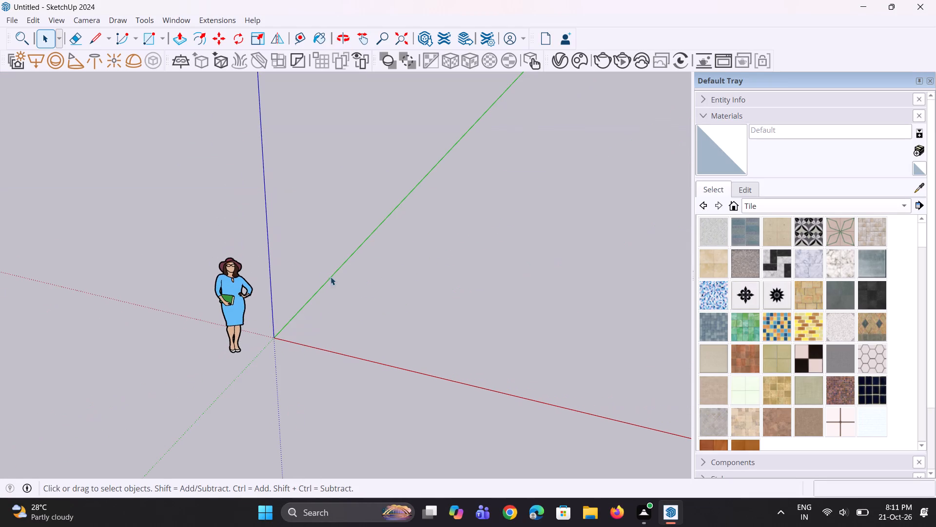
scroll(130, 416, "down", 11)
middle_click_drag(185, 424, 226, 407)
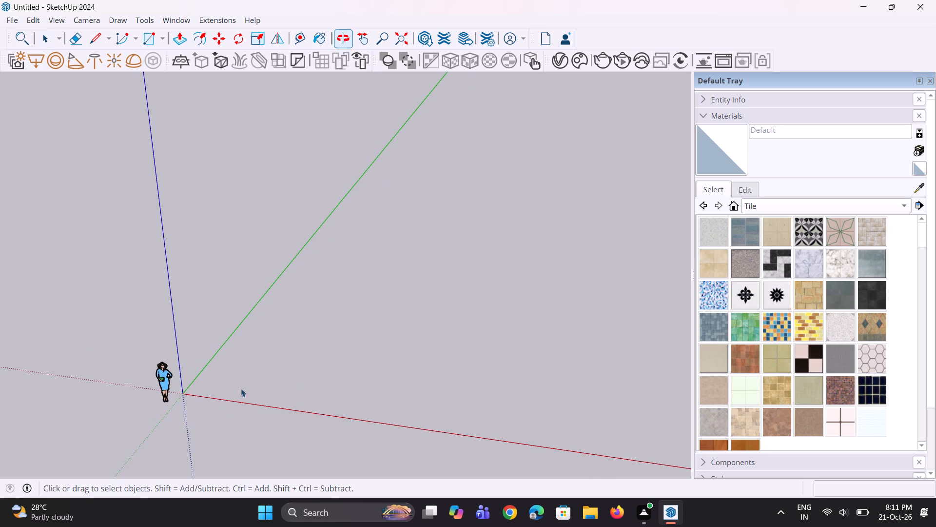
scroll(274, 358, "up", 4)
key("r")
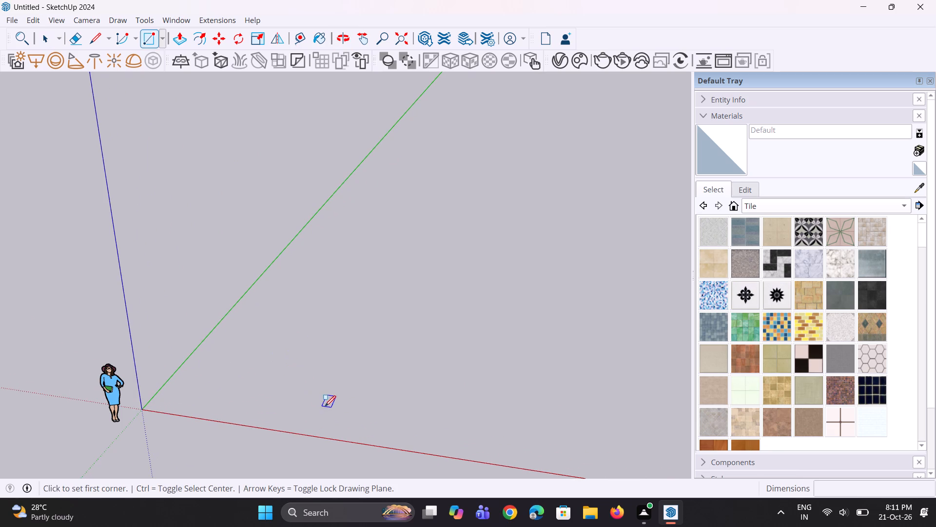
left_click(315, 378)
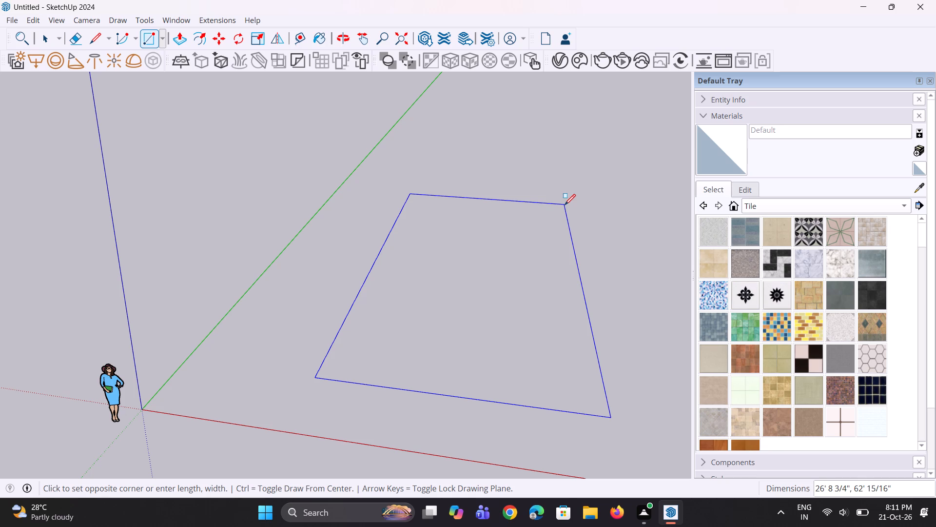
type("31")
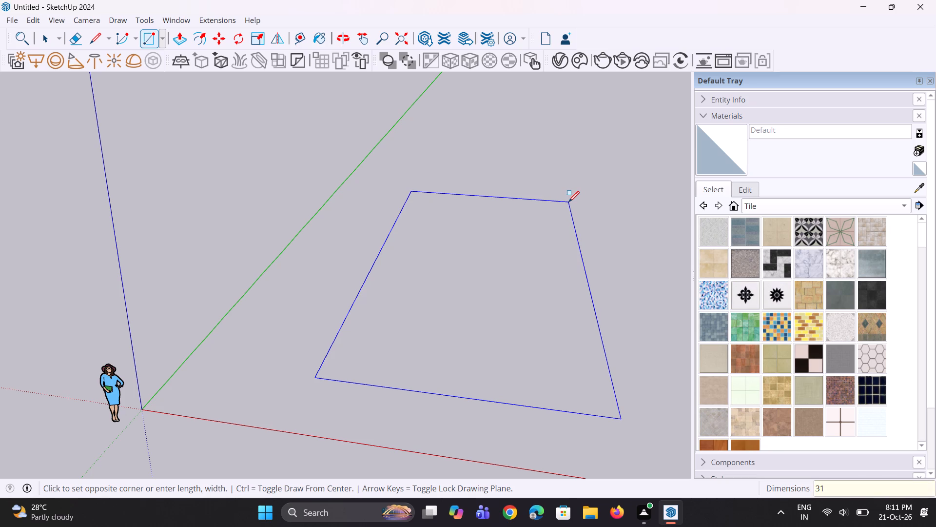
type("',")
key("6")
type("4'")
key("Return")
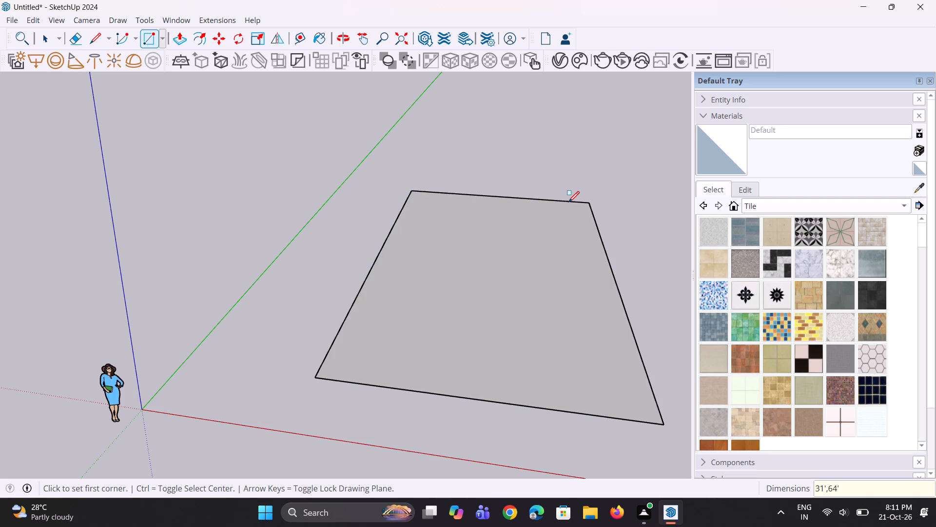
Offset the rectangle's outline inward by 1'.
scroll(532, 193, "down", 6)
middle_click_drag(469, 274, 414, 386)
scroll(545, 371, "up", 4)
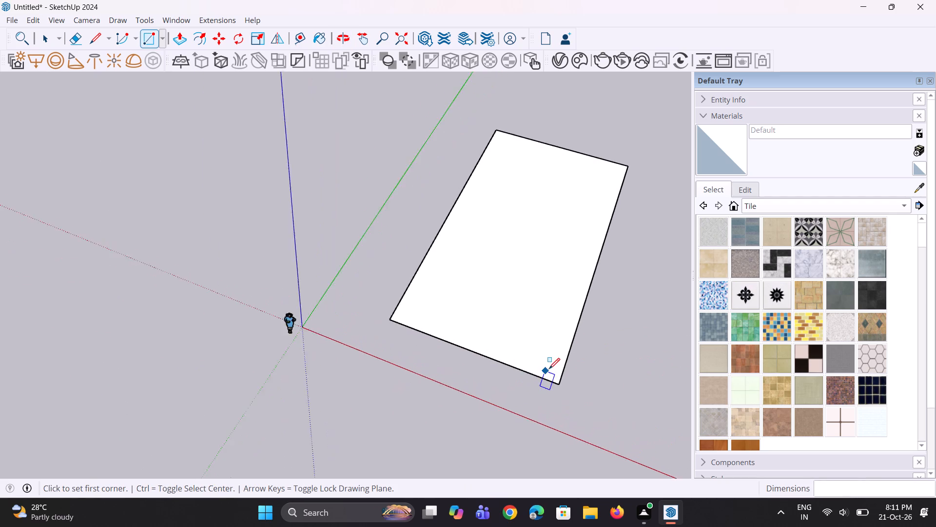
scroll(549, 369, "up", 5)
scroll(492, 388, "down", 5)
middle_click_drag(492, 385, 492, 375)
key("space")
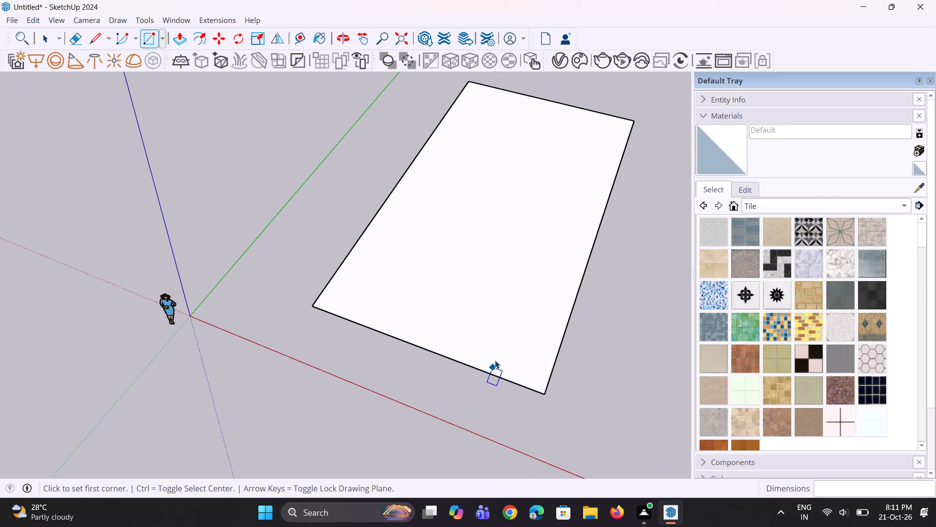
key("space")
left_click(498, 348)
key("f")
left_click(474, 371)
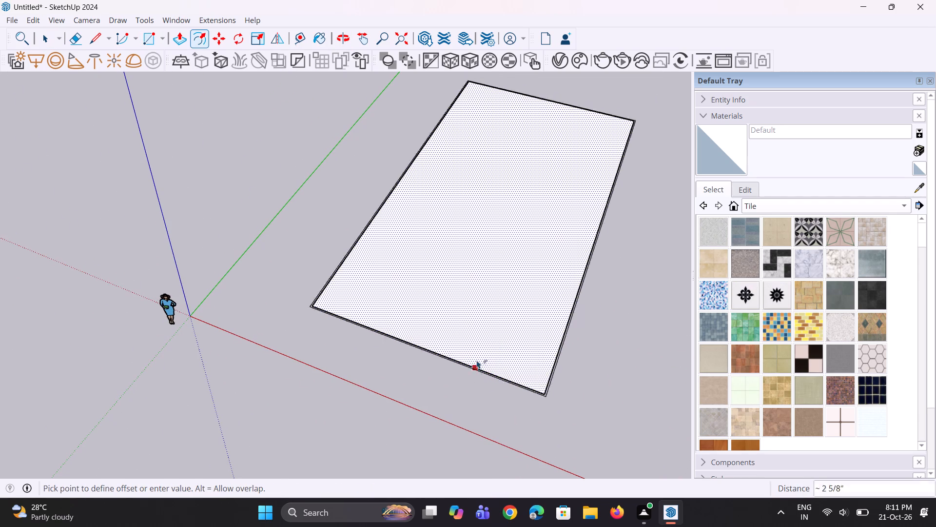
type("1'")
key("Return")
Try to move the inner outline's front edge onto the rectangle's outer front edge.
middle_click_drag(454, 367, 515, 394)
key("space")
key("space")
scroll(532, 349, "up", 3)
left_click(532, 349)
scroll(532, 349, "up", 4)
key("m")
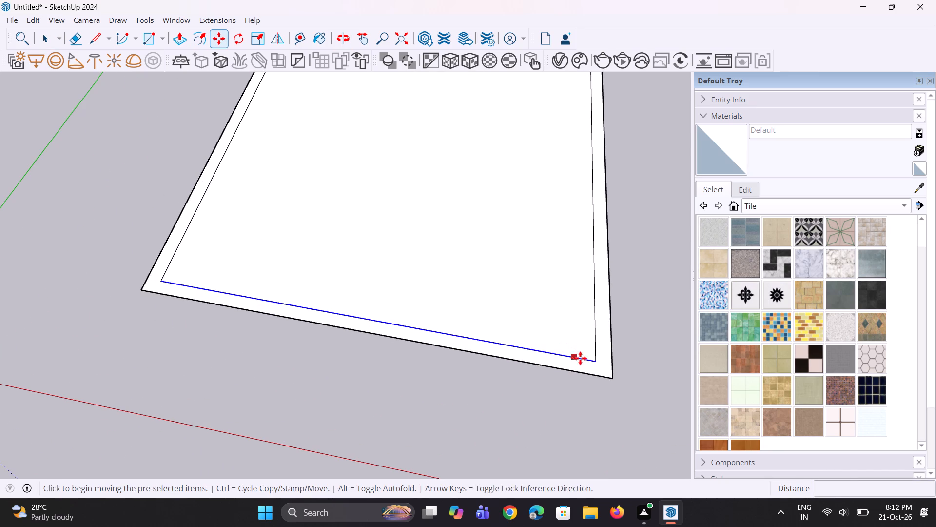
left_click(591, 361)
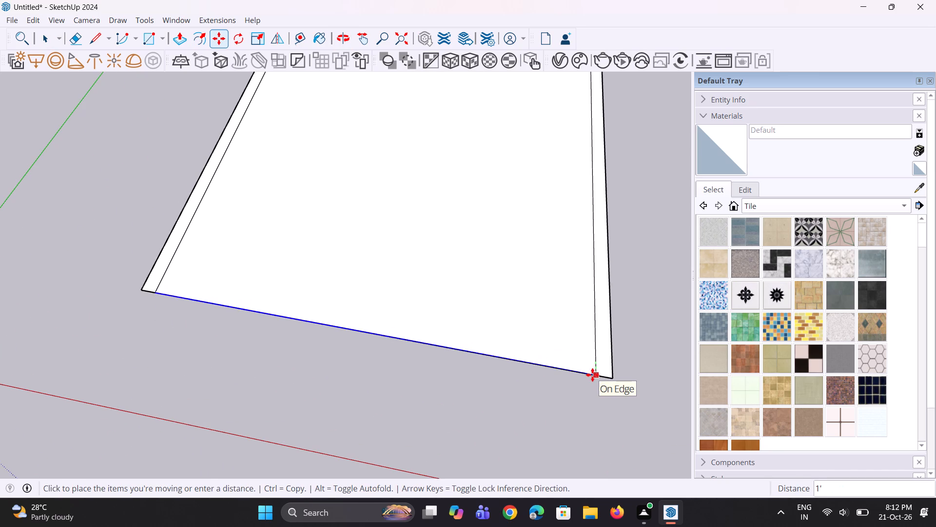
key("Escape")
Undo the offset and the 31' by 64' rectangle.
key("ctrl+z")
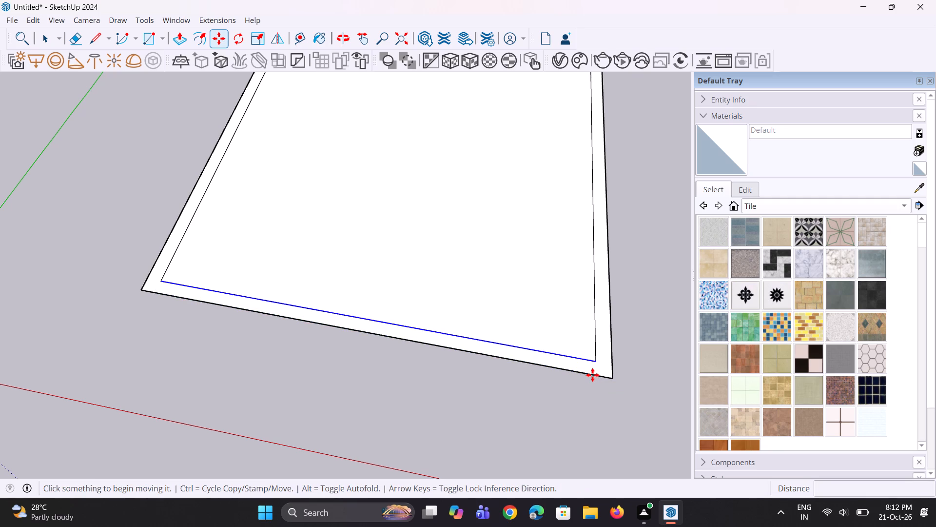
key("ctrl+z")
Draw a 30' by 60' rectangle on the ground between the red and green axes.
scroll(487, 384, "down", 4)
middle_click_drag(495, 401, 442, 414)
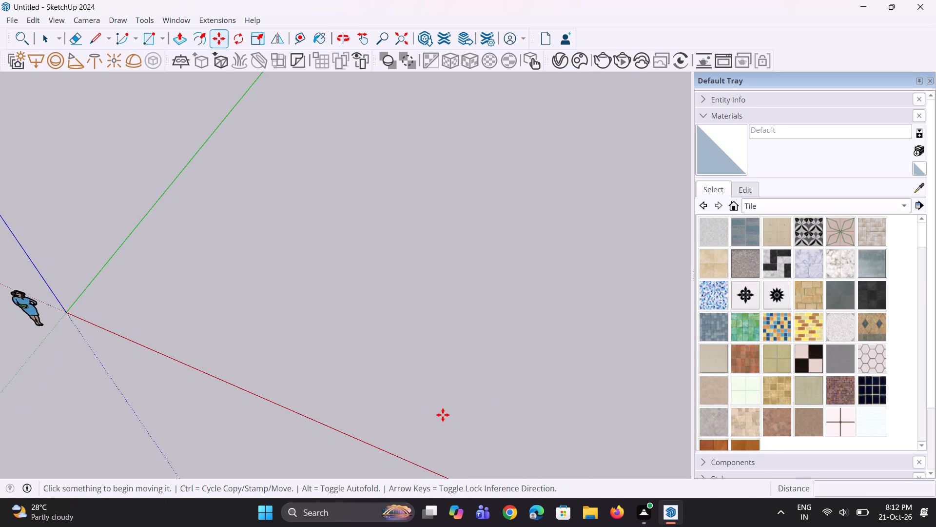
scroll(443, 415, "down", 7)
middle_click_drag(287, 299, 306, 200)
scroll(333, 287, "up", 3)
key("r")
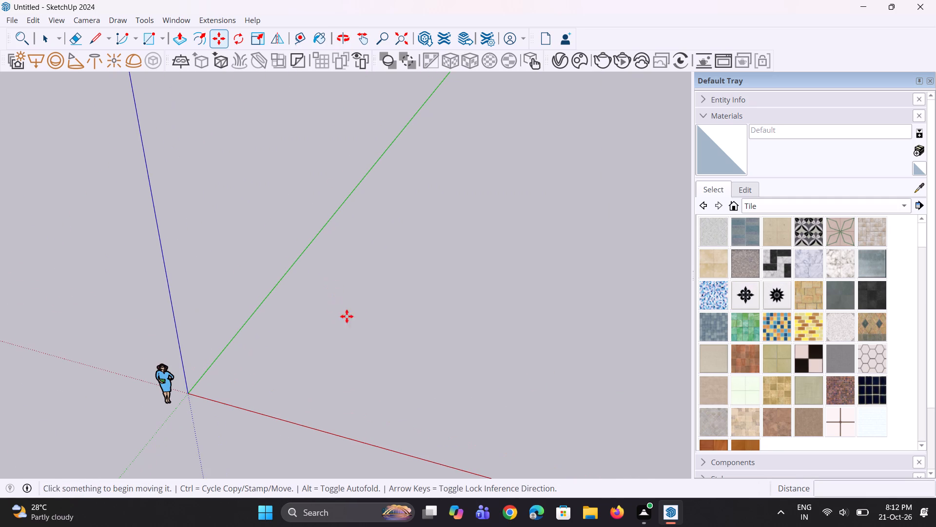
scroll(407, 362, "up", 2)
left_click(347, 391)
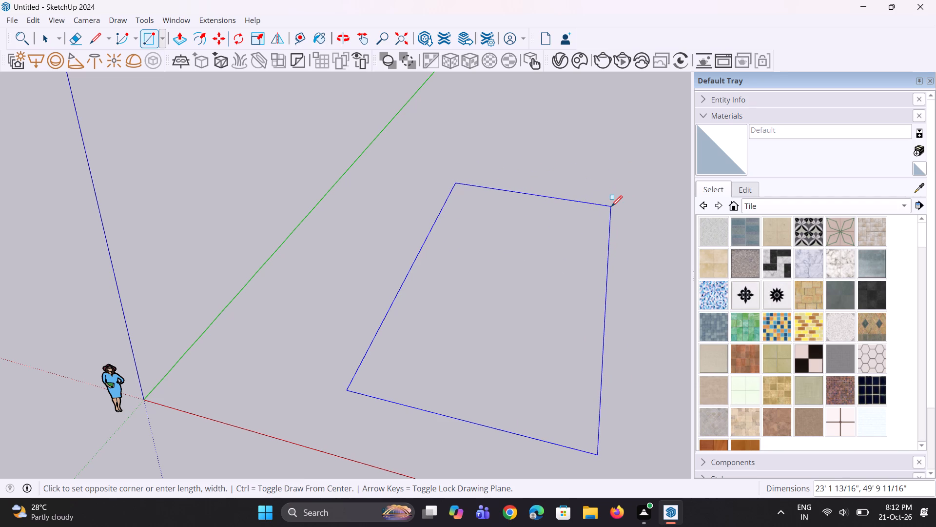
key("3")
key("0")
type("',")
type("60'")
key("Return")
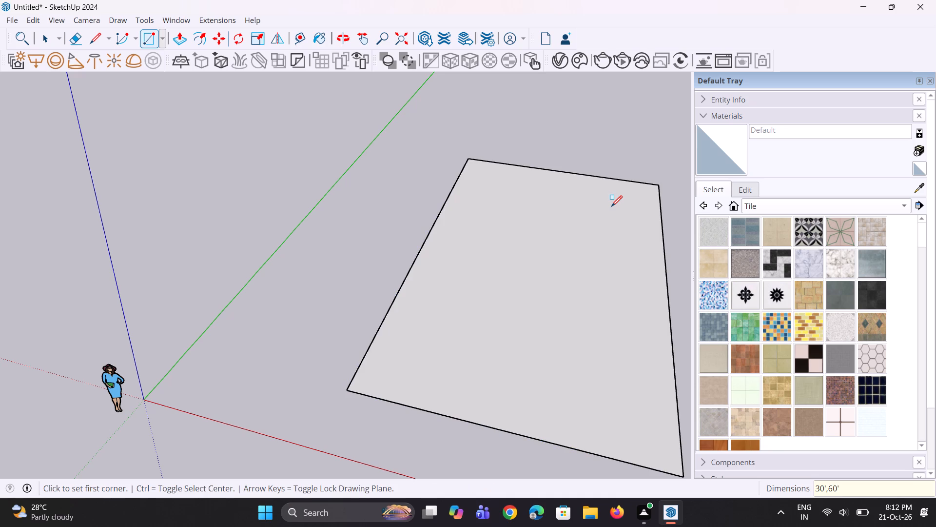
Offset the 30' by 60' rectangle's outline inward by 1'.
scroll(440, 264, "down", 4)
middle_click_drag(407, 283, 418, 373)
scroll(610, 285, "up", 3)
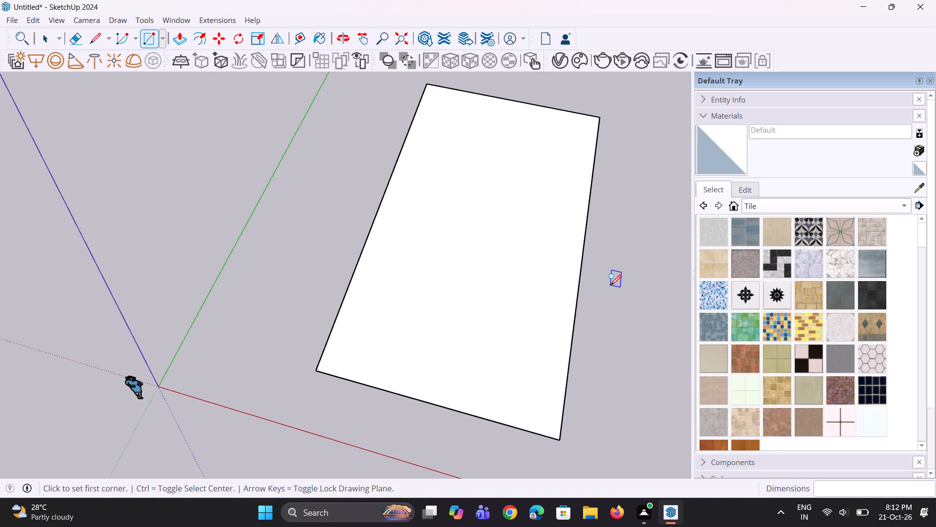
key("f")
left_click(475, 401)
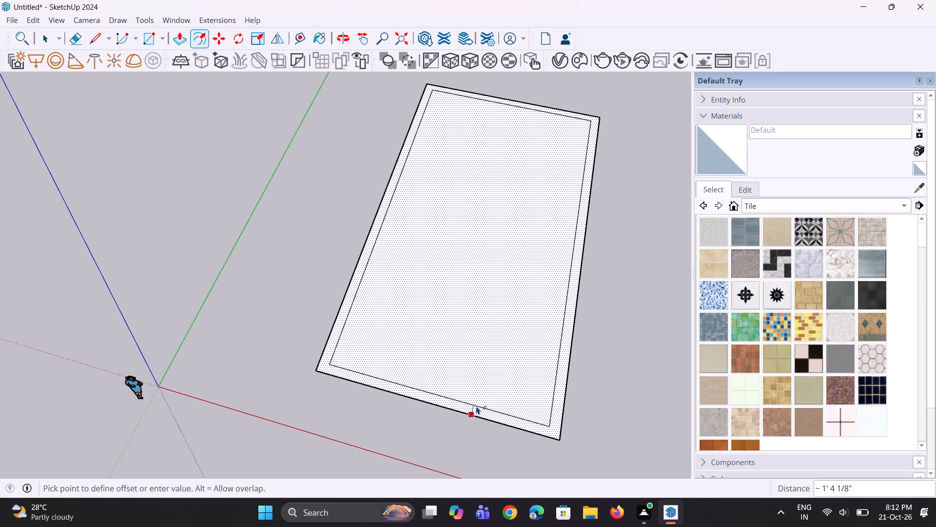
type("1'")
key("Return")
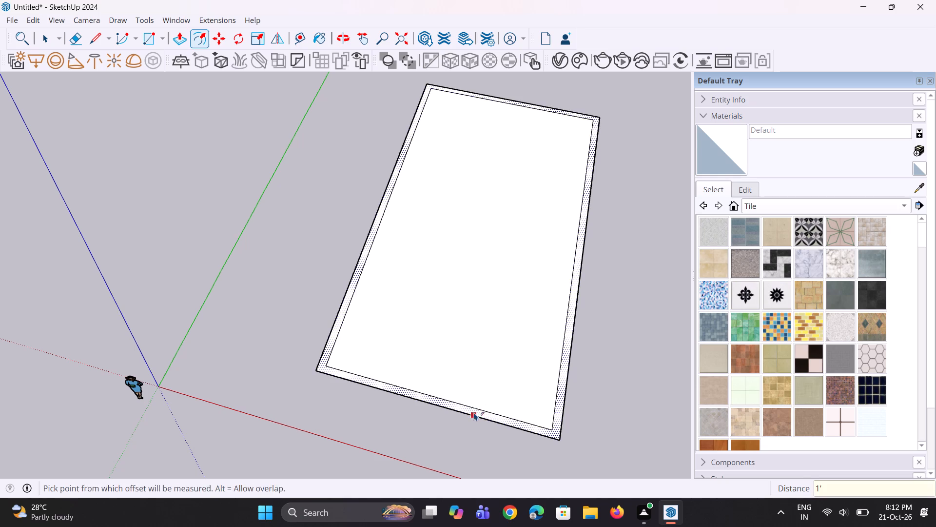
Move the inner outline's short front edge onto the rectangle's outer front edge.
key("space")
key("space")
scroll(476, 411, "up", 3)
left_click(480, 407)
scroll(536, 425, "up", 3)
scroll(574, 439, "up", 2)
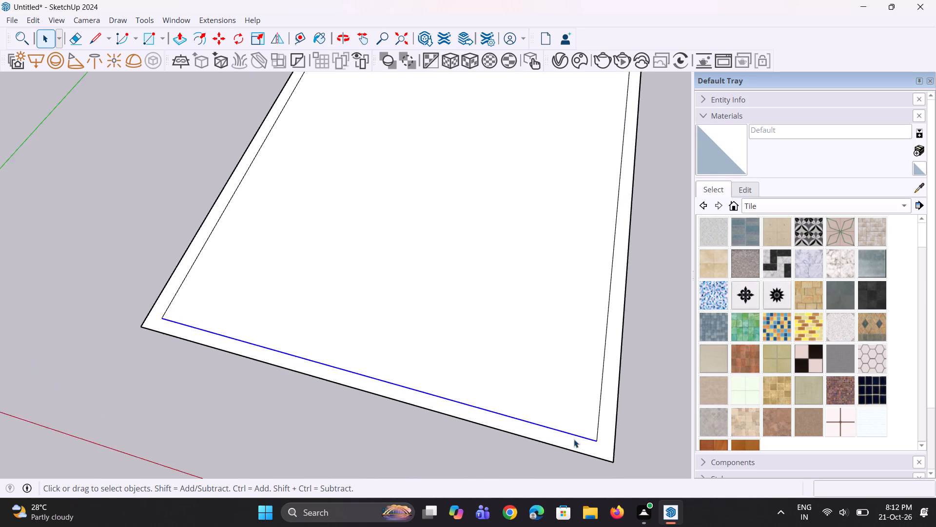
scroll(574, 439, "up", 1)
key("m")
left_click(601, 443)
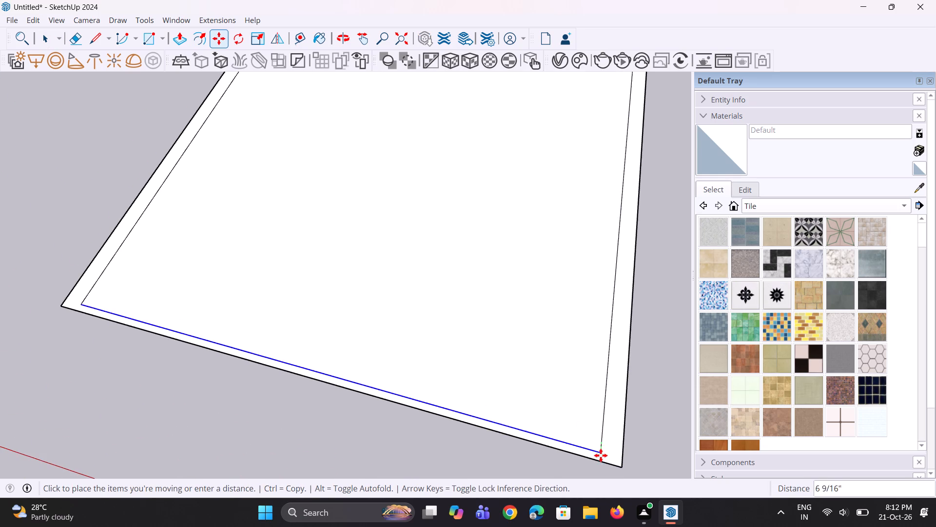
left_click(600, 460)
Erase the front edge between the two side strips, leaving an open U-shaped wall footprint.
scroll(380, 412, "down", 5)
key("e")
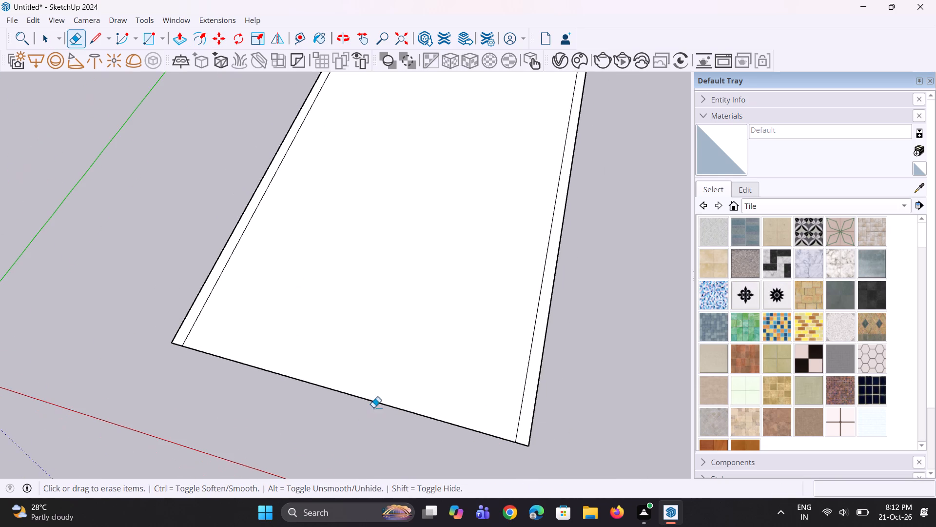
left_click(382, 402)
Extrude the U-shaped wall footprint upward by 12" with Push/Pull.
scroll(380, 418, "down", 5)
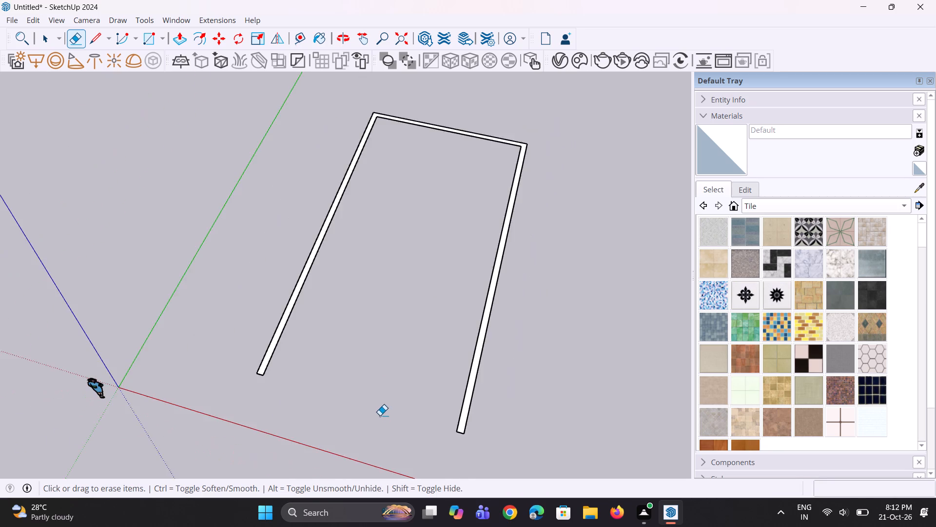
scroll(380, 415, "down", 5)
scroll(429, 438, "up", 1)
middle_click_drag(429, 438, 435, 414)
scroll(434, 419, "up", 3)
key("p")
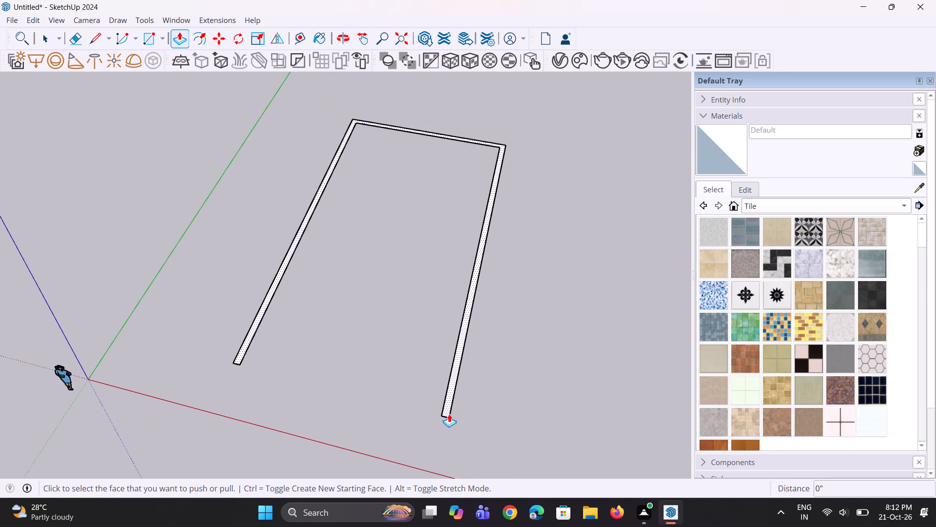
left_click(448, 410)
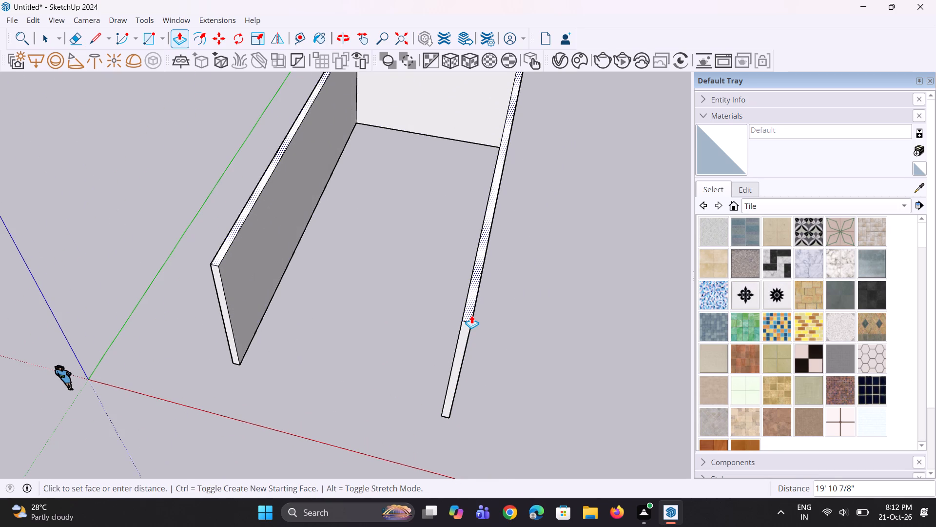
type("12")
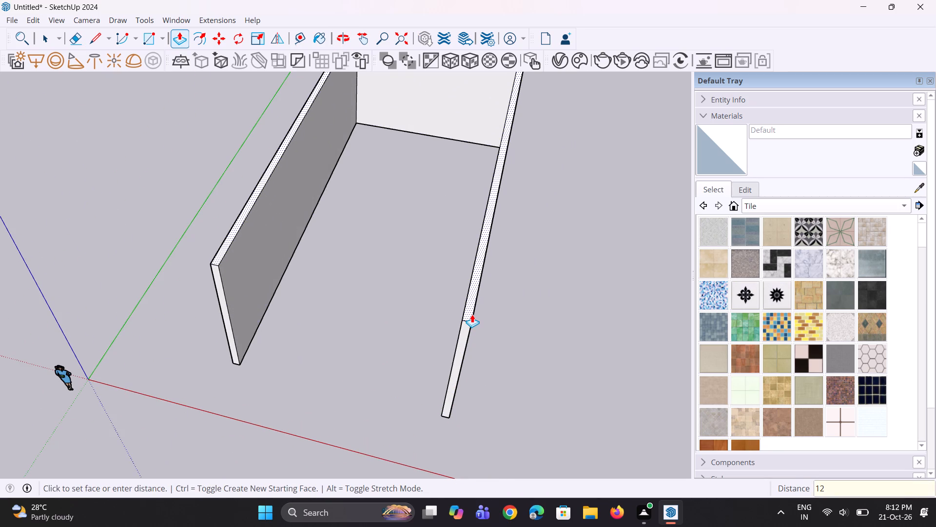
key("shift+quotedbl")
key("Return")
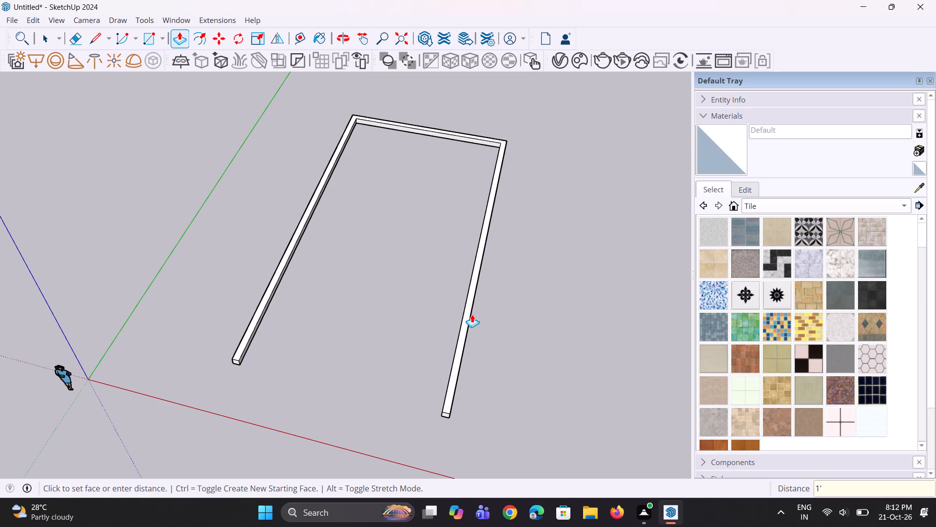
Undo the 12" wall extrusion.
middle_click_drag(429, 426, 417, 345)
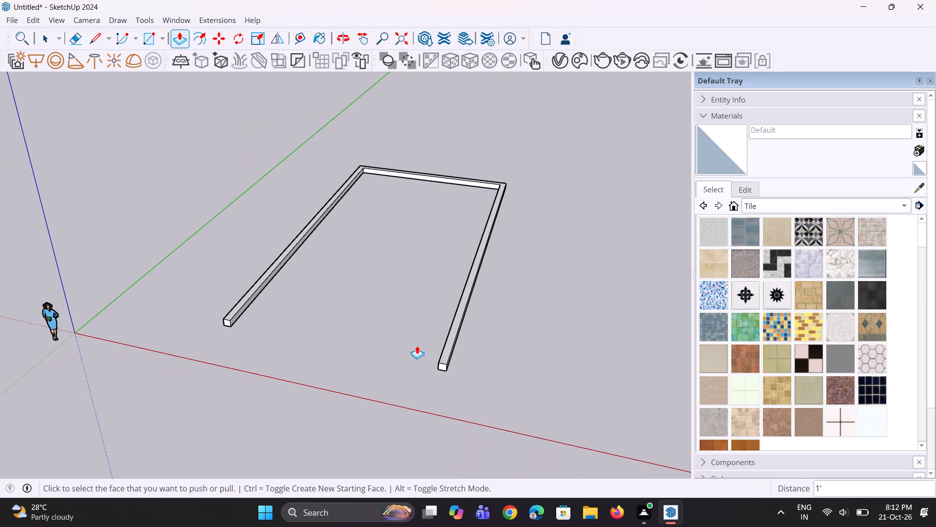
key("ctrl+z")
Extrude the U-shaped wall footprint upward by 12' with Push/Pull.
scroll(437, 358, "up", 3)
left_click(452, 363)
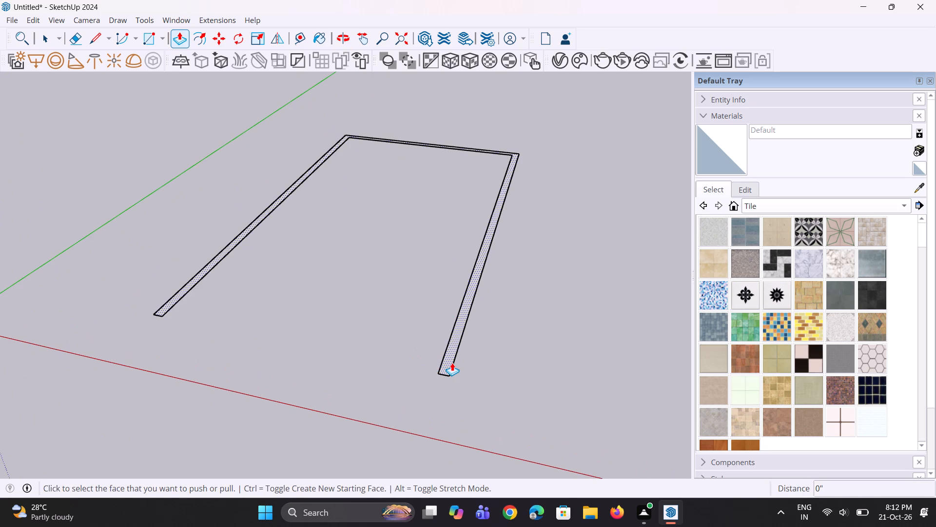
type("12'")
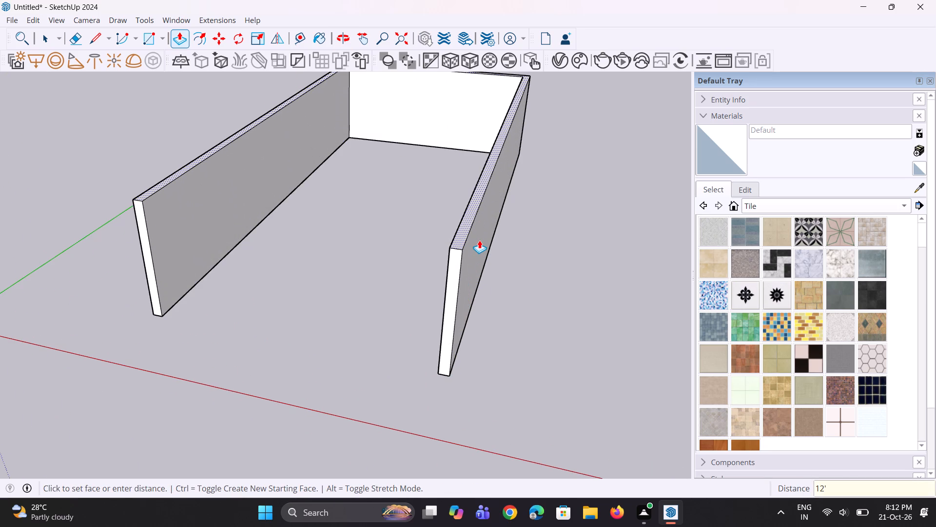
key("Return")
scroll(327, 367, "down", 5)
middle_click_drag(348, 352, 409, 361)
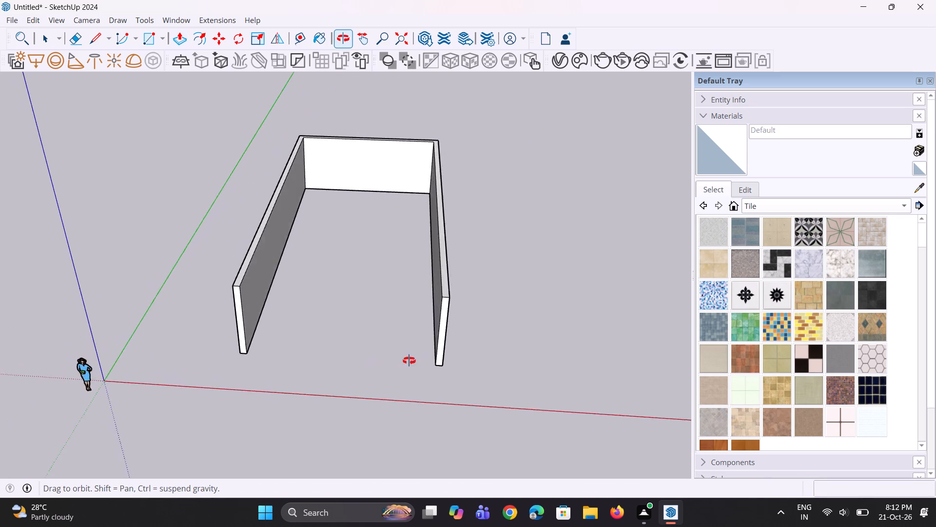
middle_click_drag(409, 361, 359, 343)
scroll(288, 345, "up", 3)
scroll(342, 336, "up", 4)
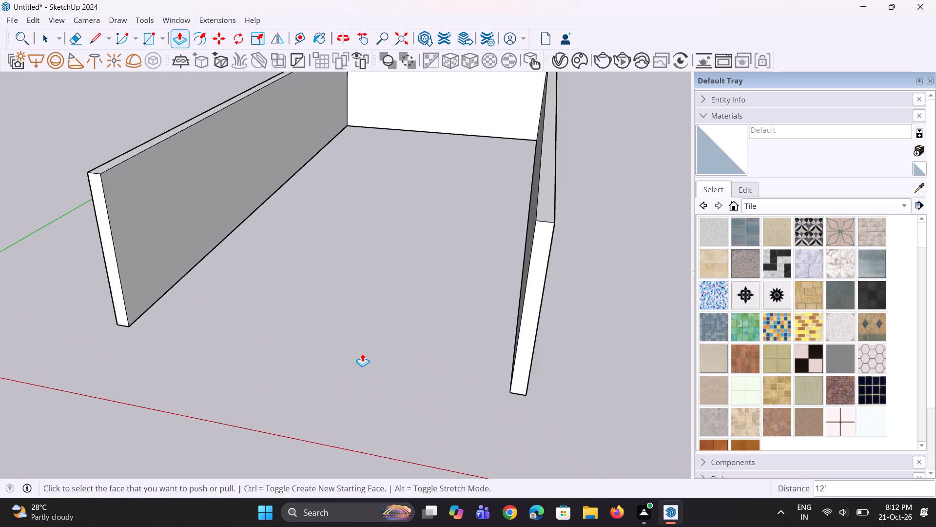
Undo the wall extrusion and all the footprint edits, back to an empty model.
scroll(362, 353, "up", 1)
middle_click_drag(366, 356, 419, 417)
scroll(341, 391, "down", 10)
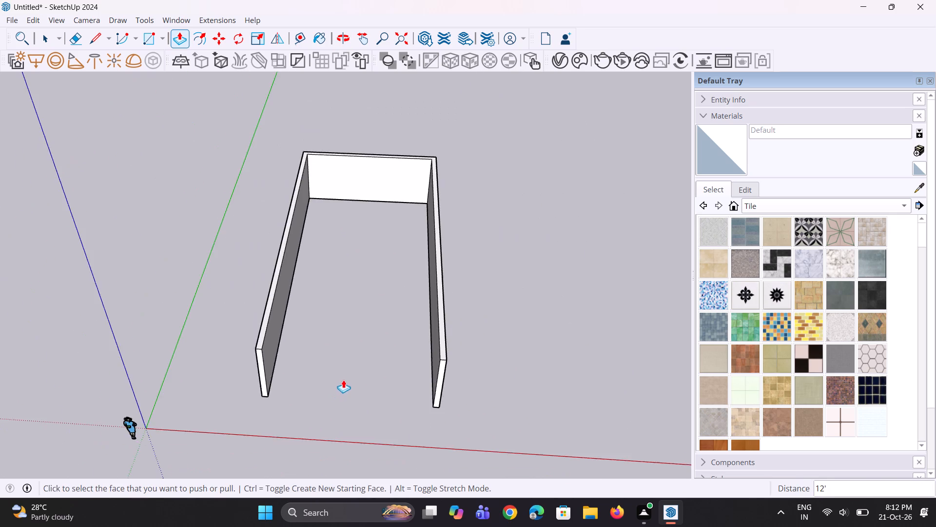
scroll(343, 379, "down", 5)
middle_click_drag(355, 385, 272, 381)
key("ctrl+z")
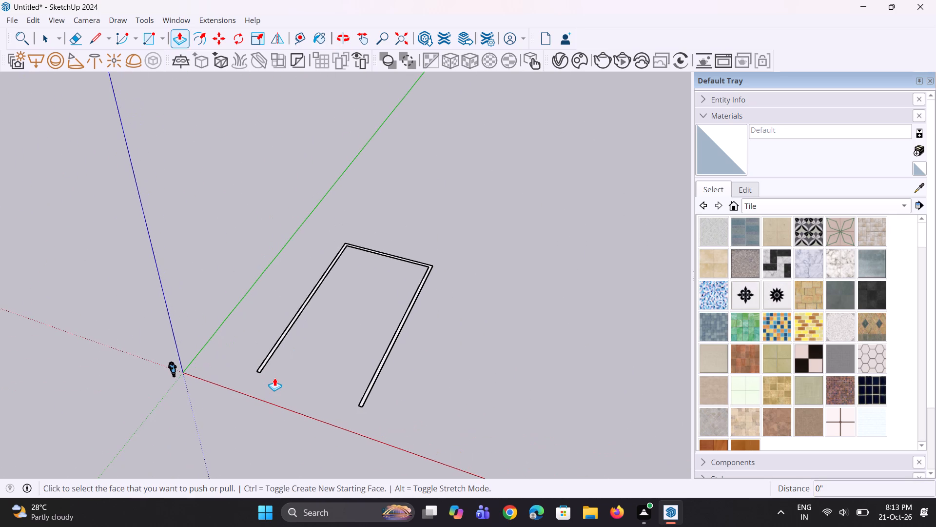
key("ctrl+z")
key("ctrl+z")
key("ctrl+z")
key("ctrl+z")
Draw a 30' by 50' rectangle on the ground near the origin.
middle_click_drag(275, 378, 312, 404, "ctrl")
key("r")
scroll(326, 379, "up", 8)
left_click(259, 397)
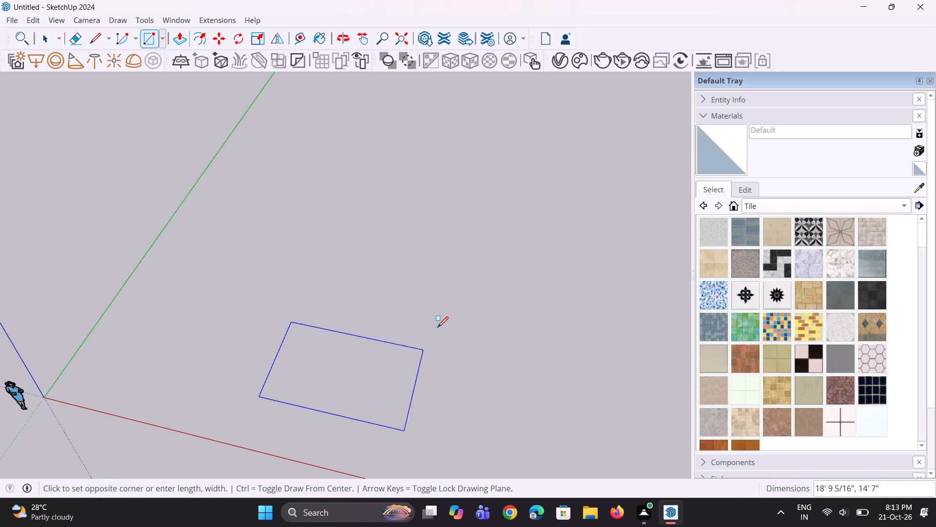
type("30',50'")
key("Return")
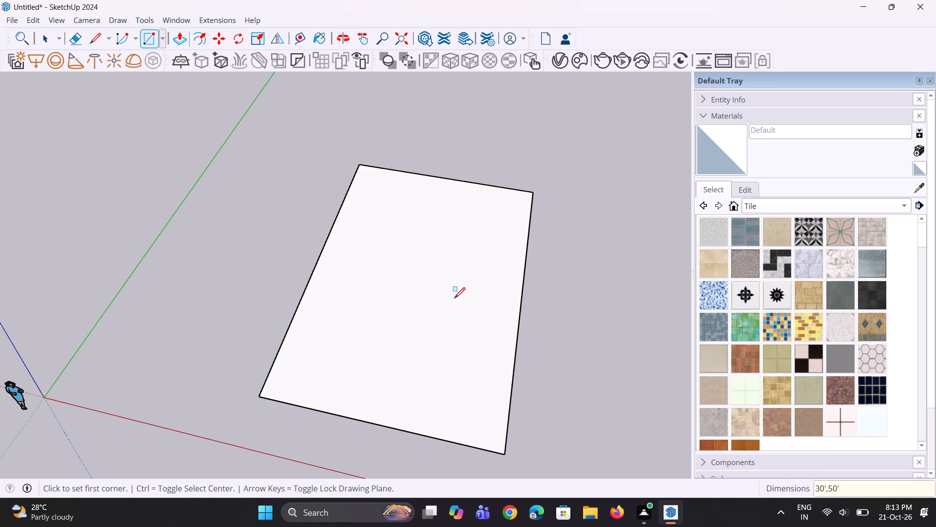
Offset the rectangle's outline inward by 12".
scroll(498, 277, "down", 4)
middle_click_drag(410, 302, 331, 396)
scroll(427, 413, "up", 5)
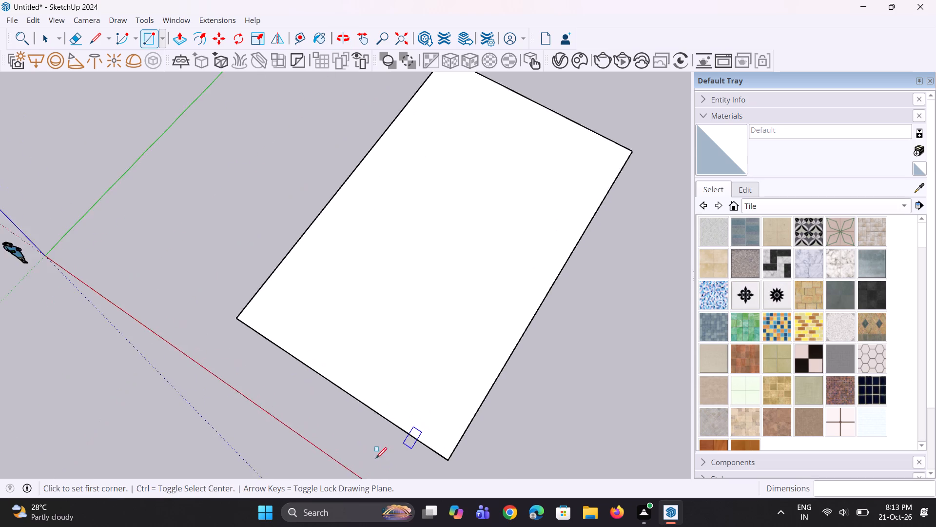
scroll(376, 458, "up", 4)
middle_click_drag(396, 402, 435, 336)
scroll(435, 368, "down", 5)
key("f")
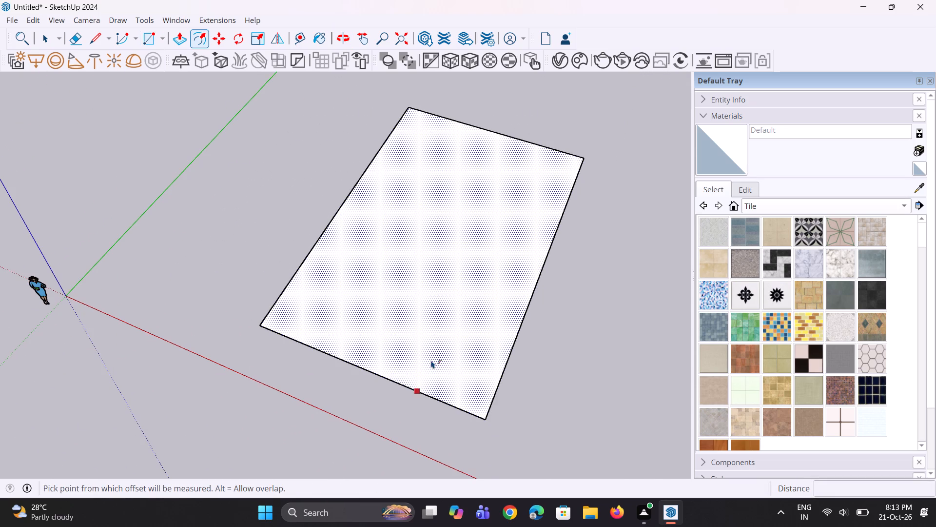
left_click(428, 363)
type("12\"")
key("Return")
Move the front inner offset edge onto the rectangle's outer front edge.
scroll(423, 365, "up", 2)
key("space")
key("space")
left_click(415, 408)
scroll(454, 401, "up", 2)
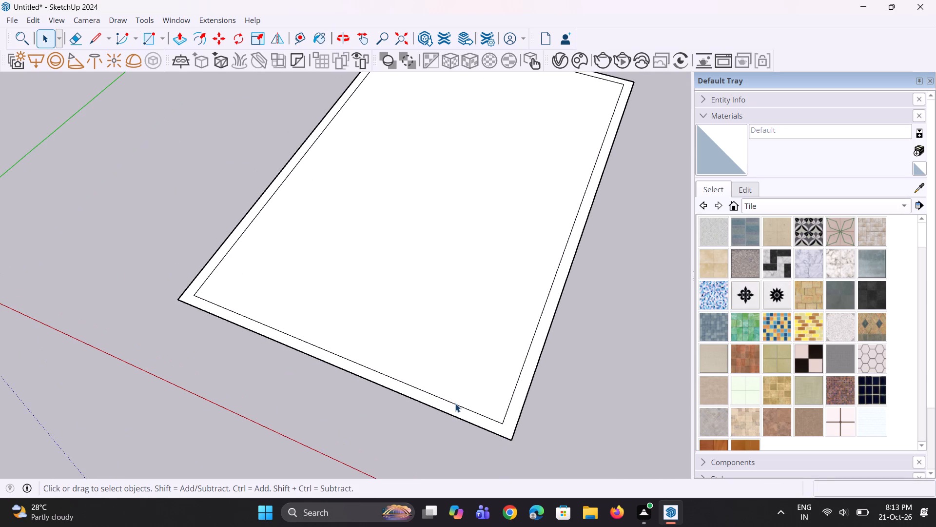
left_click(455, 404)
scroll(480, 430, "up", 2)
key("m")
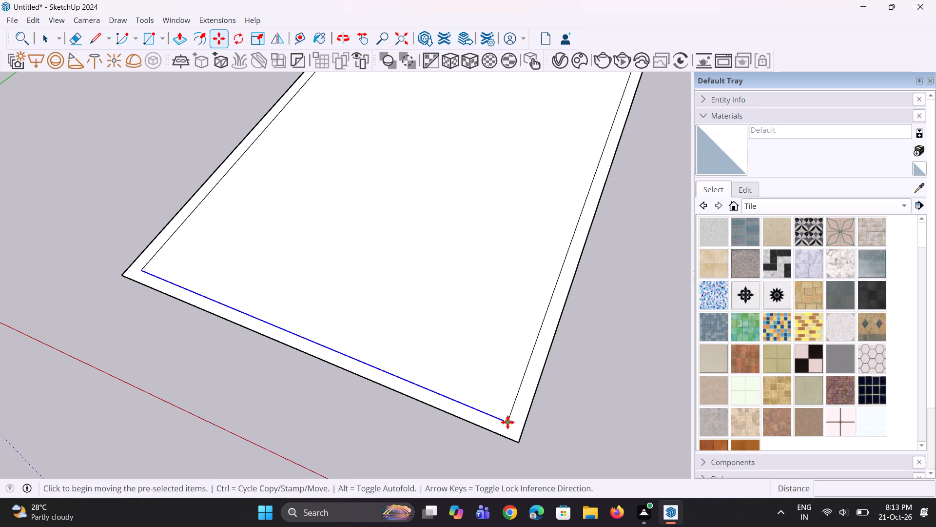
left_click(507, 422)
left_click(505, 436)
key("space")
Erase the front edge between the two side strips, leaving an open U-shaped wall footprint.
key("e")
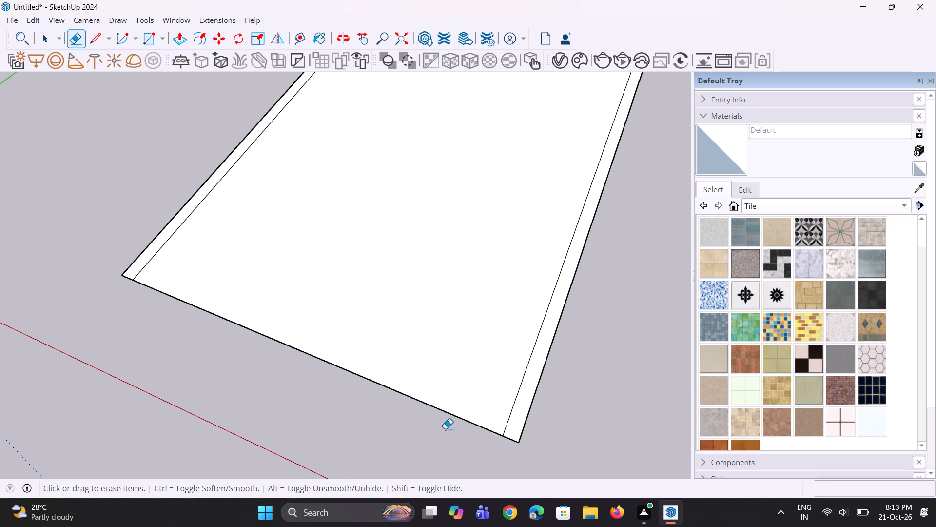
left_click(455, 417)
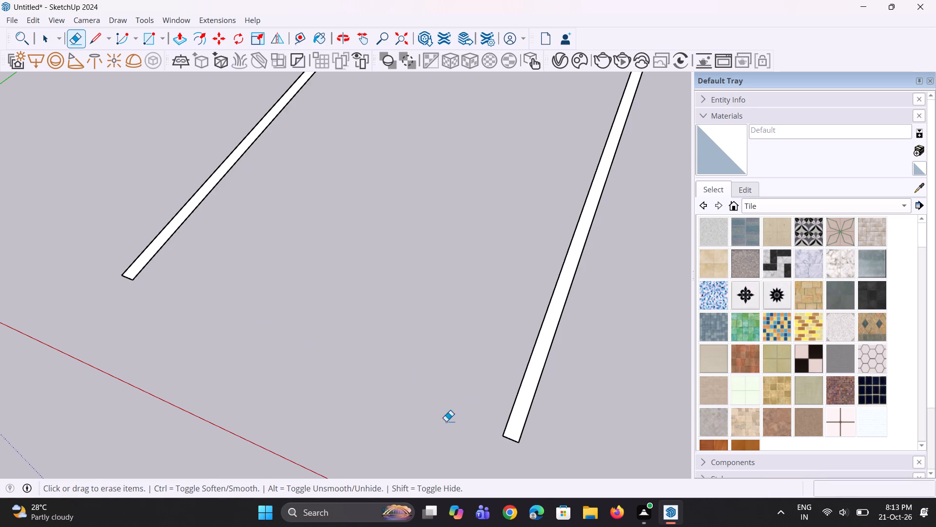
Extrude the U-shaped wall footprint upward by 12' with Push/Pull.
scroll(392, 414, "down", 6)
middle_click_drag(392, 437, 442, 403)
scroll(471, 451, "up", 2)
key("p")
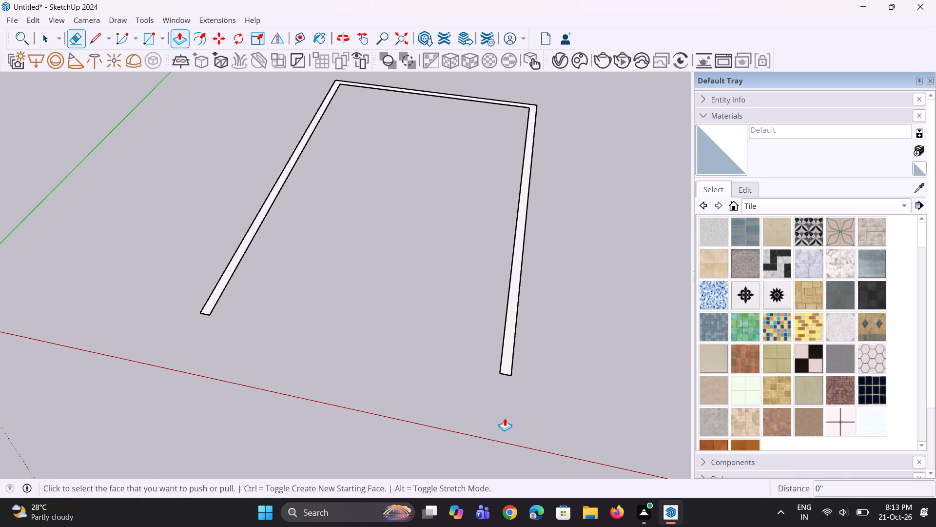
left_click(507, 371)
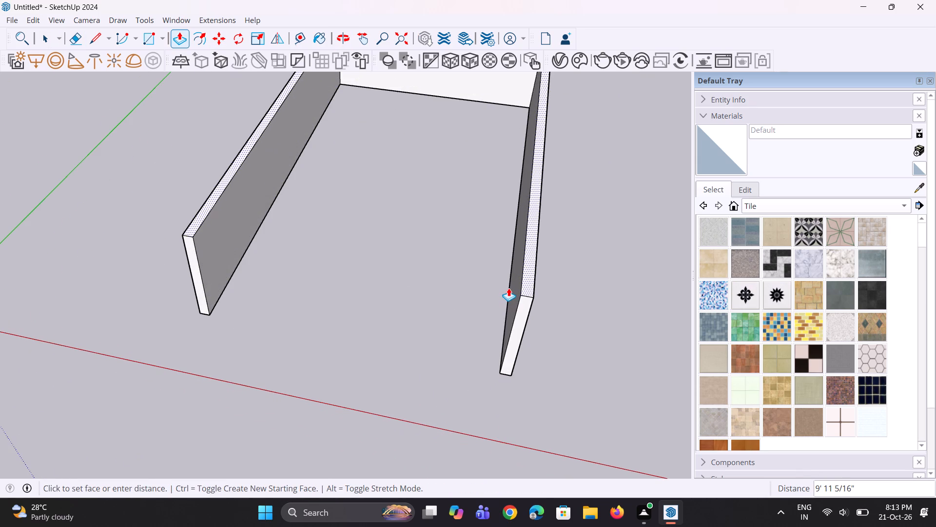
type("12'")
key("Return")
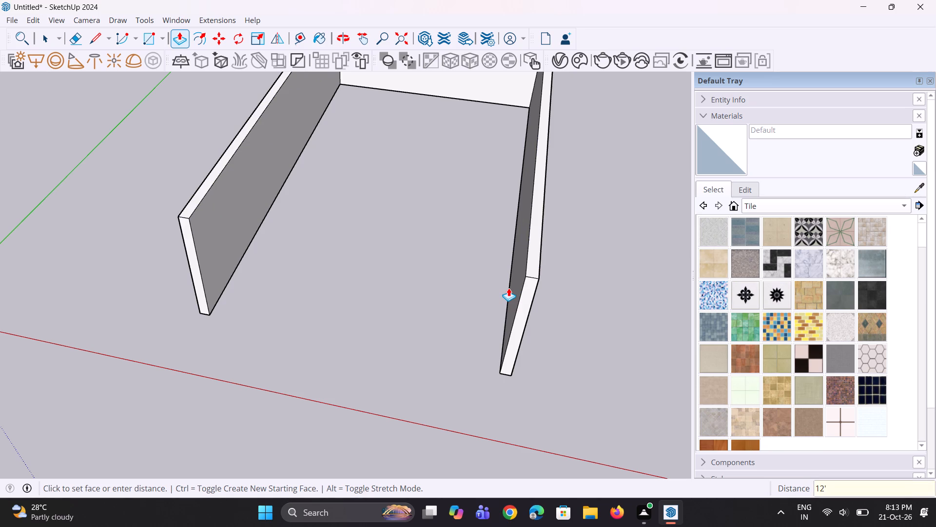
Draw a 30' by 12" vertical rotated rectangle hanging below the back wall's outer bottom edge.
scroll(429, 305, "down", 3)
middle_click_drag(402, 308, 472, 17)
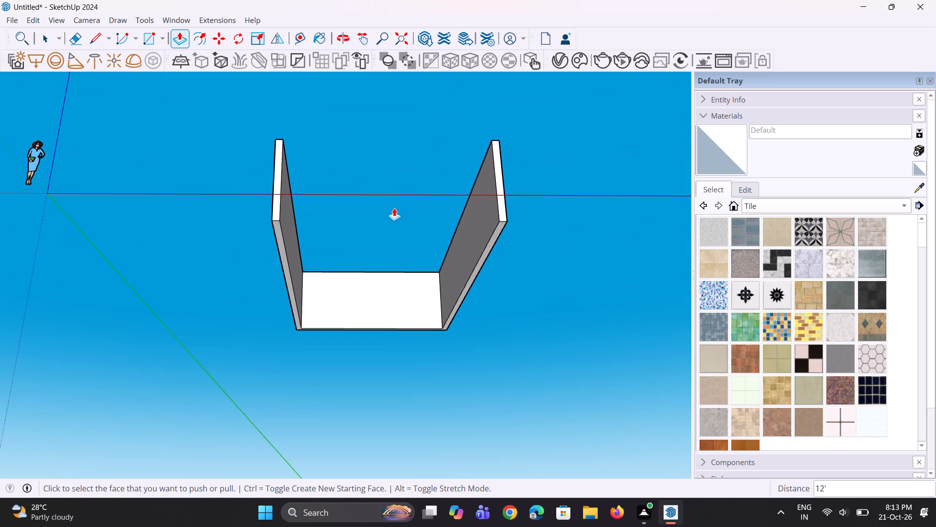
left_click(164, 46)
left_click(165, 70)
scroll(335, 336, "up", 4)
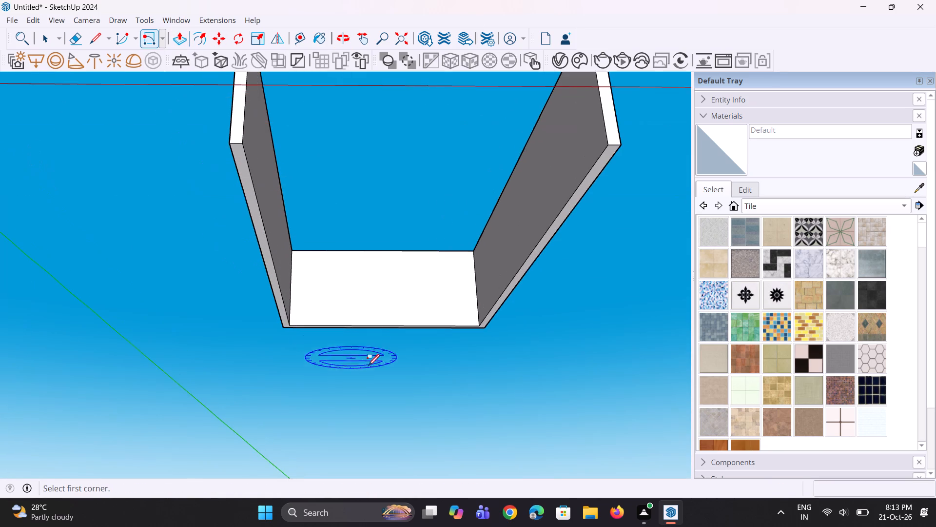
scroll(376, 362, "up", 1)
middle_click_drag(377, 362, 385, 306)
scroll(238, 271, "down", 4)
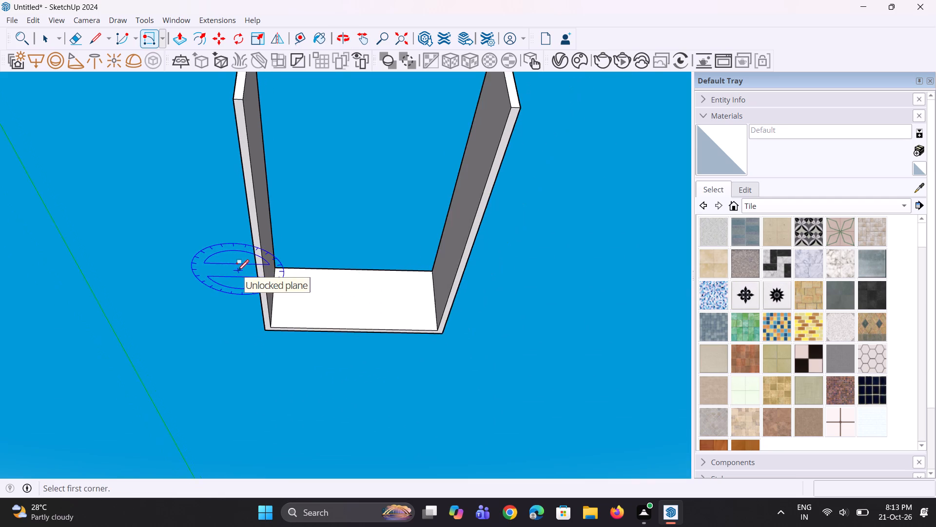
scroll(223, 338, "up", 8)
left_click(284, 312)
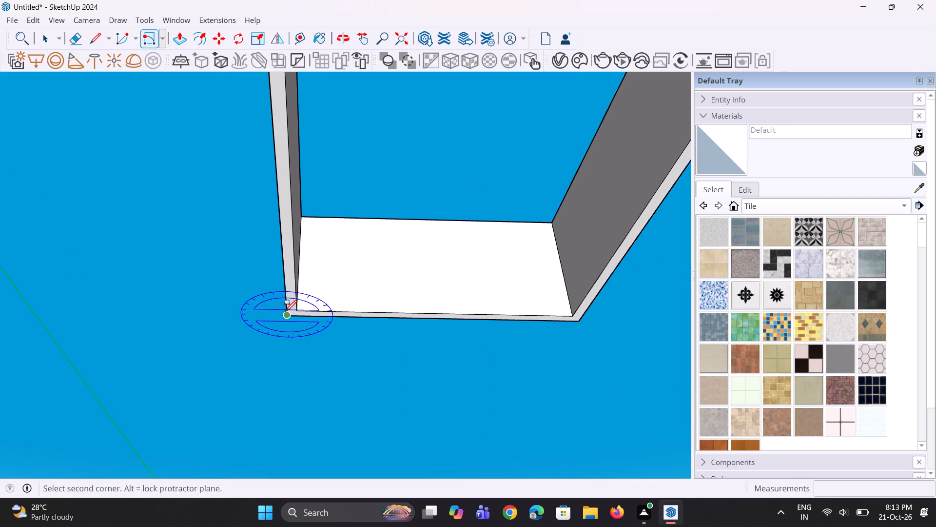
left_click(581, 324)
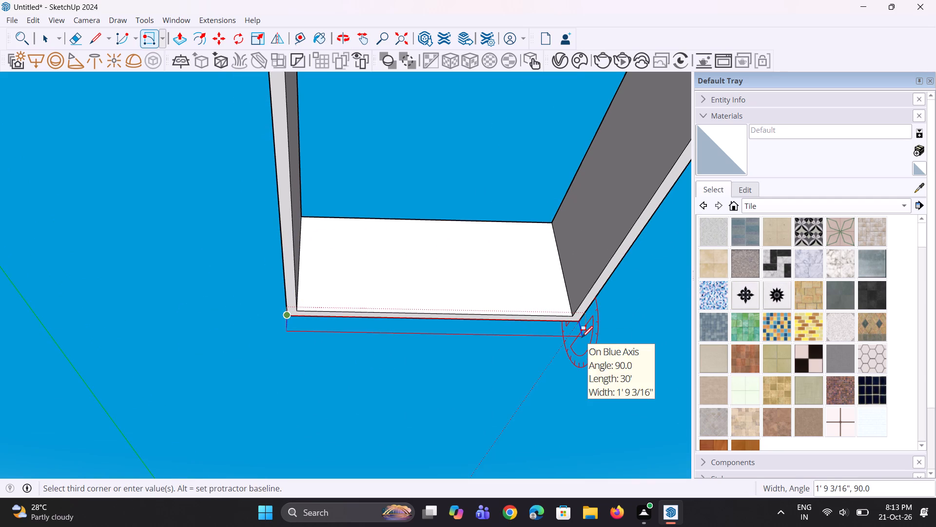
middle_click_drag(581, 337, 273, 325)
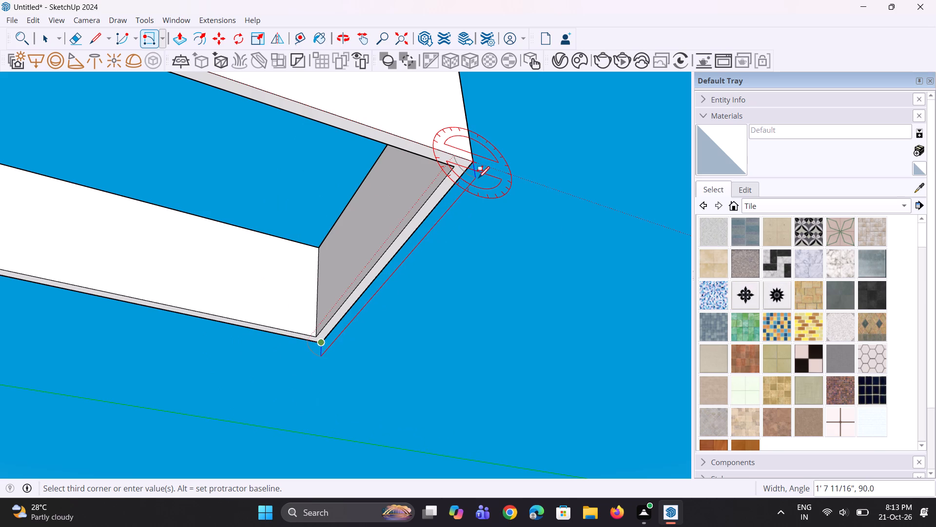
type("12")
key("shift+quotedbl")
key("Return")
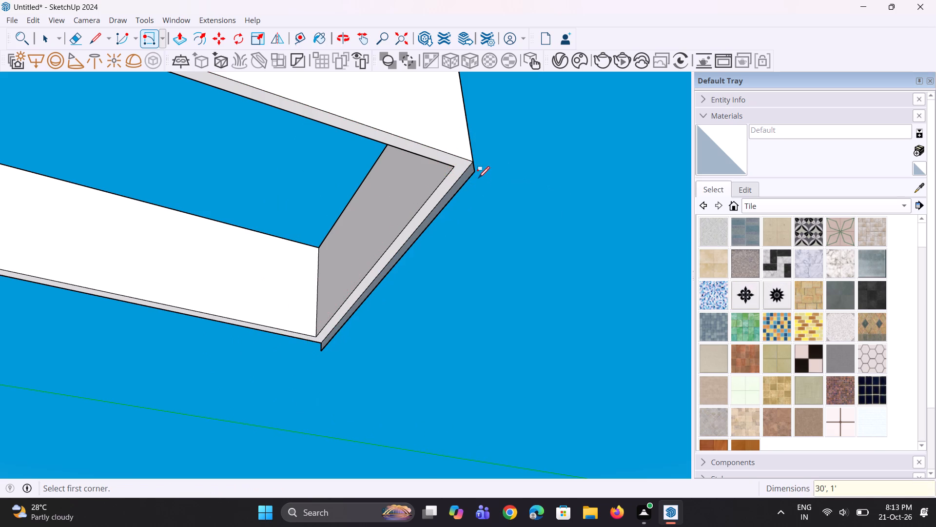
Extrude the strip below the back wall 50' to the front ends of the side walls, forming a floor slab.
scroll(478, 178, "down", 3)
middle_click_drag(423, 270, 584, 360)
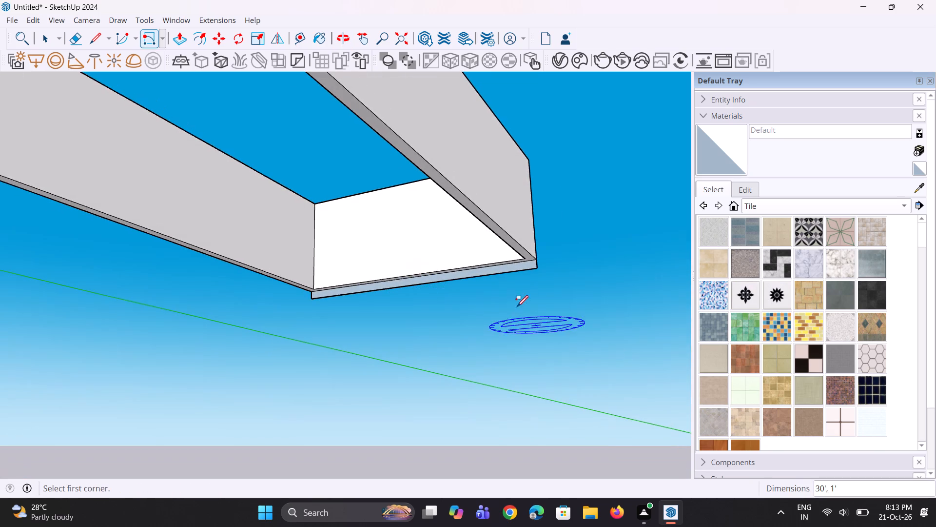
scroll(509, 297, "up", 1)
key("p")
left_click(513, 263)
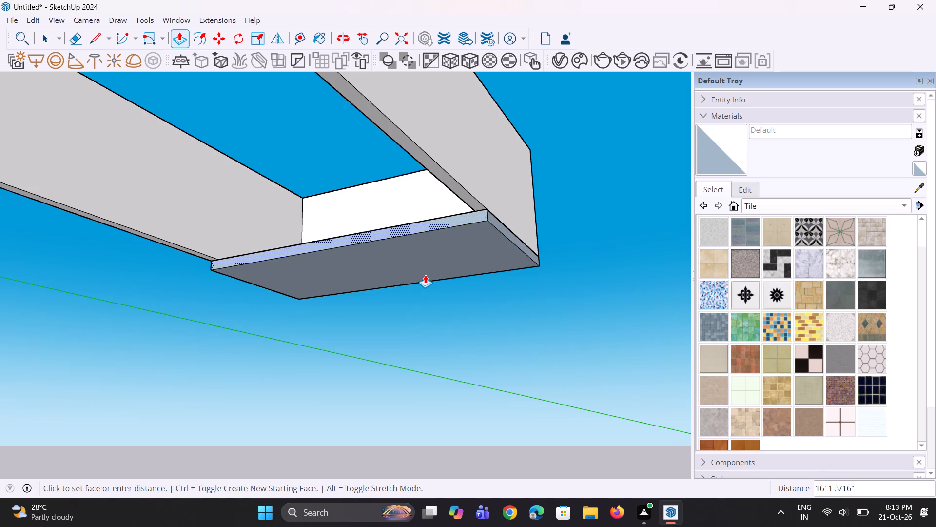
scroll(429, 274, "down", 8)
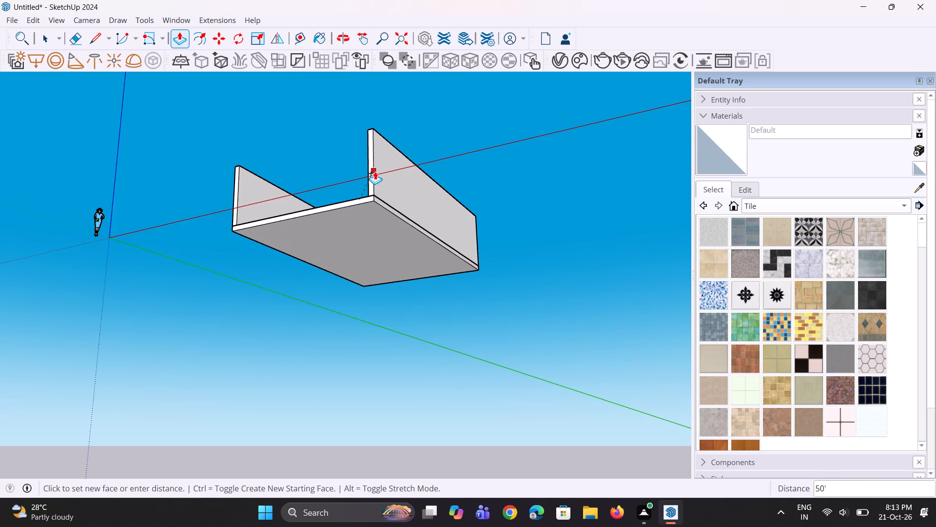
left_click(375, 171)
Extrude the back wall's inner face 1' into the room as a new volume with Push/Pull.
middle_click_drag(373, 241, 528, 448)
scroll(424, 318, "down", 5)
middle_click_drag(426, 318, 374, 335)
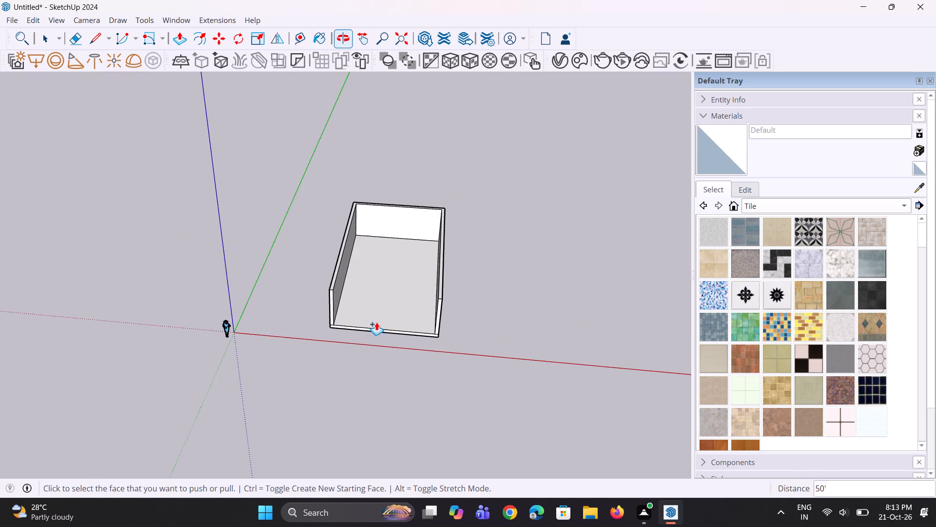
scroll(370, 295, "up", 8)
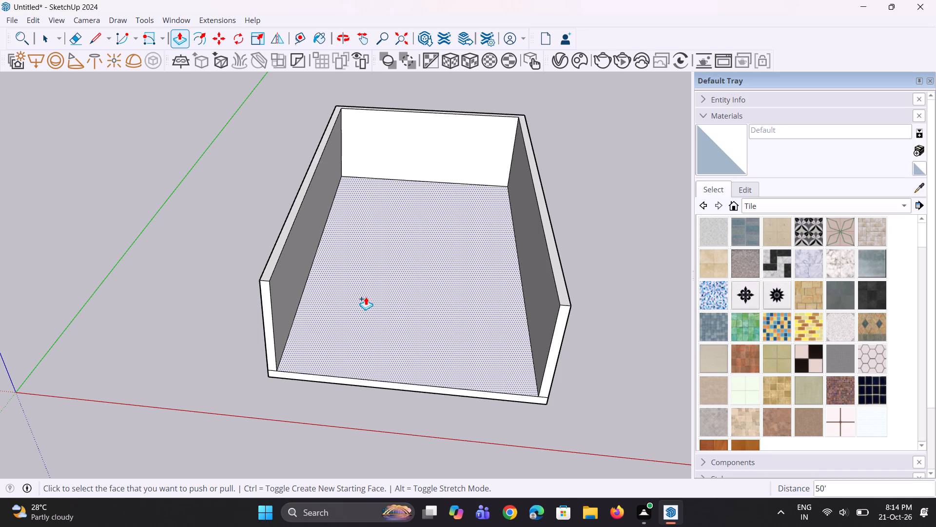
scroll(345, 290, "down", 4)
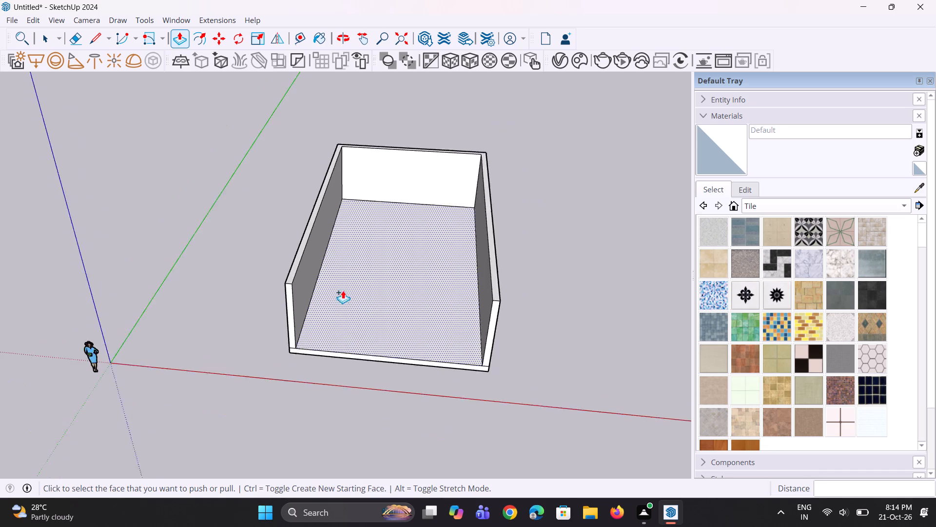
middle_click_drag(476, 370, 387, 344)
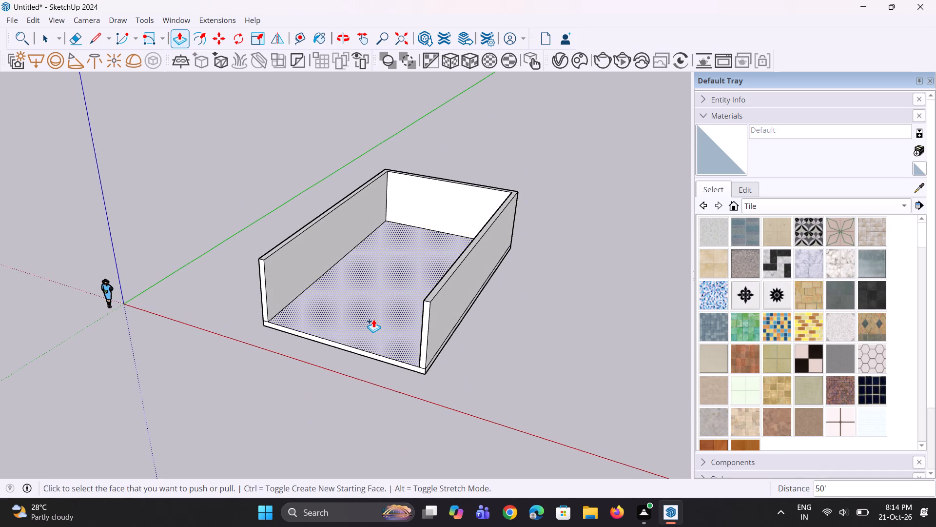
middle_click_drag(369, 312, 482, 333)
scroll(365, 170, "up", 6)
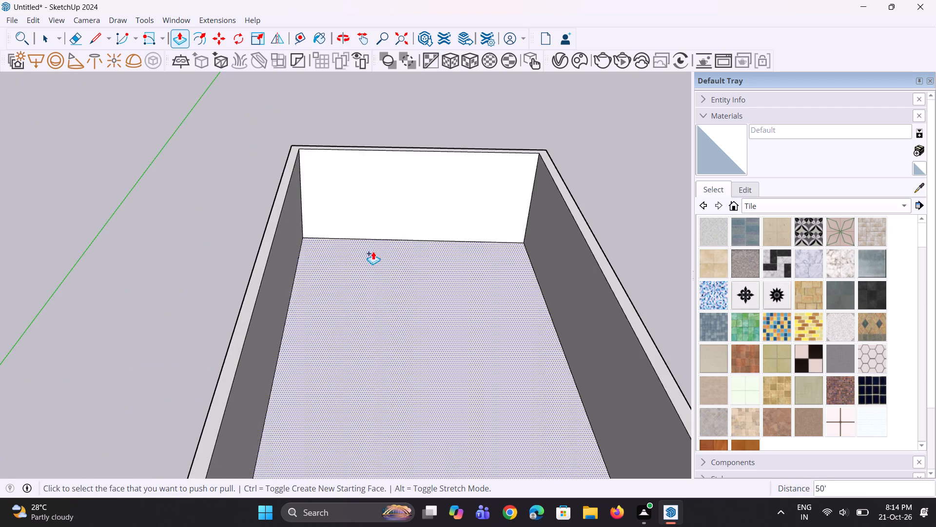
middle_click_drag(373, 251, 318, 218)
left_click(346, 196)
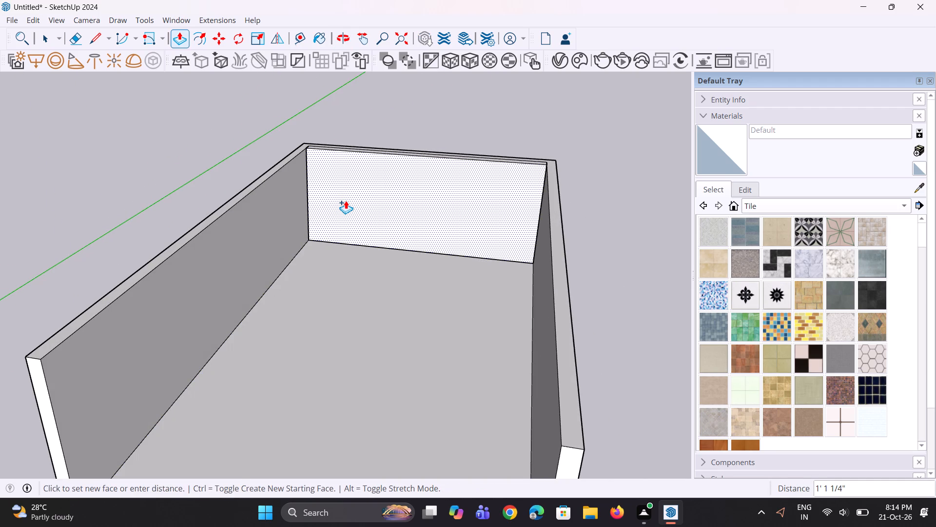
middle_click_drag(346, 201, 346, 242)
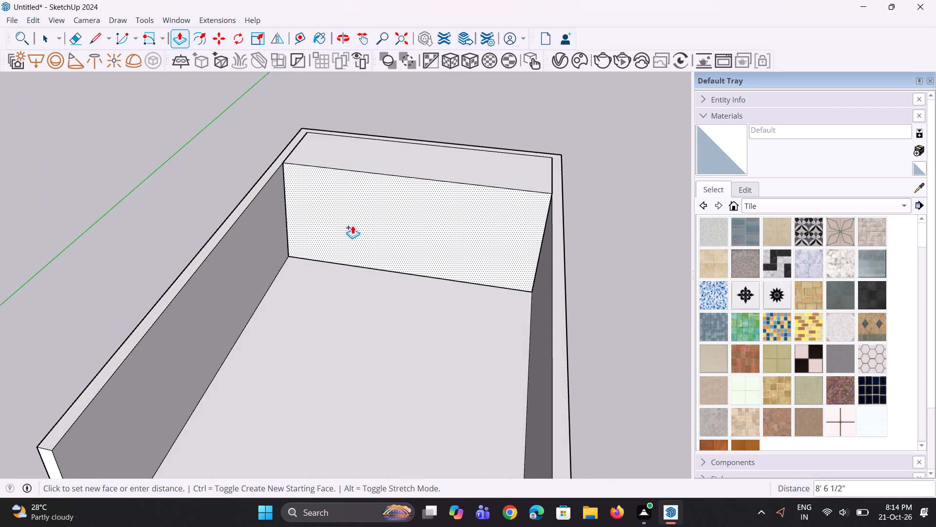
type("1'")
key("Return")
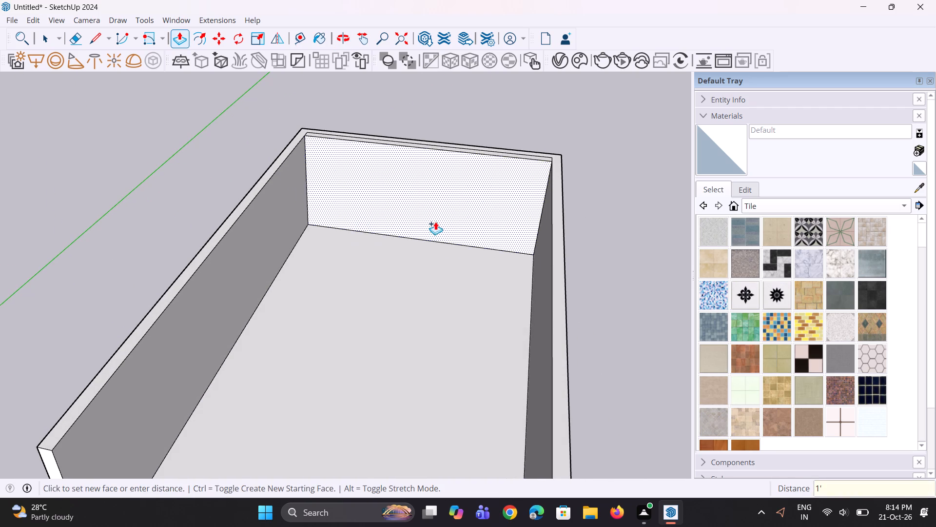
Examine the thickened back wall and the room's interior from several angles.
middle_click_drag(437, 222, 411, 251)
scroll(402, 274, "down", 4)
middle_click_drag(416, 263, 418, 243)
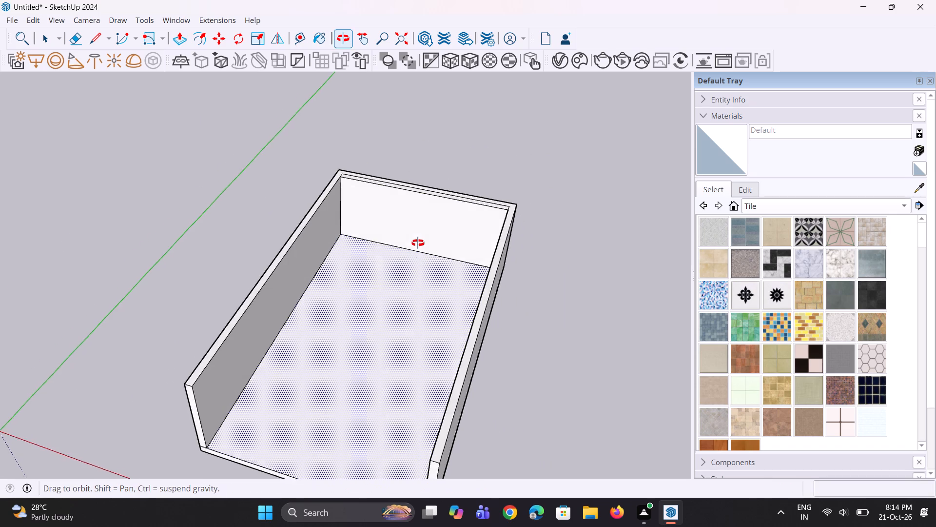
middle_click_drag(418, 243, 418, 232)
scroll(416, 184, "up", 9)
middle_click_drag(453, 269, 485, 269)
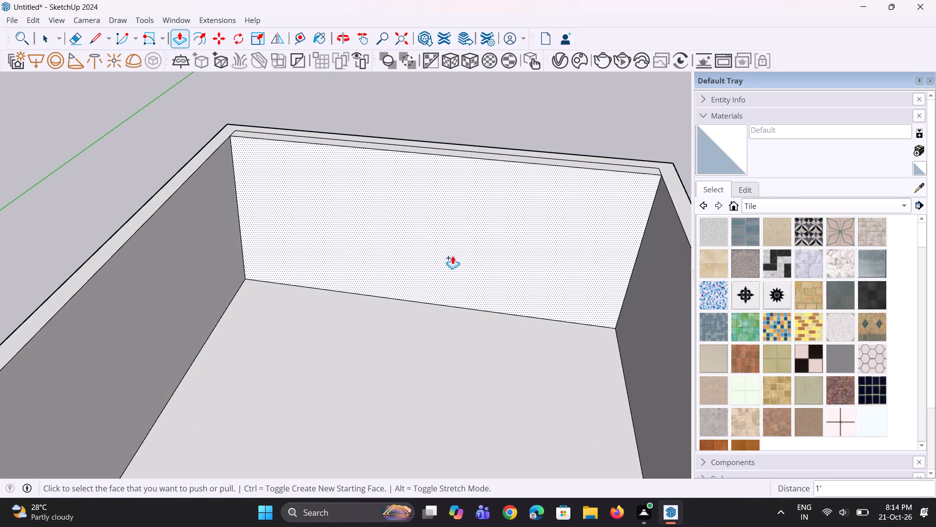
scroll(409, 258, "down", 3)
middle_click_drag(413, 250, 426, 204)
scroll(334, 226, "down", 5)
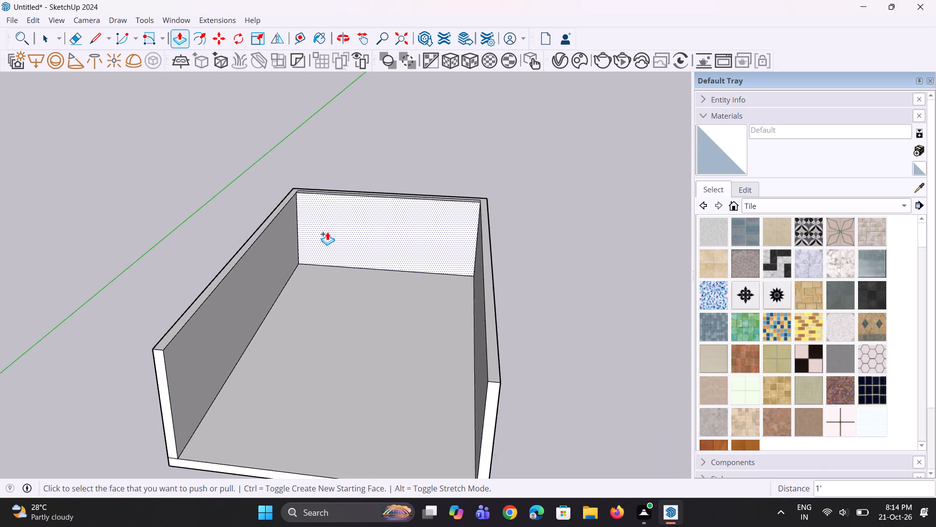
middle_click_drag(349, 220, 359, 218)
scroll(374, 210, "up", 2)
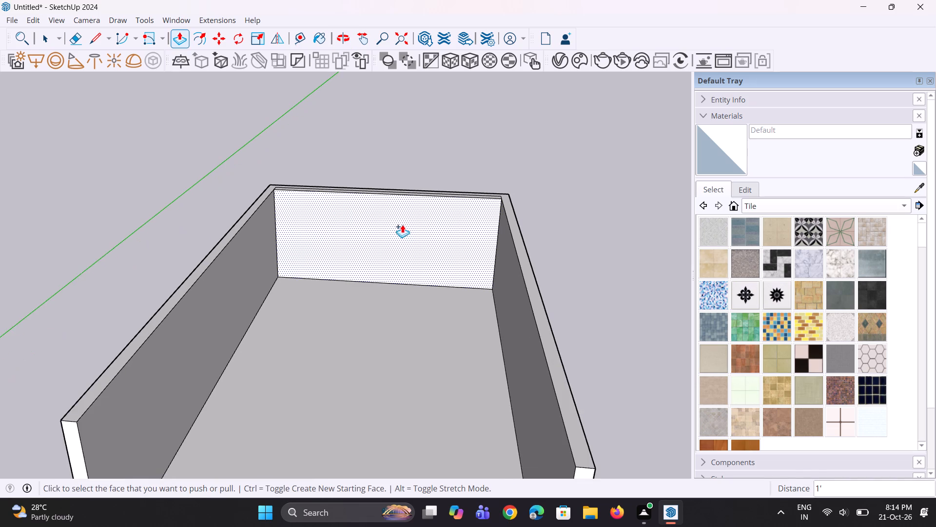
Copy the right vertical edge of the back wall's inner face 6' inward along the wall.
scroll(403, 224, "up", 1)
key("space")
key("space")
scroll(459, 237, "up", 2)
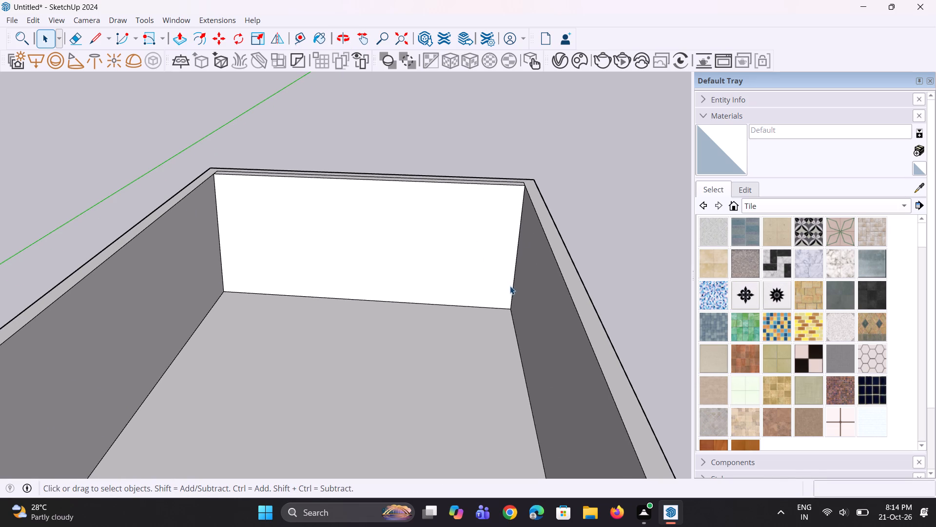
left_click(512, 292)
scroll(504, 318, "up", 1)
key("m")
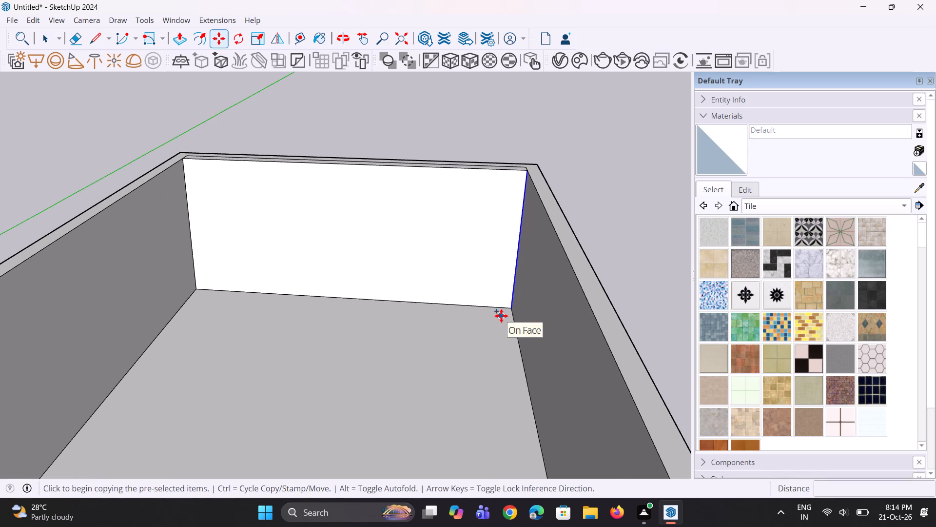
left_click(508, 308)
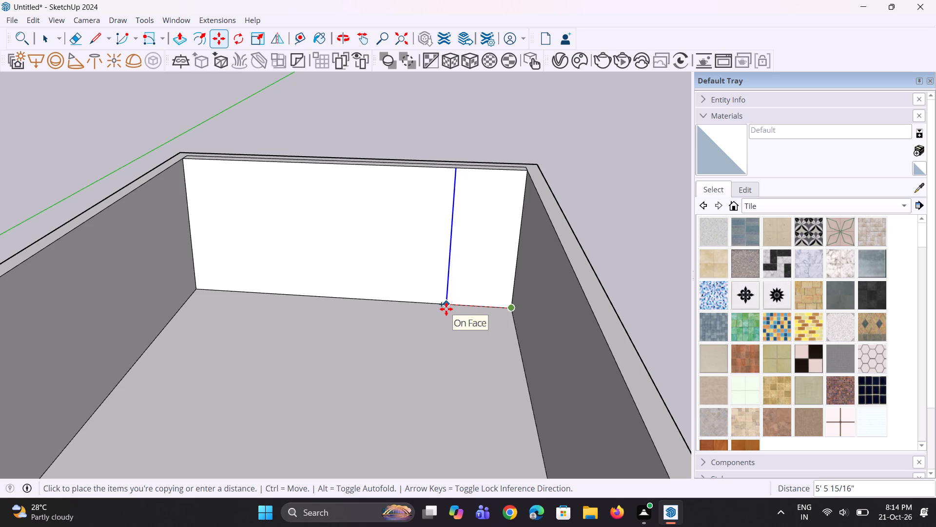
type("6'")
key("Return")
key("space")
key("space")
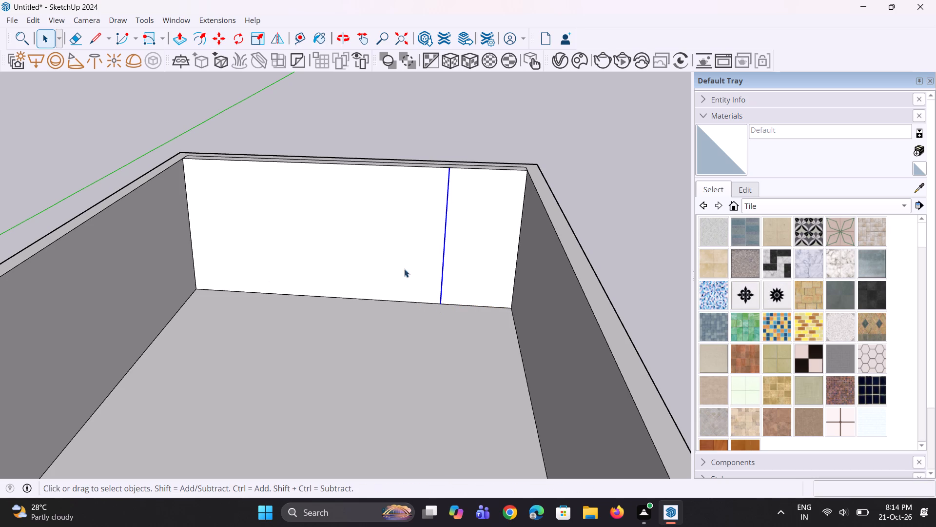
Copy the left vertical edge of the back wall's inner face inward along the floor line, leaving a wide middle panel.
left_click(191, 256)
scroll(185, 323, "up", 2)
key("m")
left_click(200, 278)
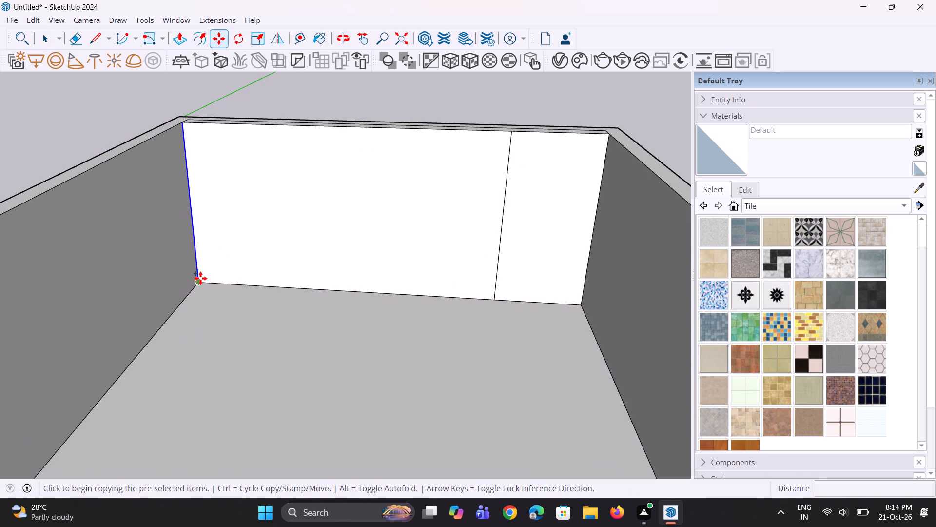
left_click(281, 286)
key("space")
key("space")
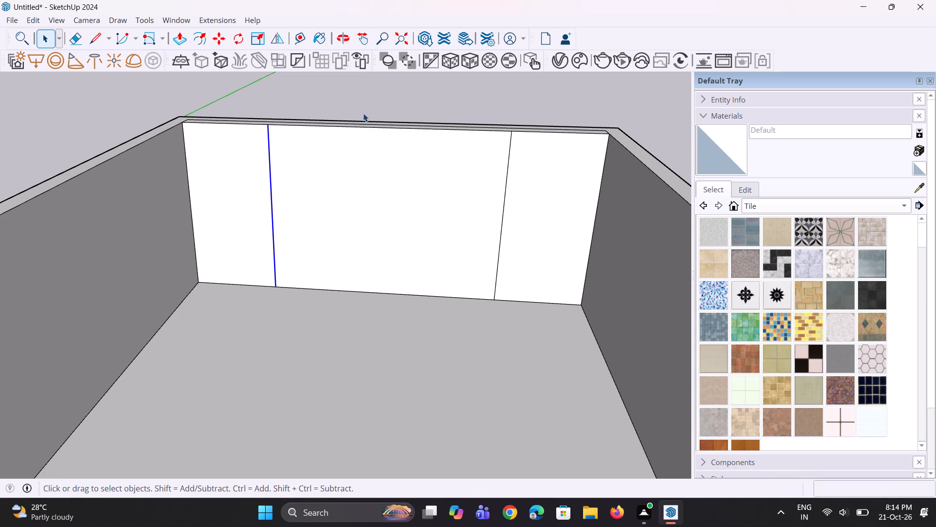
left_click(368, 102)
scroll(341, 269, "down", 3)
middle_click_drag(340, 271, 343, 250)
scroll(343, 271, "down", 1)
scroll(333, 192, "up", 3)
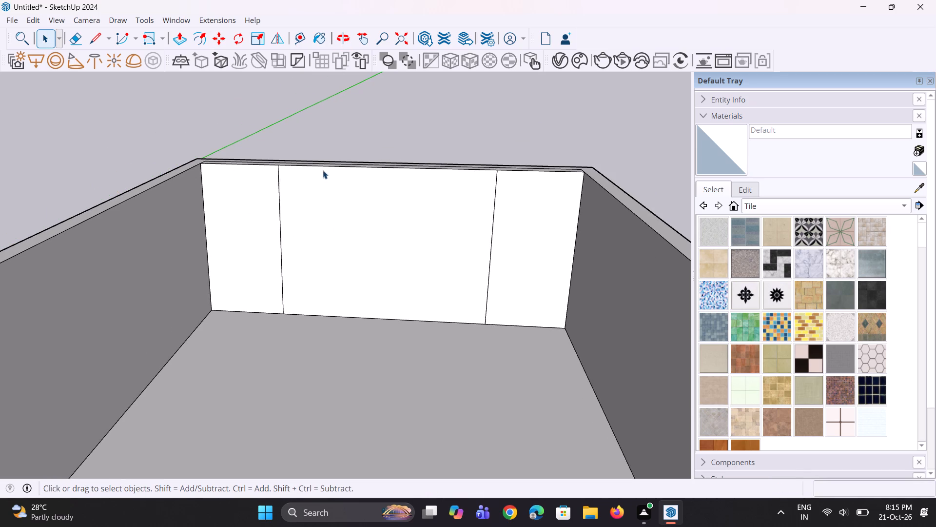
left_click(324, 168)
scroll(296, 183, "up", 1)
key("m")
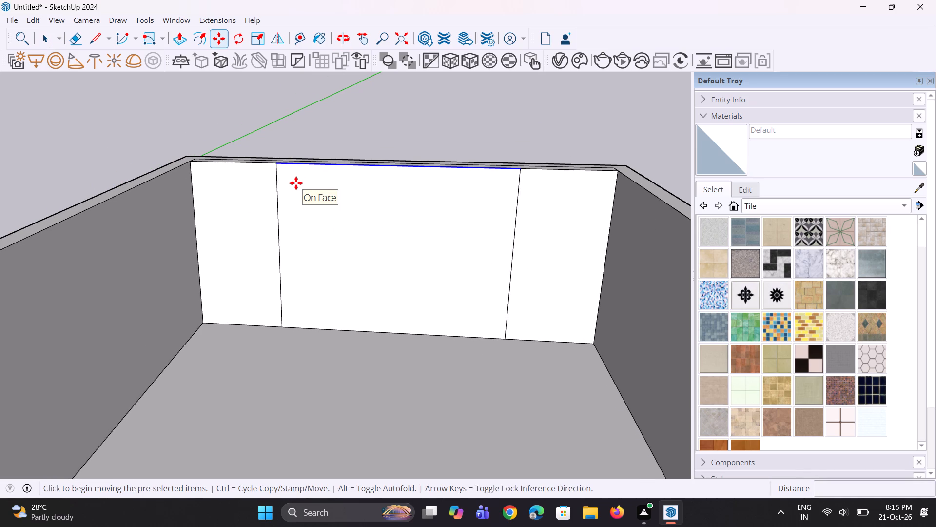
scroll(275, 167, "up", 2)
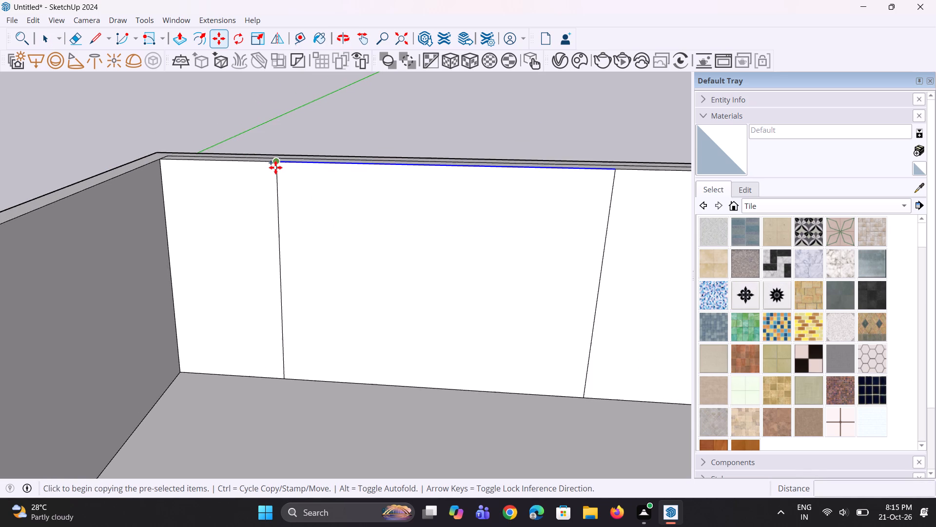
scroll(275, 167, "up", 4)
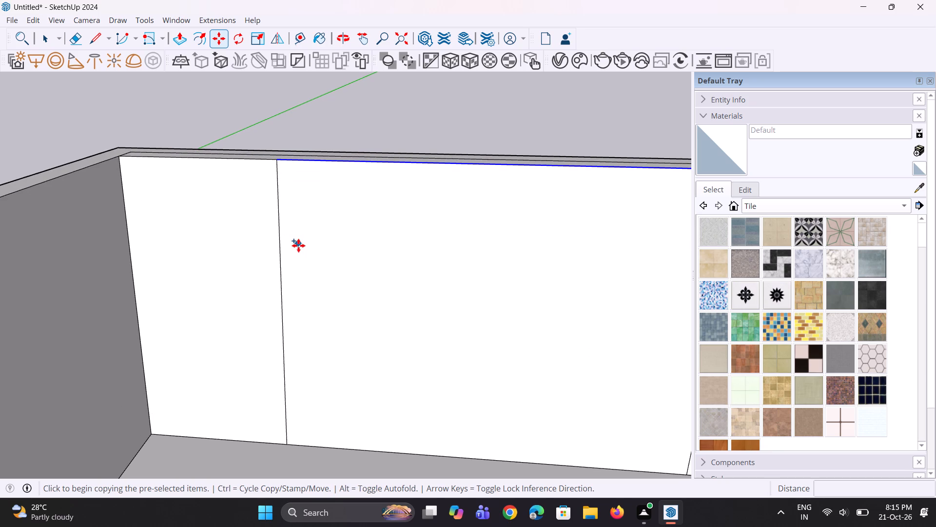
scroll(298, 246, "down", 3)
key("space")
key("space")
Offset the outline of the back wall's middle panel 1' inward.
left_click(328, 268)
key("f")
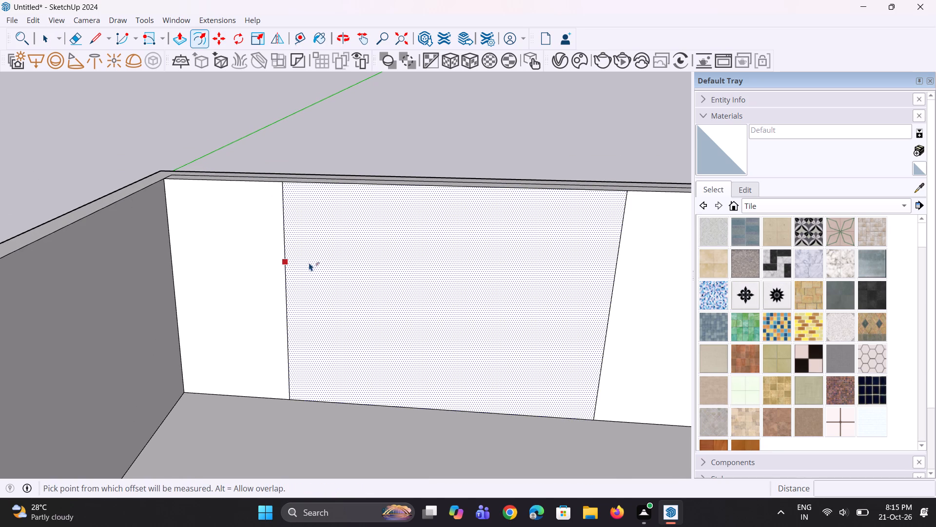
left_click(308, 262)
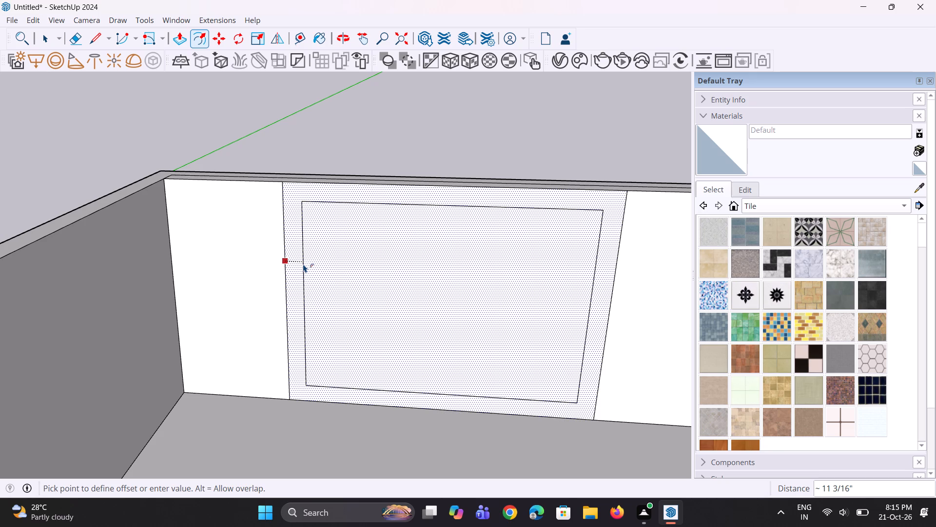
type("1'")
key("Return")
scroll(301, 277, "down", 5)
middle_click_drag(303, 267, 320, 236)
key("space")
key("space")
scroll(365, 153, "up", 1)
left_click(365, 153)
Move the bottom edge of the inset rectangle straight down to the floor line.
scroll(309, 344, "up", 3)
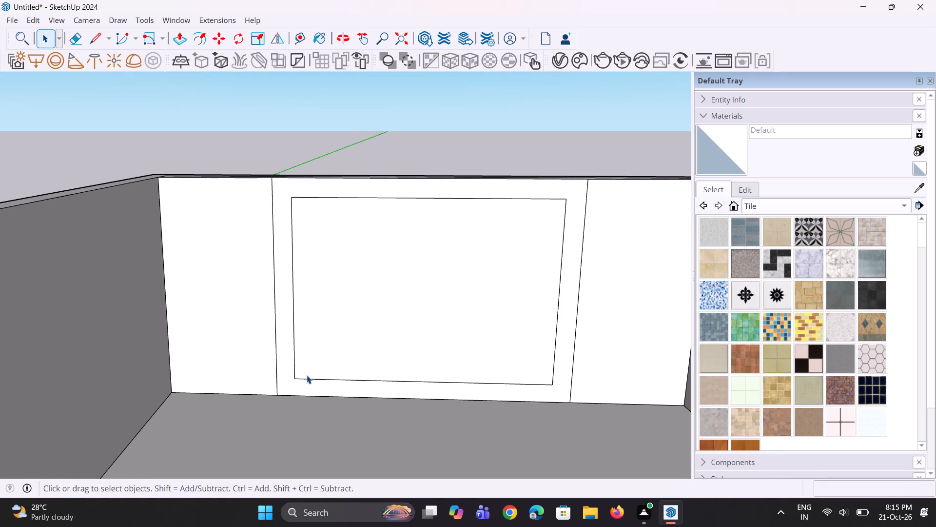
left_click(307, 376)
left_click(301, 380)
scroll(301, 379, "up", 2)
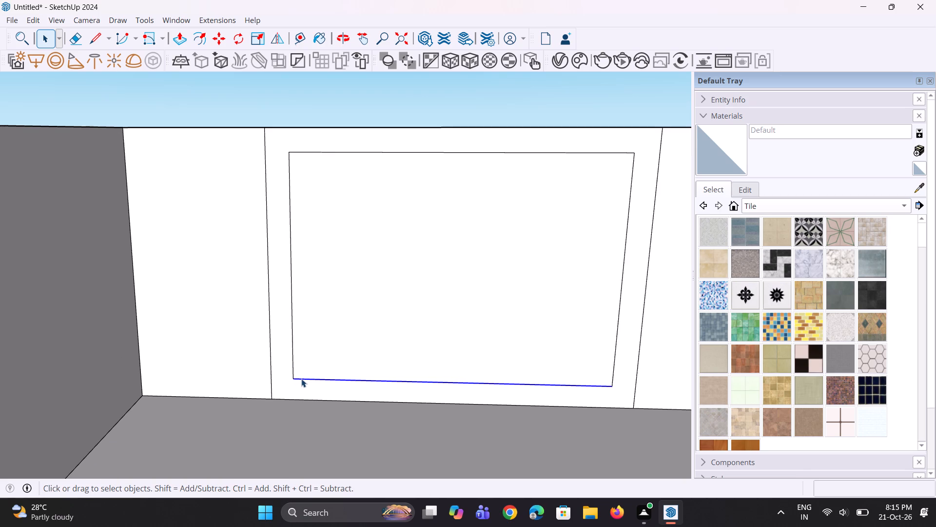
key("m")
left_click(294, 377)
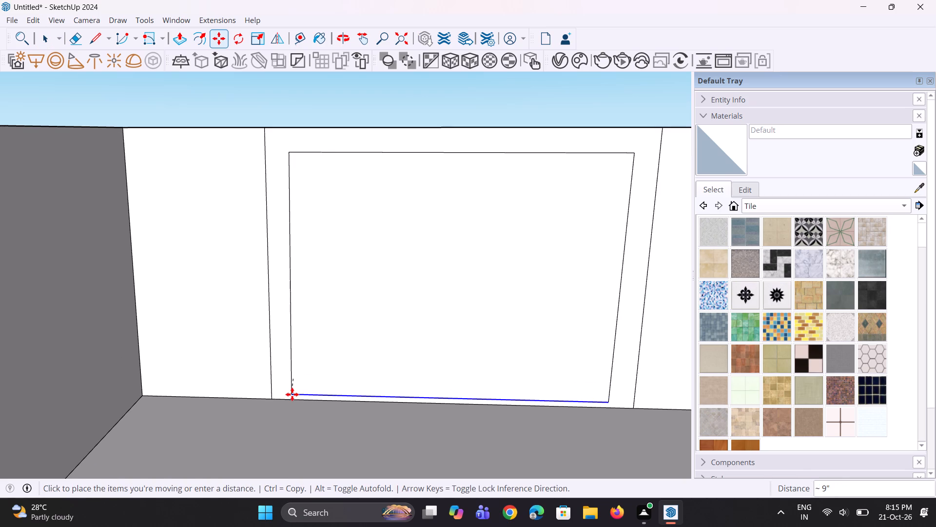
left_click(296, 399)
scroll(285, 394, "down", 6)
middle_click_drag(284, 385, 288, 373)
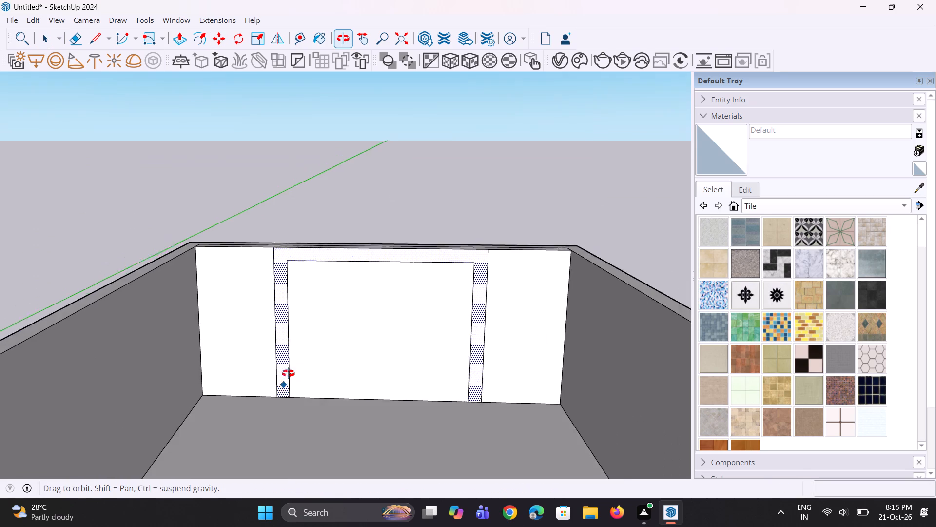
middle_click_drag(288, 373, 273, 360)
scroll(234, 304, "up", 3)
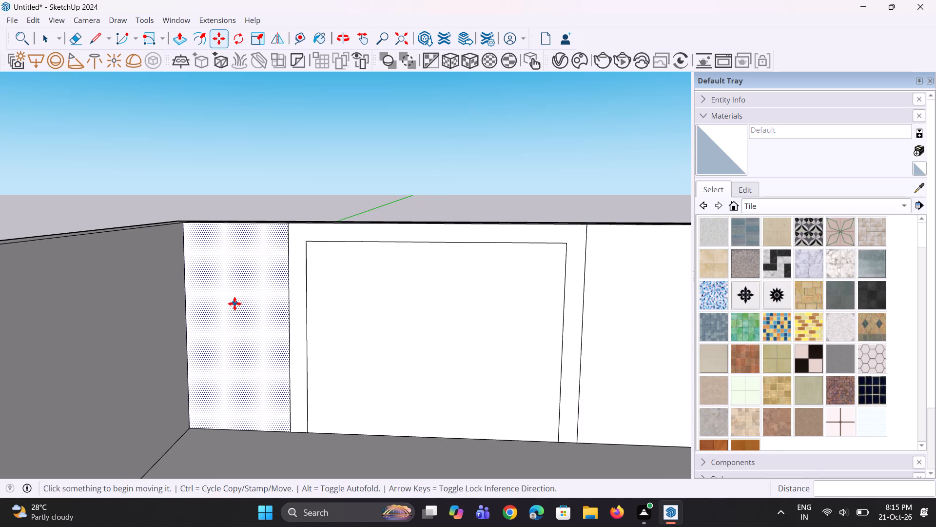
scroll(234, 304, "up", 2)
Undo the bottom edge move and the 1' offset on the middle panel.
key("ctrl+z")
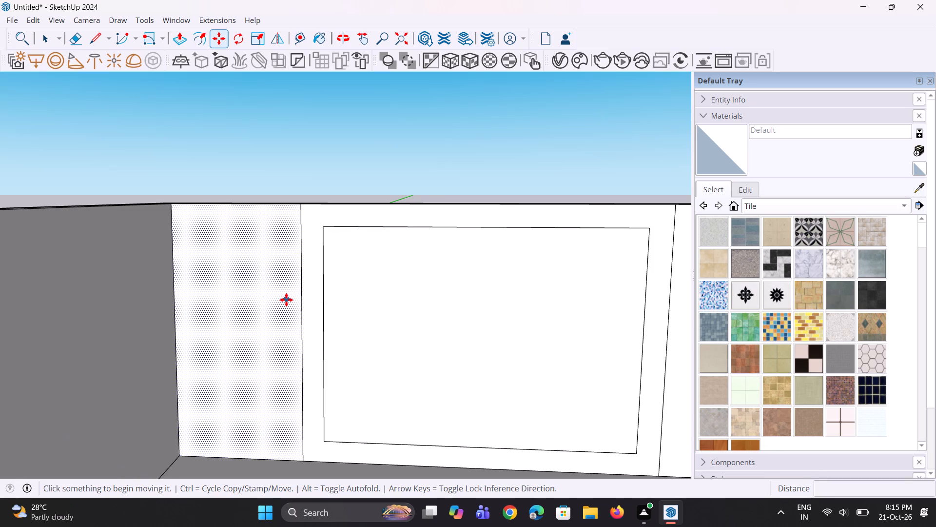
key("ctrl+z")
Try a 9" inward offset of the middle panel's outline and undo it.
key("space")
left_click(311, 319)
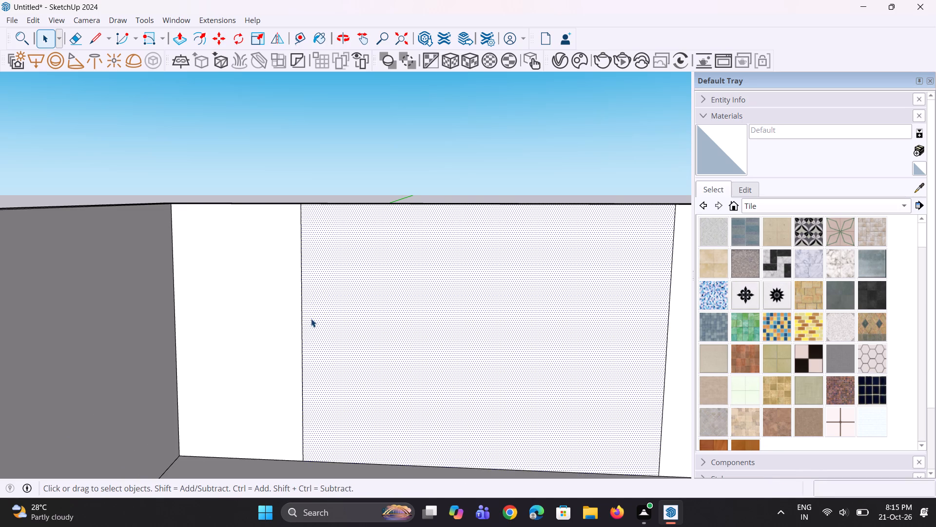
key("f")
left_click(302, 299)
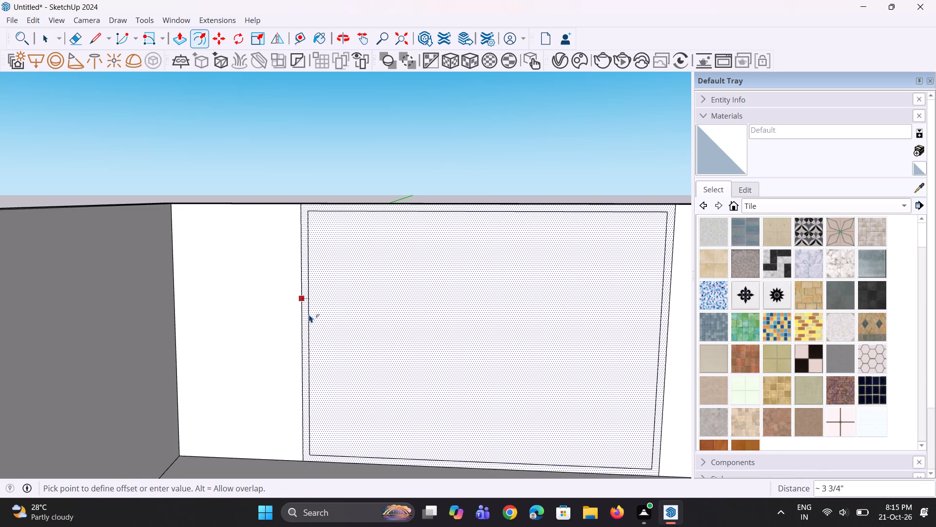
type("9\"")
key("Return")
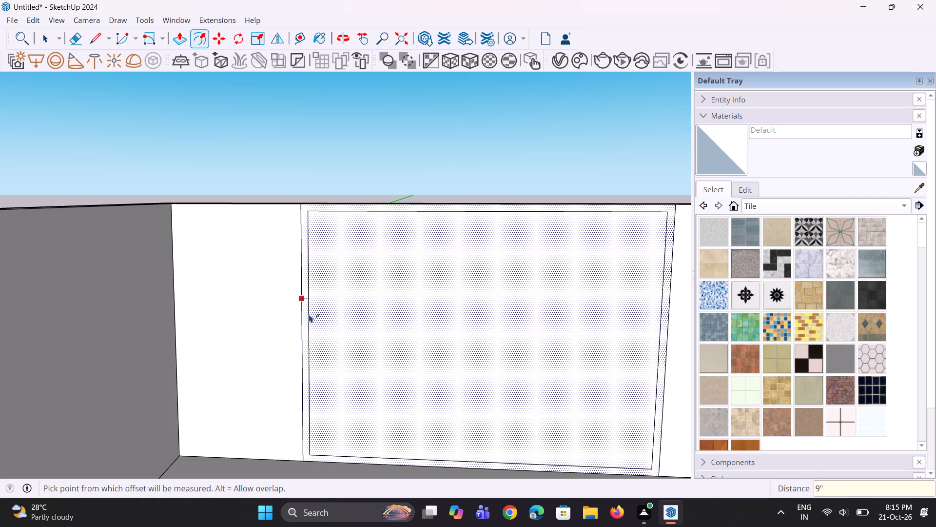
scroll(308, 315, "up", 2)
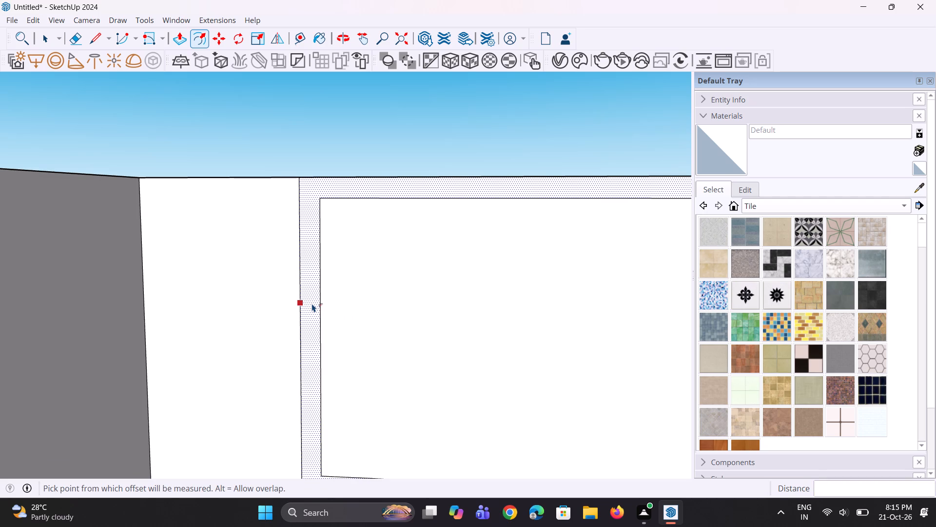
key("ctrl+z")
Offset the outline of the back wall's middle panel 6" inward.
key("space")
key("space")
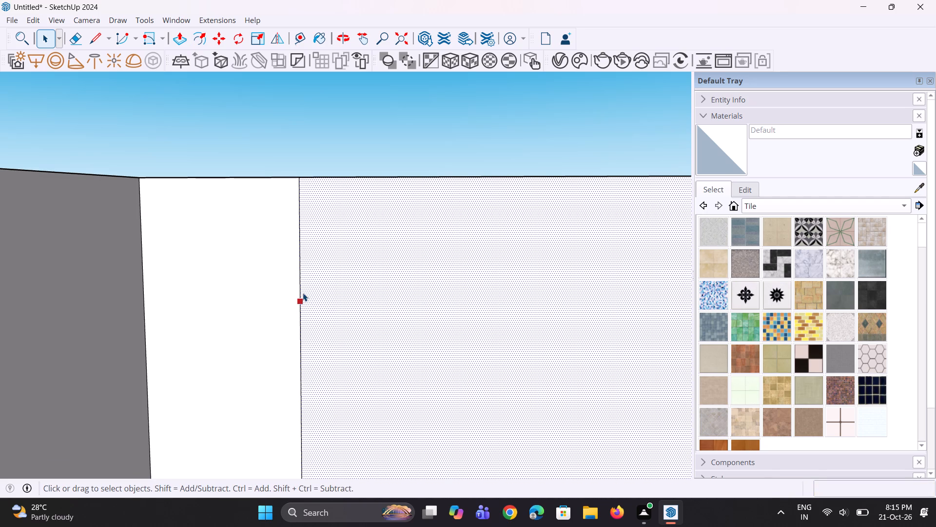
key("f")
left_click(295, 304)
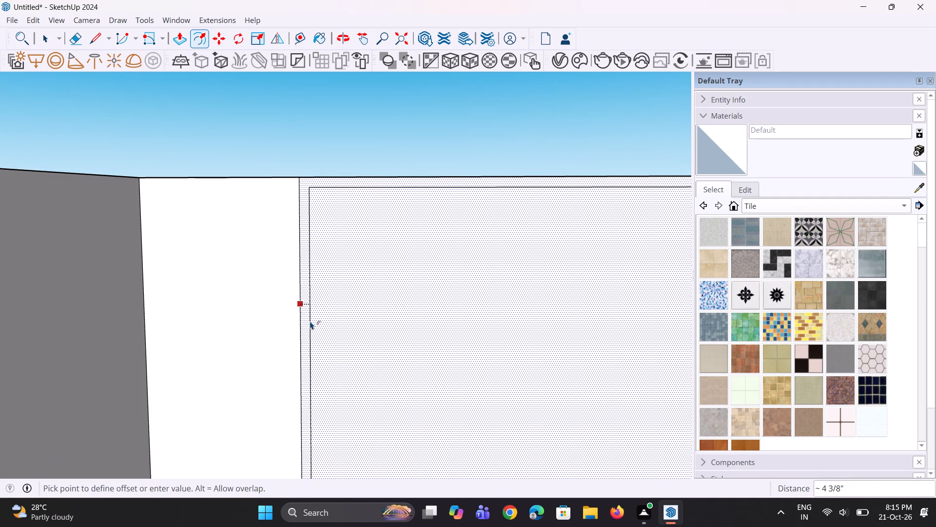
type("6\"")
key("Return")
key("space")
key("space")
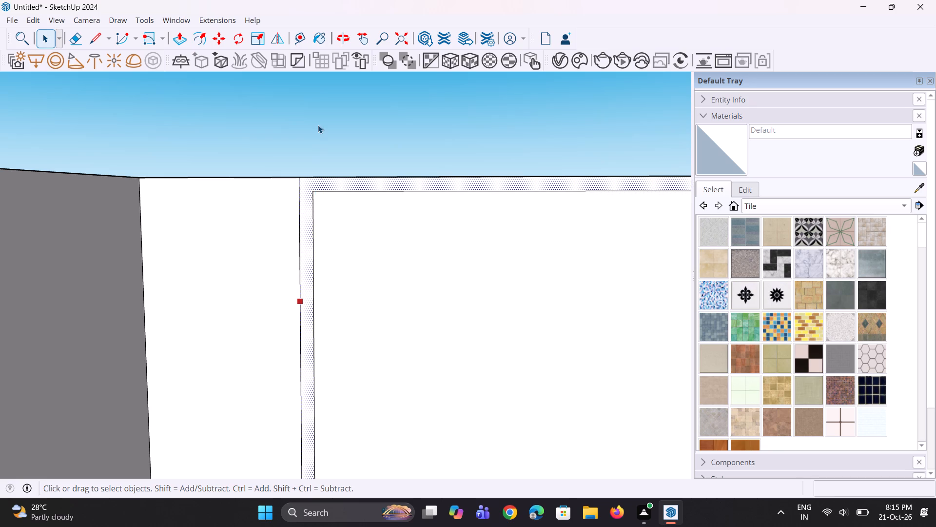
left_click(318, 125)
scroll(251, 176, "down", 6)
middle_click_drag(283, 235, 290, 237)
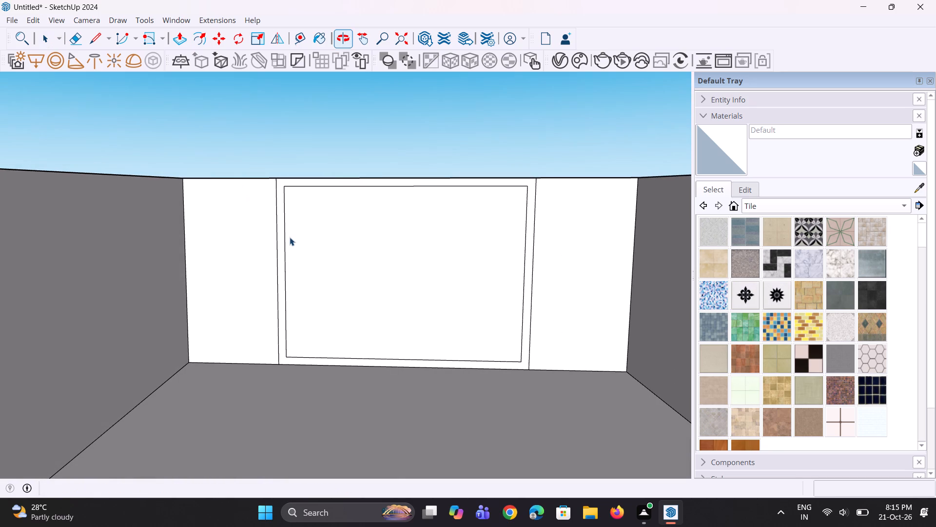
Offset the inset rectangle's outline on the middle panel another 1' inward.
scroll(299, 231, "up", 4)
left_click(284, 222)
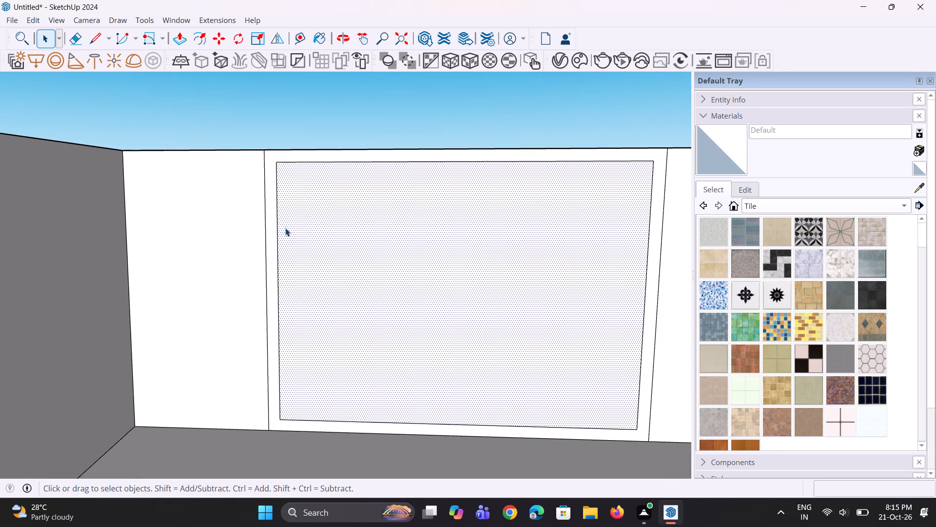
key("f")
left_click(281, 223)
type("1'")
key("Return")
middle_click_drag(353, 282, 339, 256)
key("space")
key("space")
left_click(339, 120)
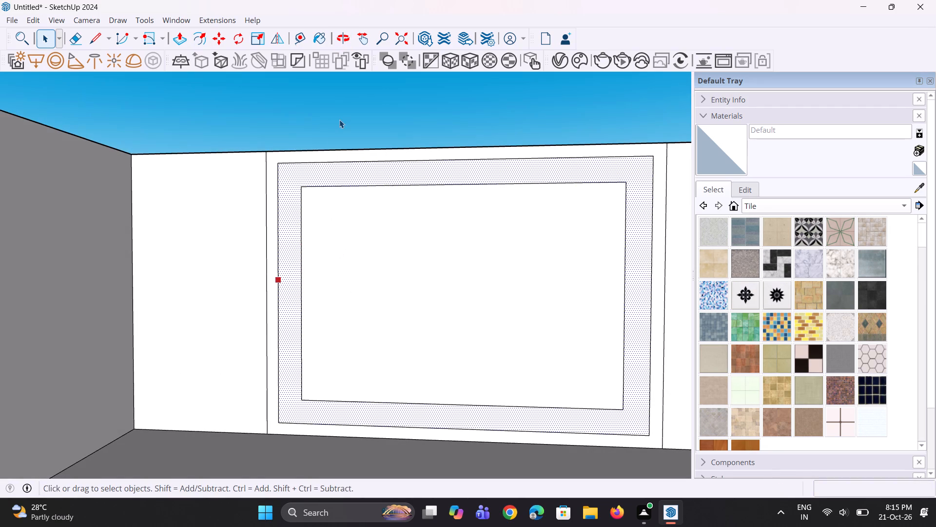
scroll(299, 311, "up", 3)
scroll(281, 375, "down", 3)
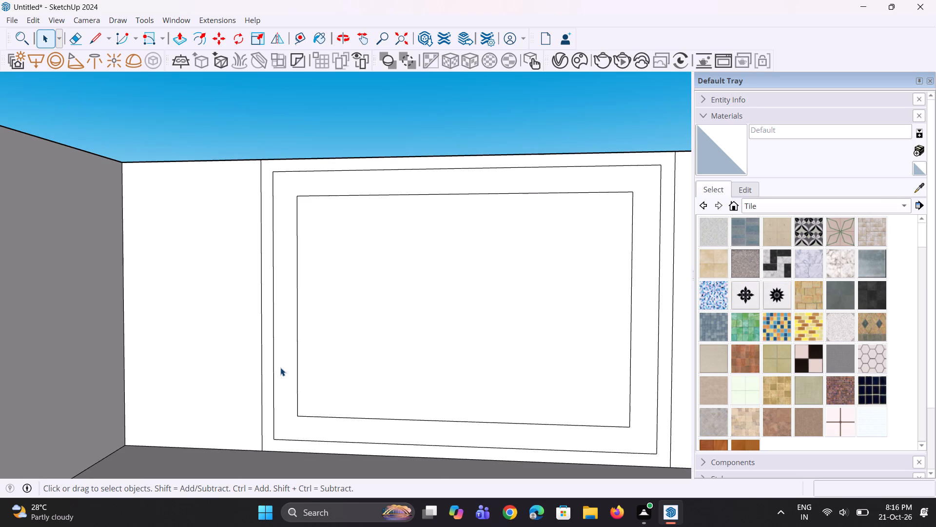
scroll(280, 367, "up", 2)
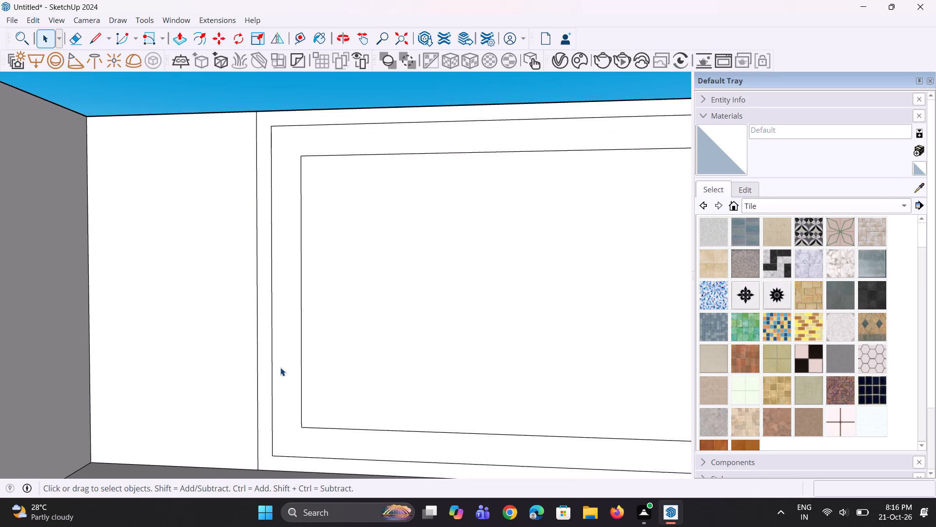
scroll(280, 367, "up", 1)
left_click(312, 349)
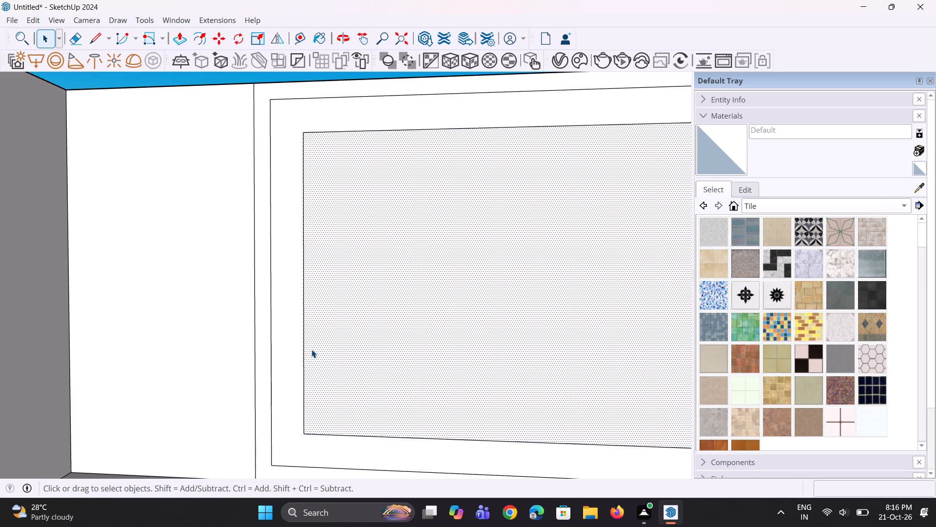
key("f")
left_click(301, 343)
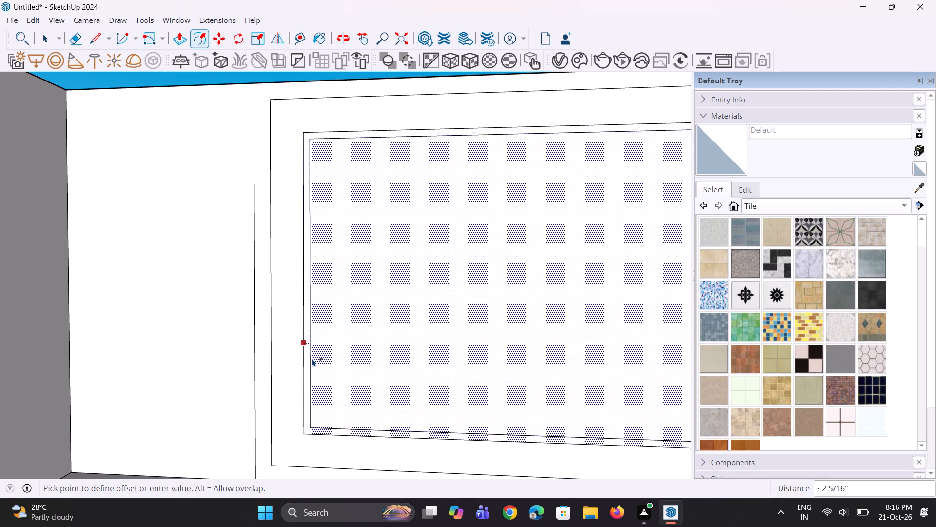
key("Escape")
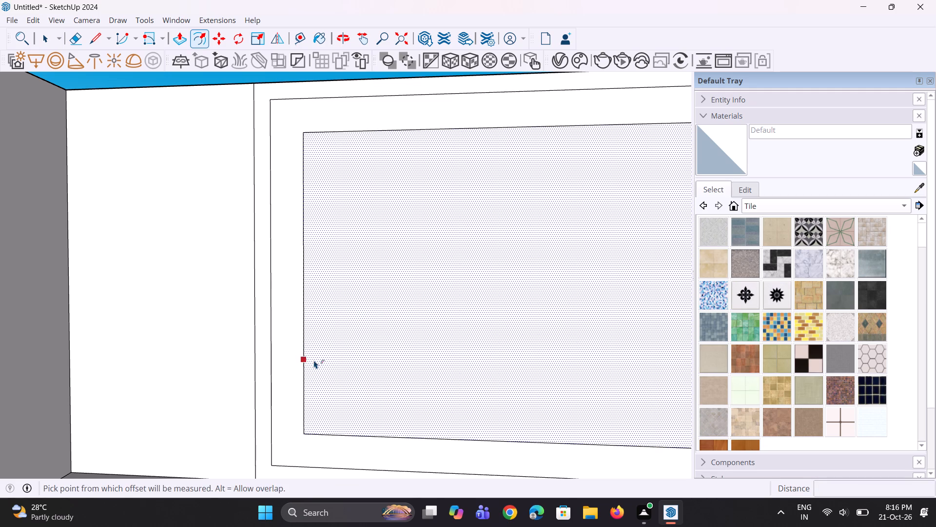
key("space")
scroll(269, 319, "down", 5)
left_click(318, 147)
Move the bottom edge of the middle panel's outer inset rectangle 6" down to the floor line.
scroll(269, 375, "up", 3)
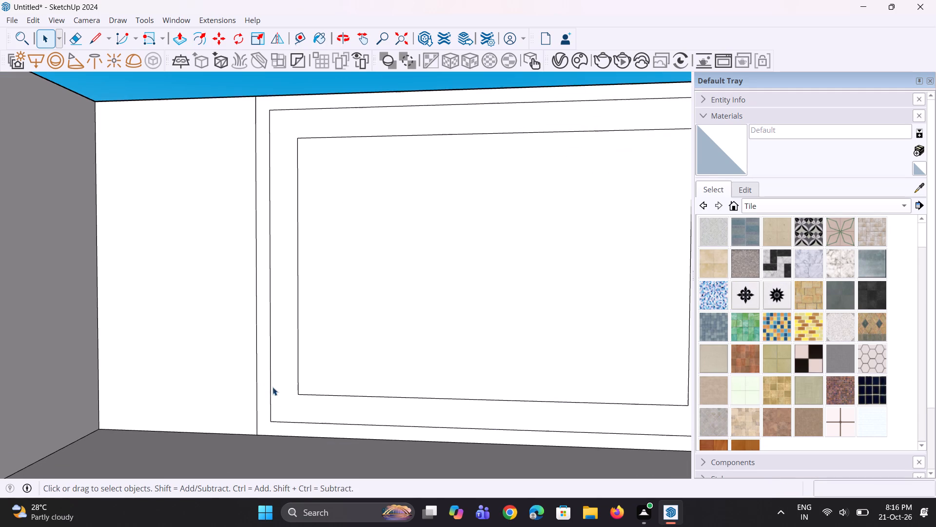
left_click(288, 421)
scroll(277, 427, "up", 1)
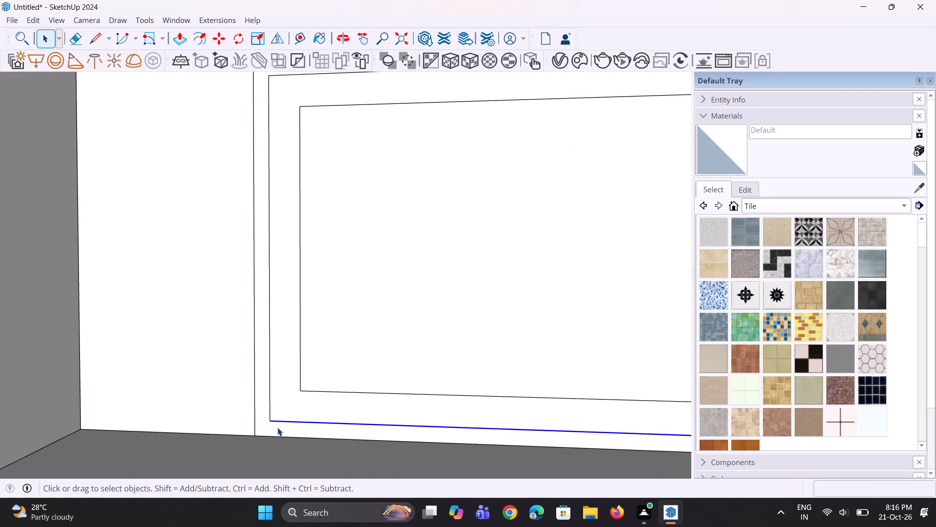
key("m")
left_click(271, 421)
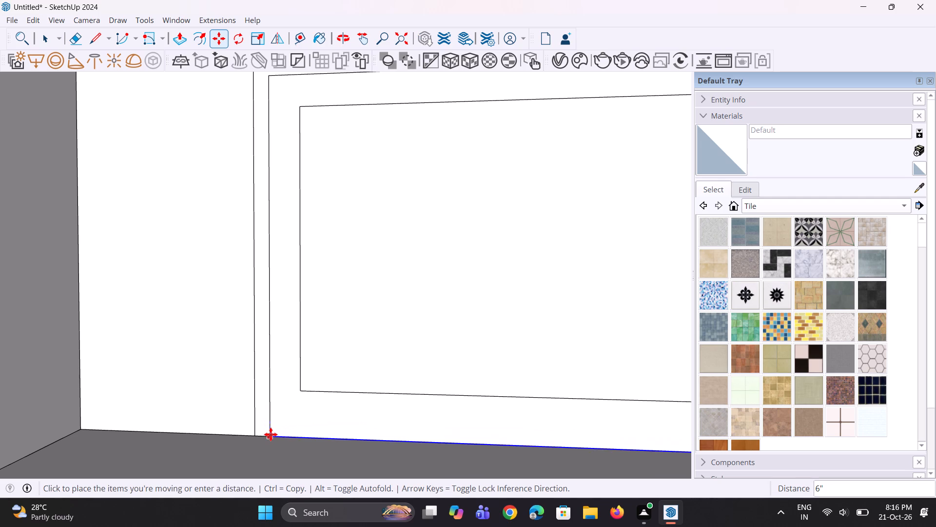
left_click(271, 434)
scroll(270, 416, "down", 6)
key("space")
key("space")
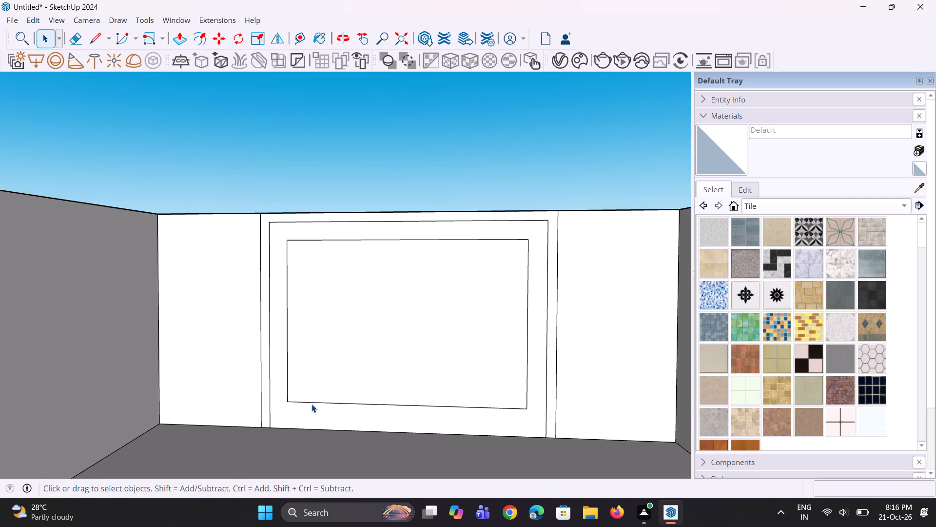
Move the bottom edge of the middle panel's inner inset rectangle 1' 6" down to the floor line.
left_click(312, 404)
scroll(283, 404, "up", 3)
key("m")
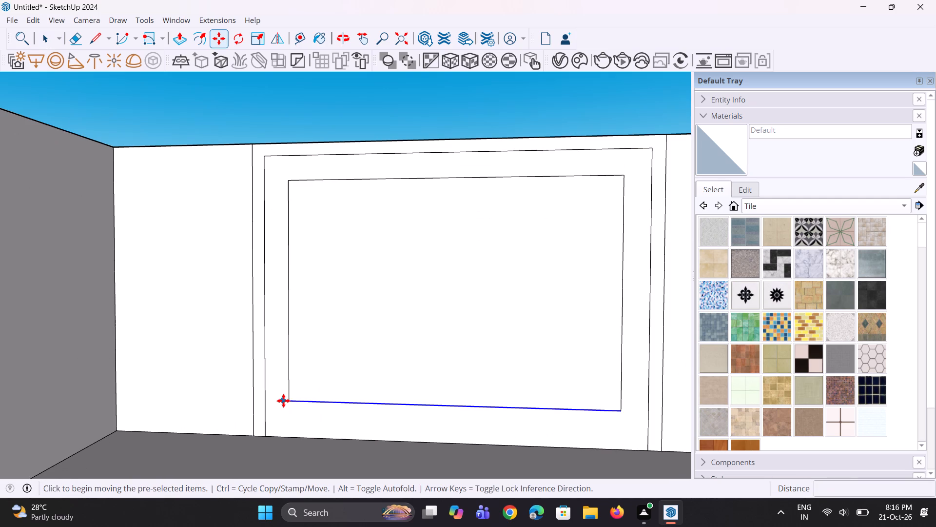
left_click(292, 403)
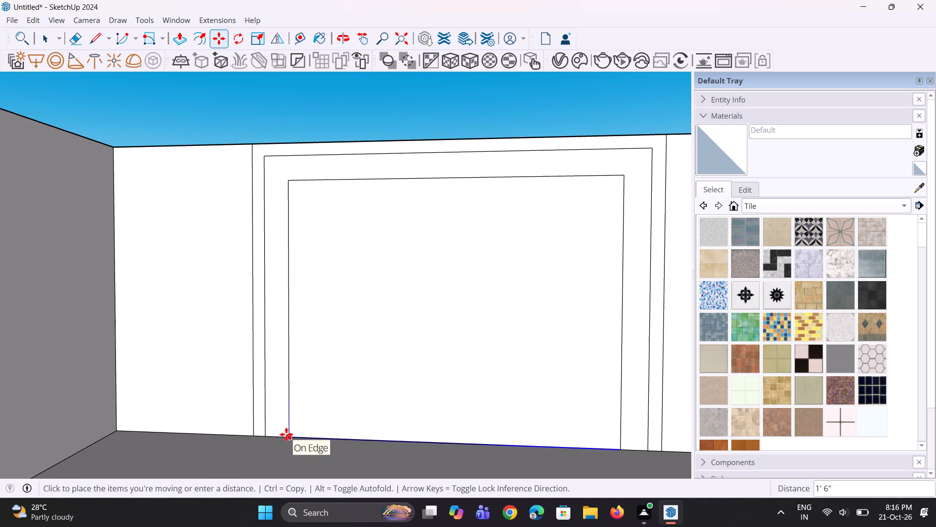
left_click(286, 434)
scroll(286, 434, "down", 5)
key("space")
key("space")
left_click(353, 206)
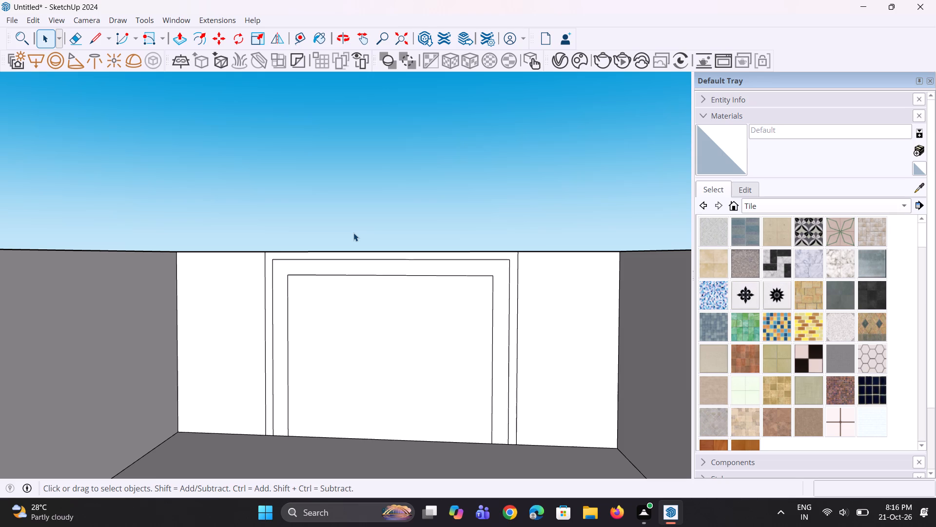
Offset the outline of the middle panel's innermost face 6" inward.
left_click(301, 342)
key("f")
left_click(292, 334)
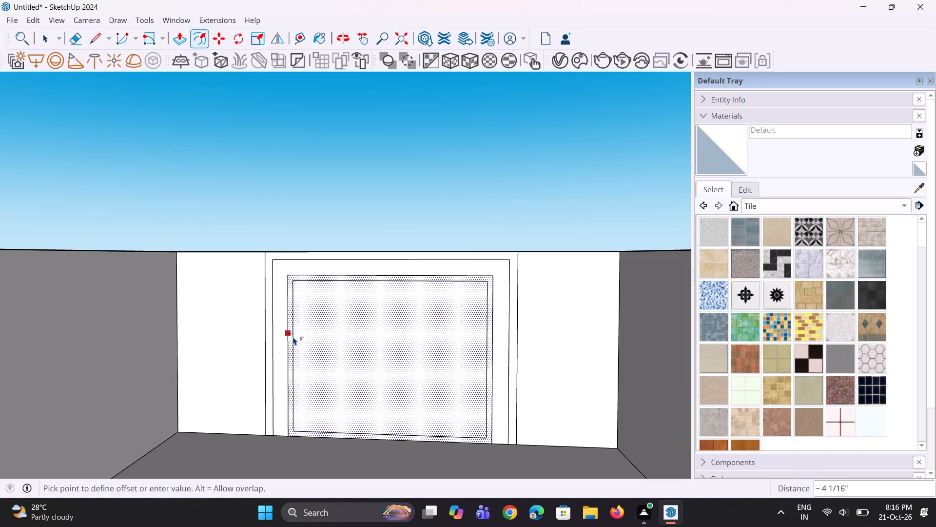
type("6\"")
key("Return")
key("space")
key("space")
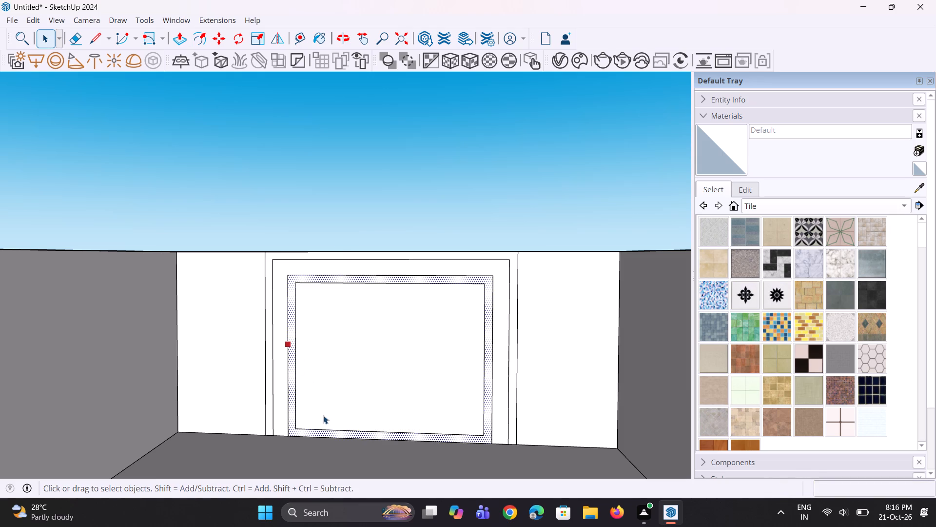
Move the bottom edge of the new innermost rectangle straight down to the floor line.
left_click(324, 429)
scroll(305, 440, "up", 2)
key("m")
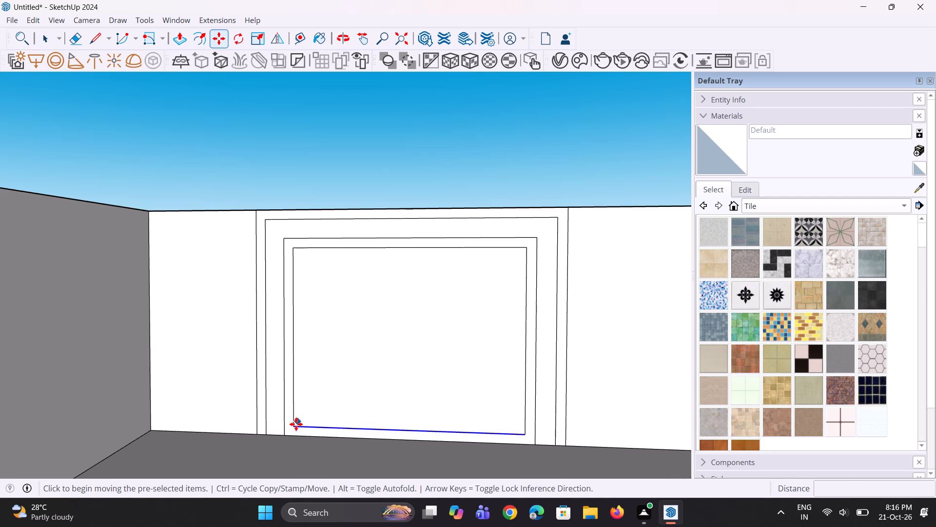
left_click(294, 426)
left_click(297, 437)
key("space")
key("space")
scroll(285, 414, "down", 4)
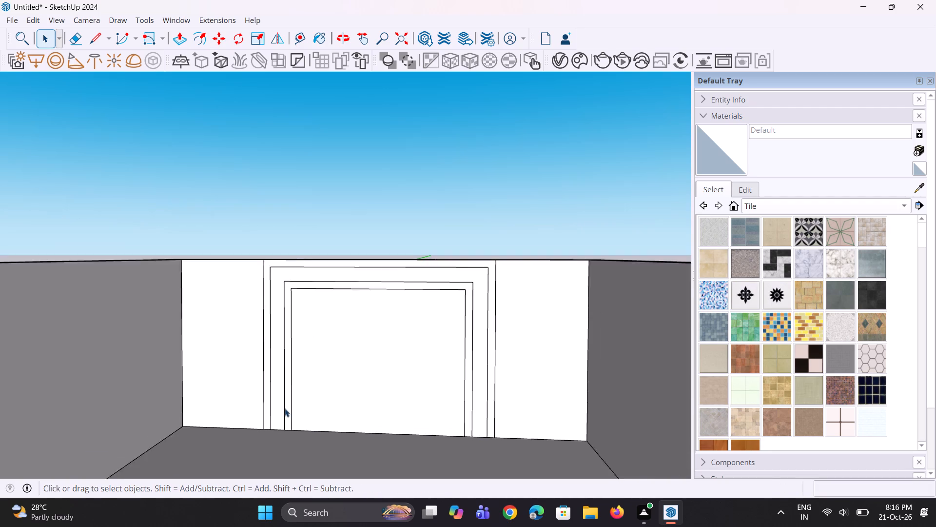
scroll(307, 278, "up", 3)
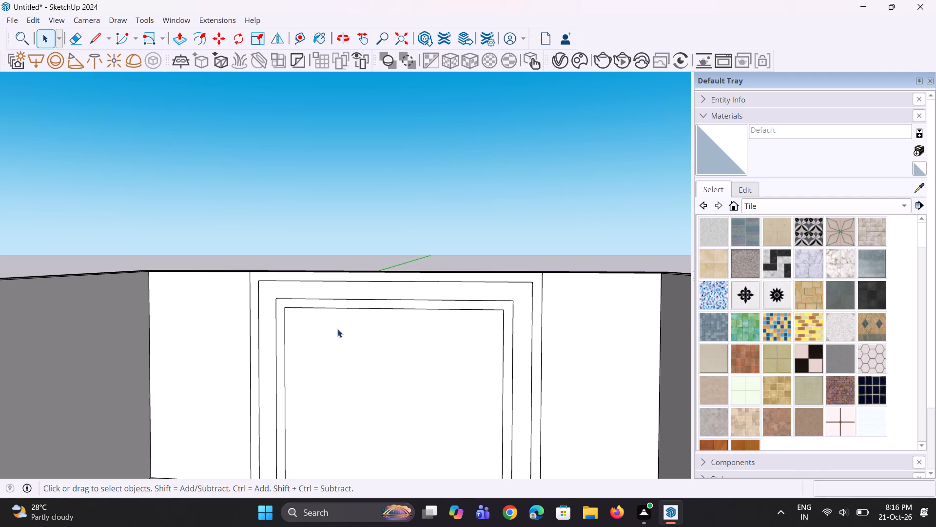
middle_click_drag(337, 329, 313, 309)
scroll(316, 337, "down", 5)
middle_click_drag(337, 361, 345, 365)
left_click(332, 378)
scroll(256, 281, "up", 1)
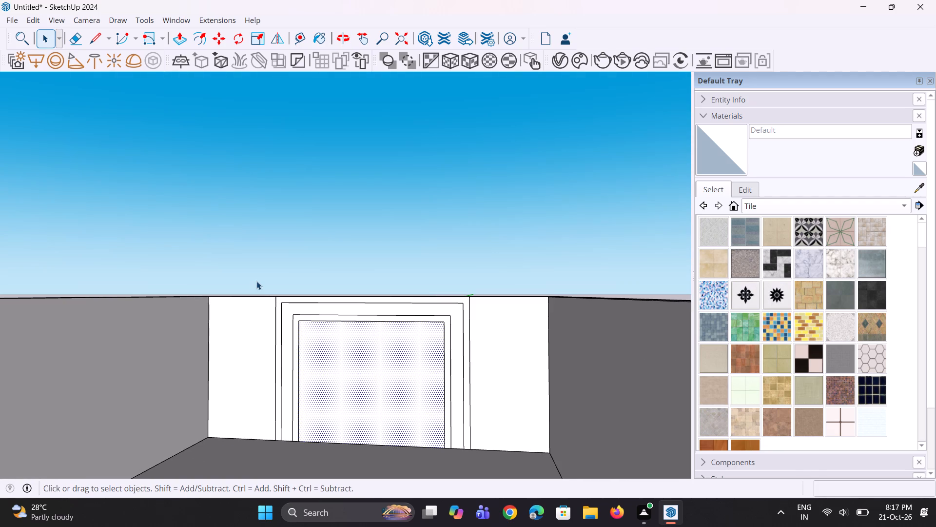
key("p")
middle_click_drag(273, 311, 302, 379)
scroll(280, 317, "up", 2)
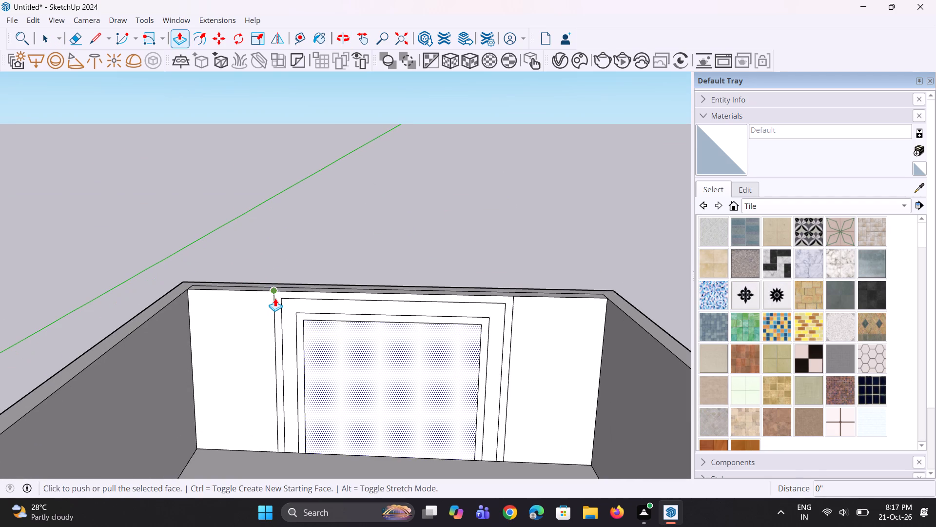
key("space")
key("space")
Push/Pull the outermost frame strip around the middle panel 2' out from the back wall.
left_click(273, 304)
left_click(279, 310)
scroll(279, 310, "up", 1)
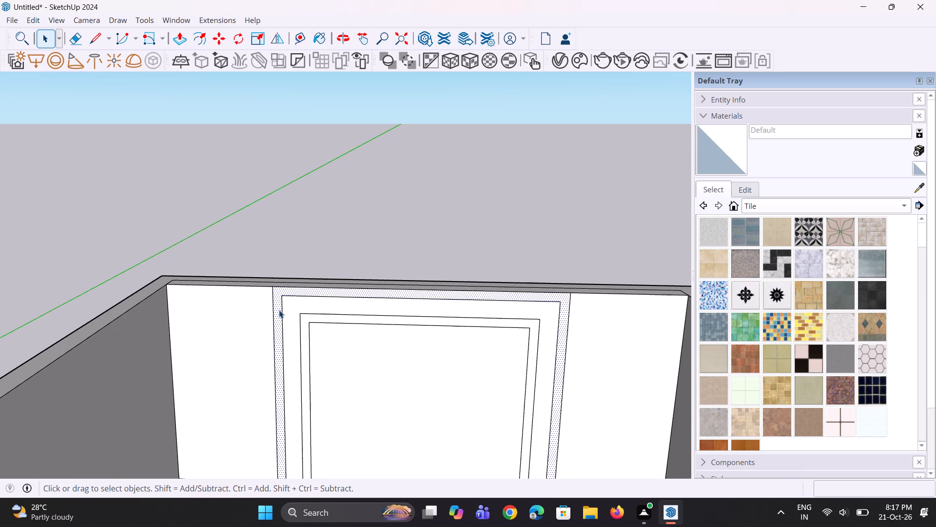
scroll(279, 310, "up", 1)
key("p")
left_click(279, 310)
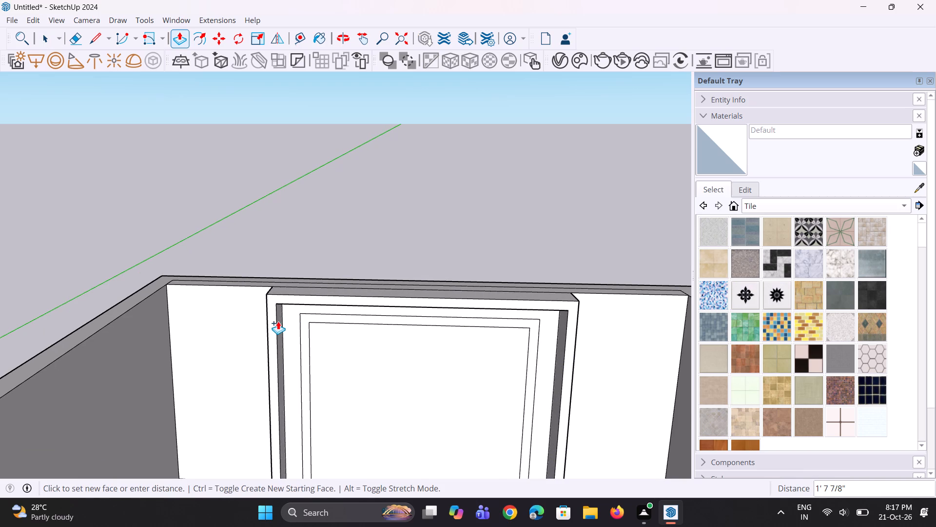
type("2'")
key("Return")
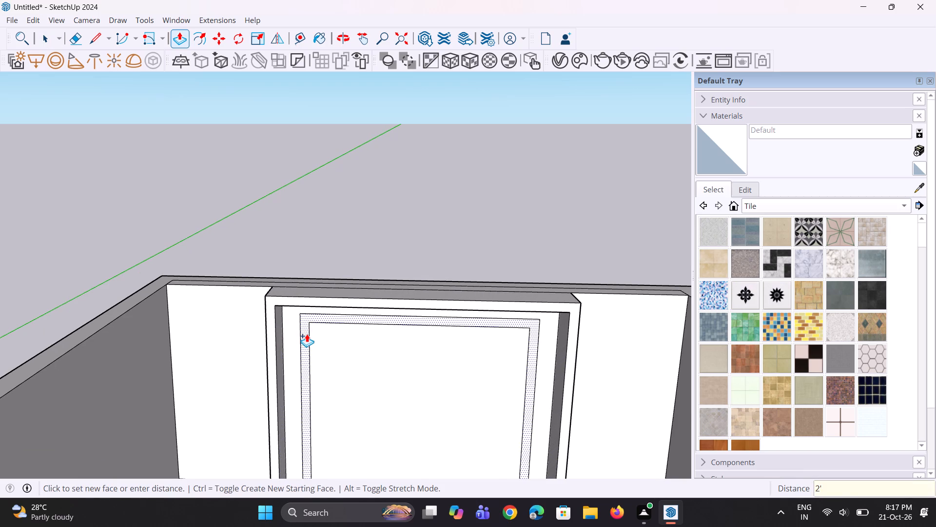
Repeat the 2' Push/Pull on the inner narrow frame strip of the middle panel.
double_click(307, 334)
Push/Pull the recessed band between the outer and inner frames 1' out from the back wall.
scroll(272, 317, "down", 5)
middle_click_drag(279, 340, 279, 296)
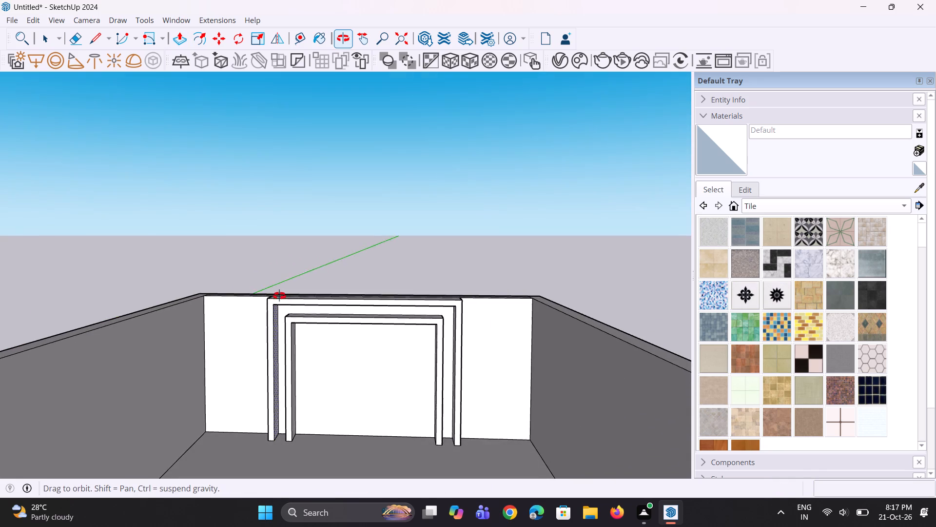
middle_click_drag(279, 296, 277, 292)
scroll(277, 292, "up", 3)
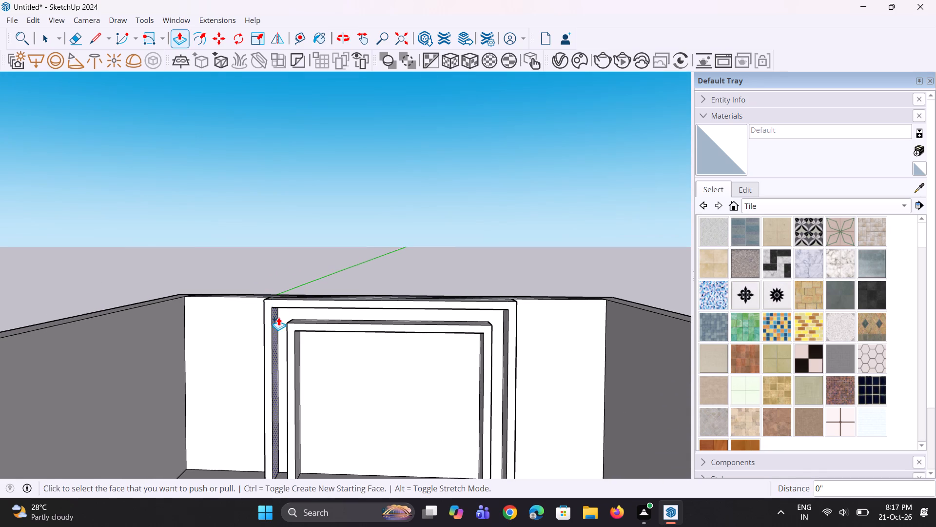
left_click(278, 322)
type("1'")
key("Return")
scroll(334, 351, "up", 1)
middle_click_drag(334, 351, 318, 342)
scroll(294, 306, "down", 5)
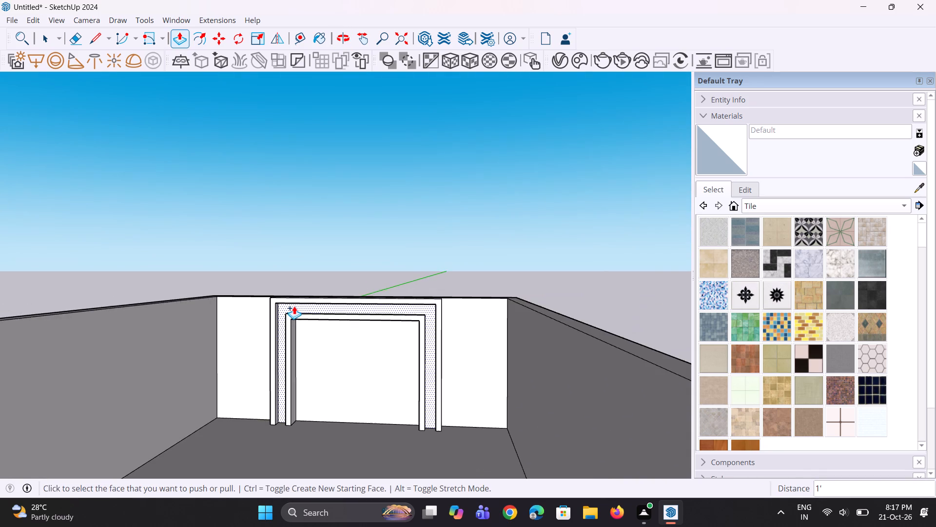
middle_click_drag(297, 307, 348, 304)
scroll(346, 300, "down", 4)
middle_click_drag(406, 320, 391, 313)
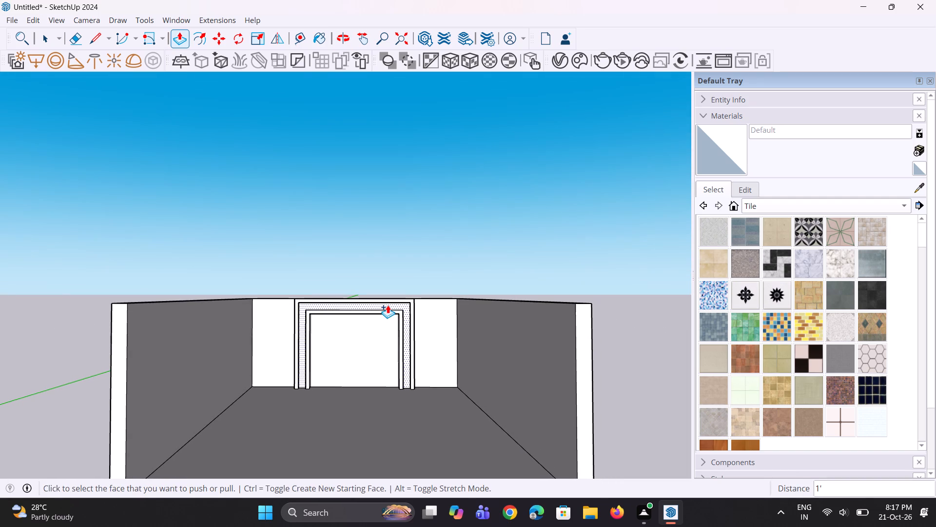
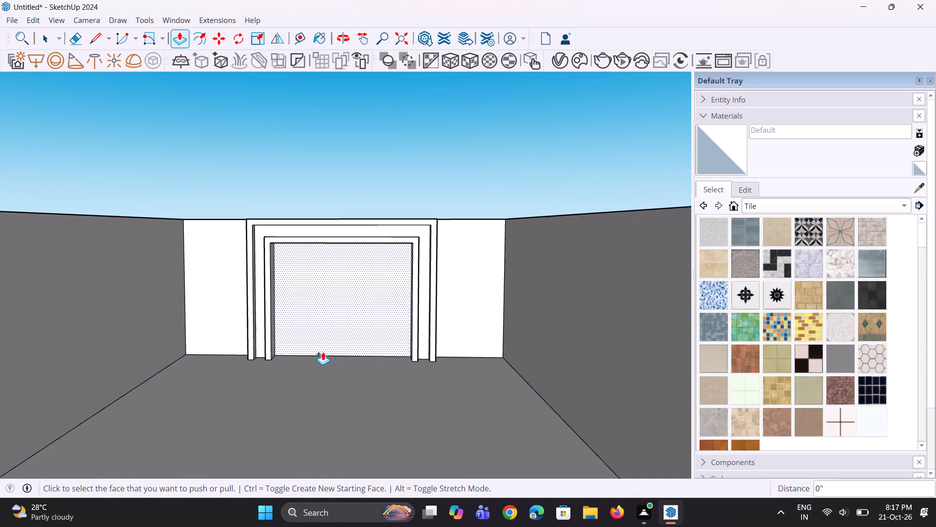
Examine the stepped frames around the back wall's middle panel from the front and from above.
middle_click_drag(324, 352, 339, 358)
scroll(339, 358, "up", 1)
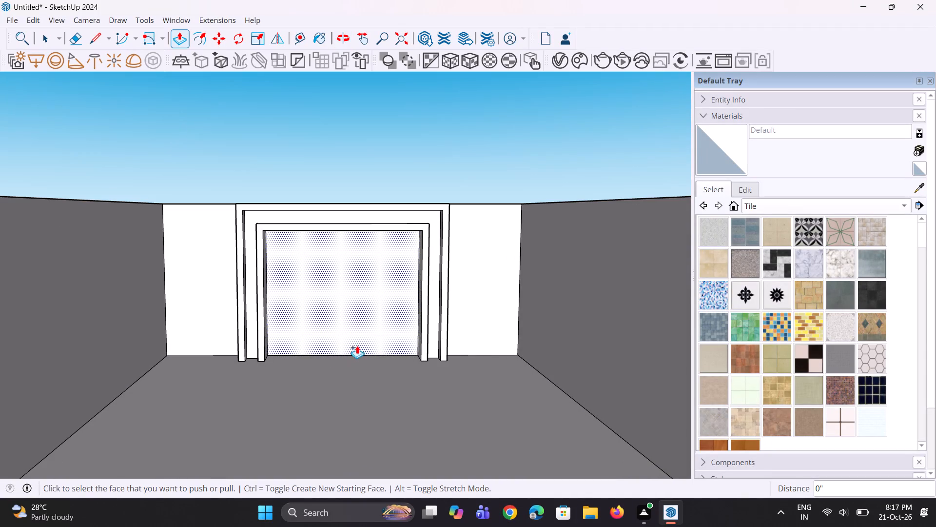
key("space")
key("space")
middle_click_drag(421, 359, 371, 371)
scroll(382, 365, "down", 4)
scroll(418, 283, "up", 2)
key("p")
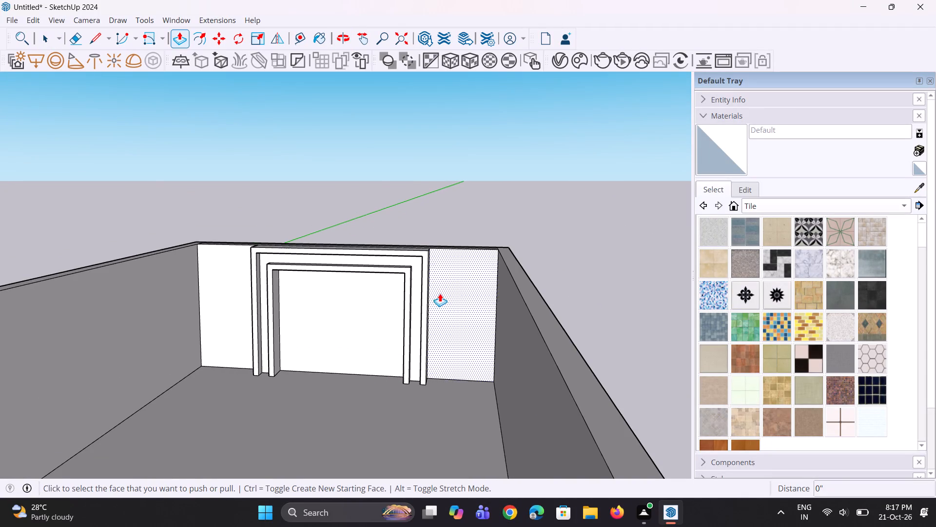
middle_click_drag(440, 301, 455, 402)
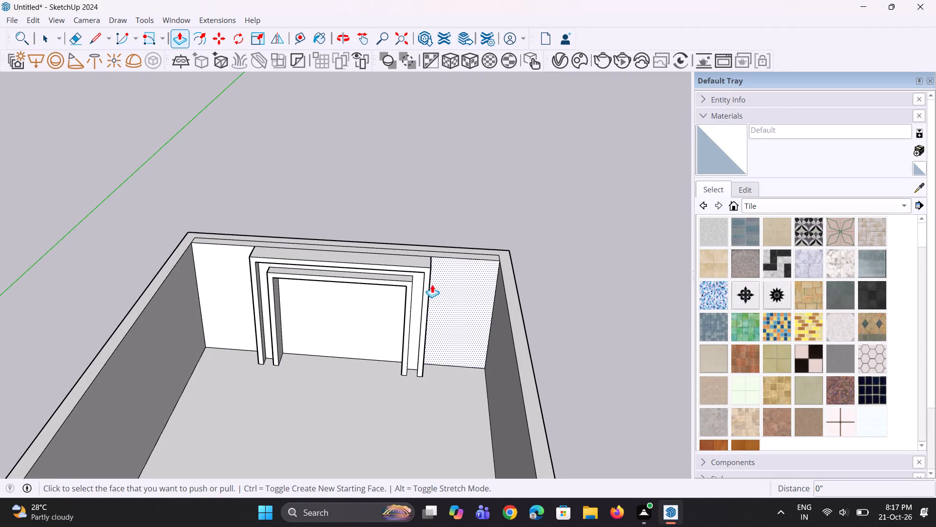
middle_click_drag(374, 318, 404, 299)
key("space")
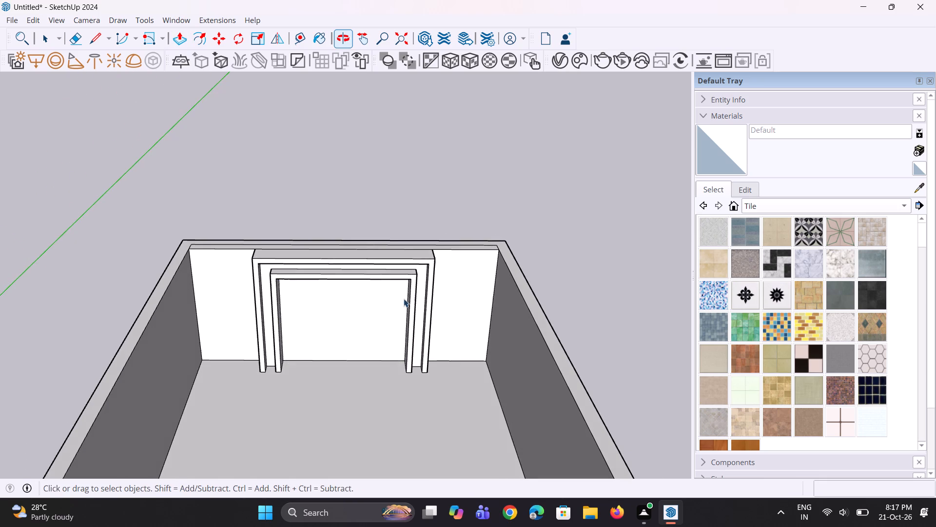
middle_click_drag(404, 299, 399, 296)
key("space")
middle_click_drag(351, 362, 323, 265)
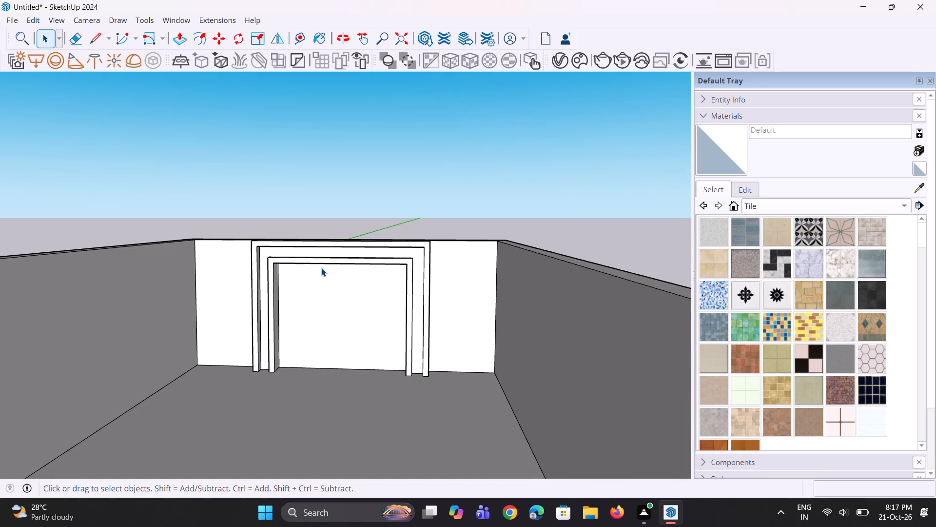
scroll(321, 268, "down", 2)
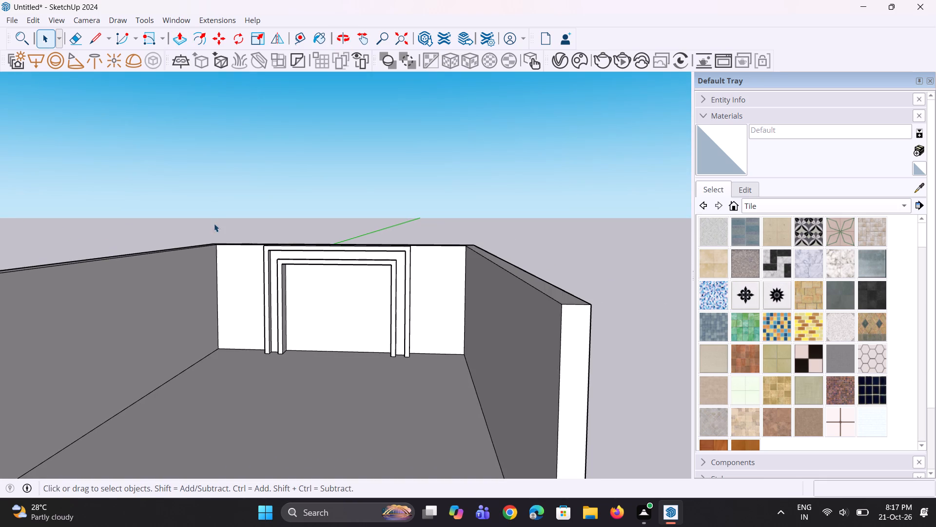
scroll(210, 205, "up", 10)
scroll(228, 259, "down", 4)
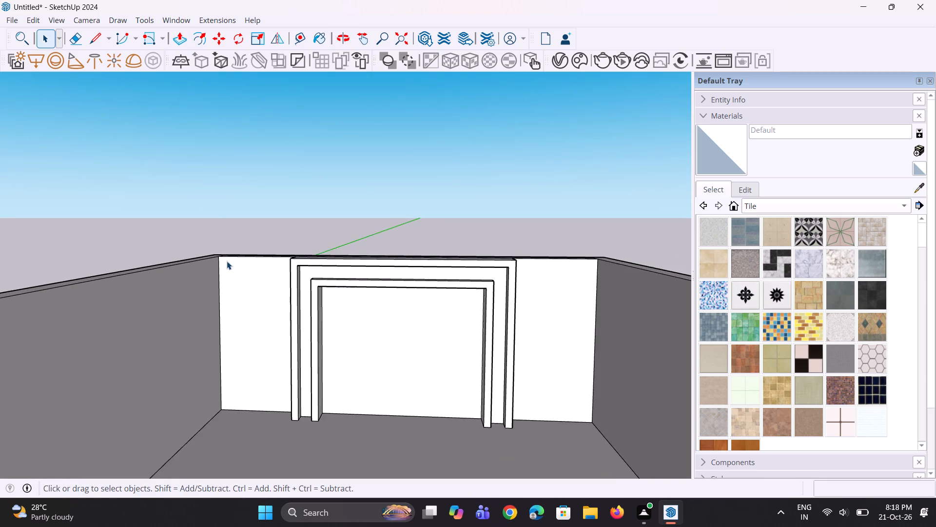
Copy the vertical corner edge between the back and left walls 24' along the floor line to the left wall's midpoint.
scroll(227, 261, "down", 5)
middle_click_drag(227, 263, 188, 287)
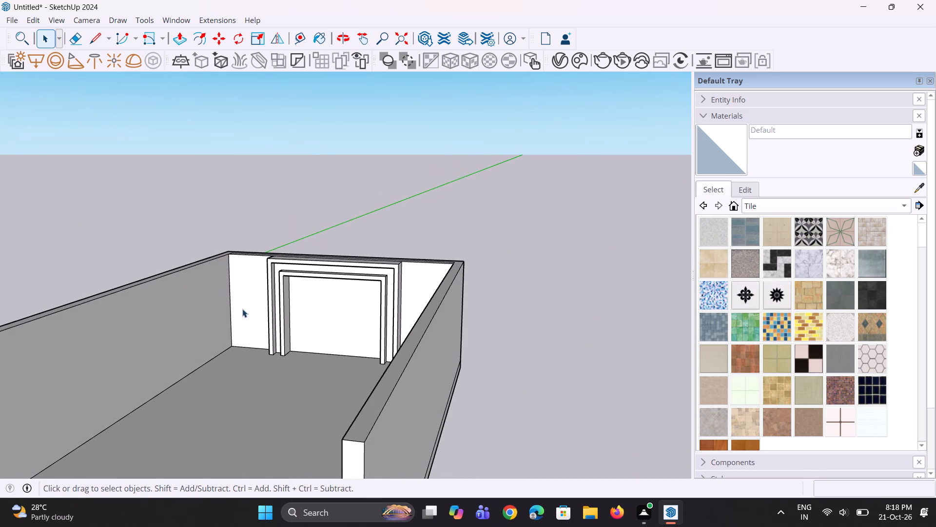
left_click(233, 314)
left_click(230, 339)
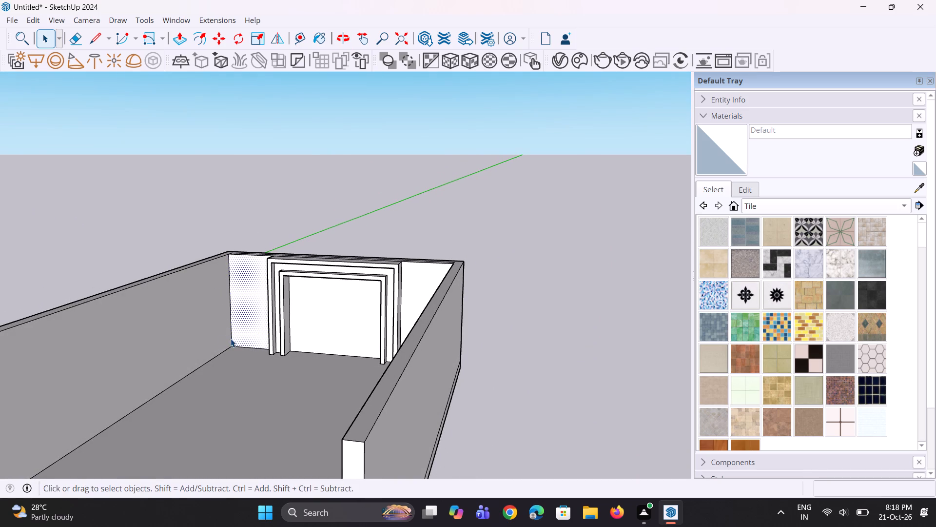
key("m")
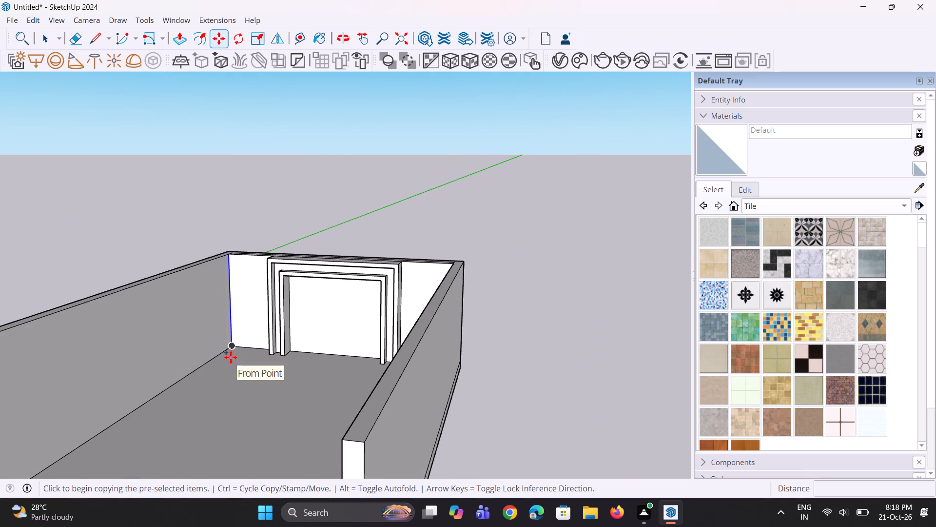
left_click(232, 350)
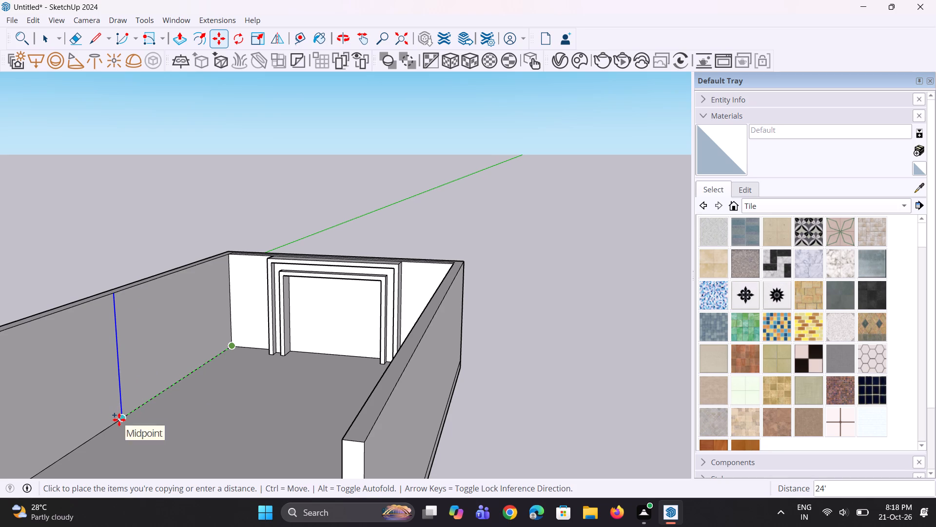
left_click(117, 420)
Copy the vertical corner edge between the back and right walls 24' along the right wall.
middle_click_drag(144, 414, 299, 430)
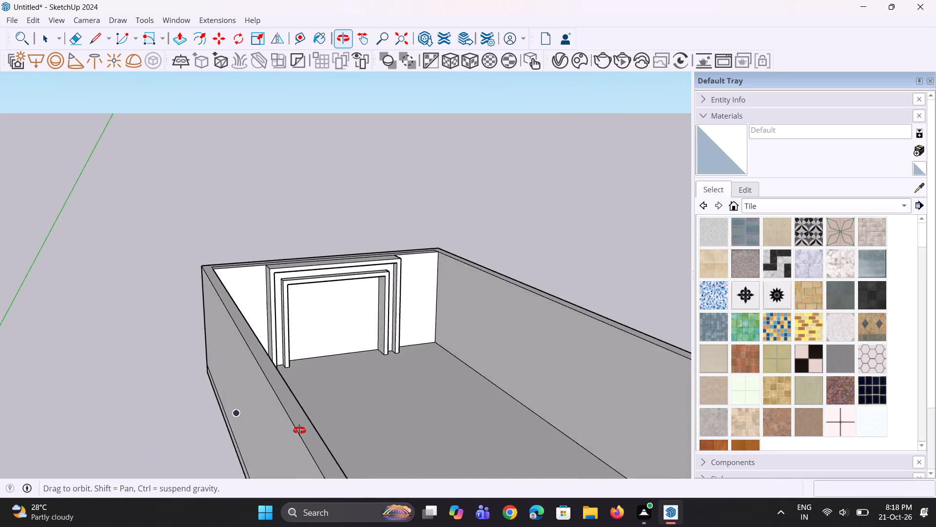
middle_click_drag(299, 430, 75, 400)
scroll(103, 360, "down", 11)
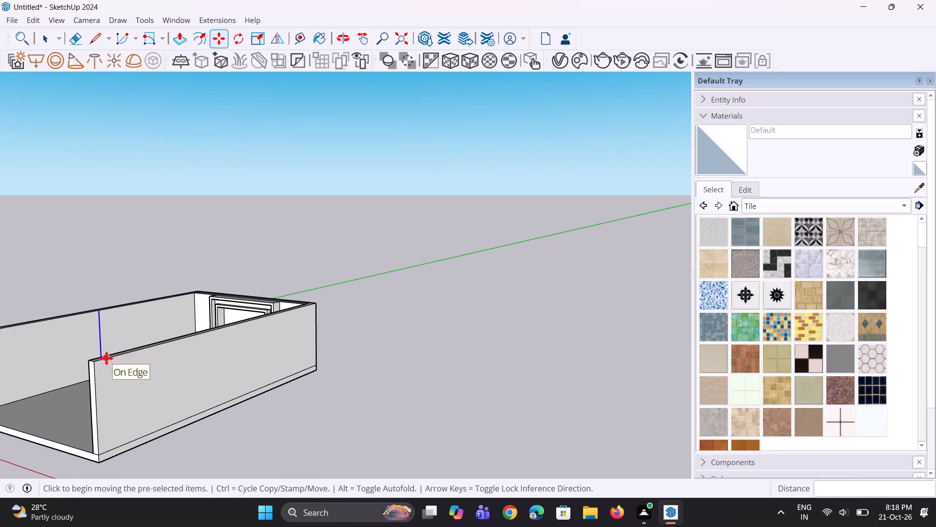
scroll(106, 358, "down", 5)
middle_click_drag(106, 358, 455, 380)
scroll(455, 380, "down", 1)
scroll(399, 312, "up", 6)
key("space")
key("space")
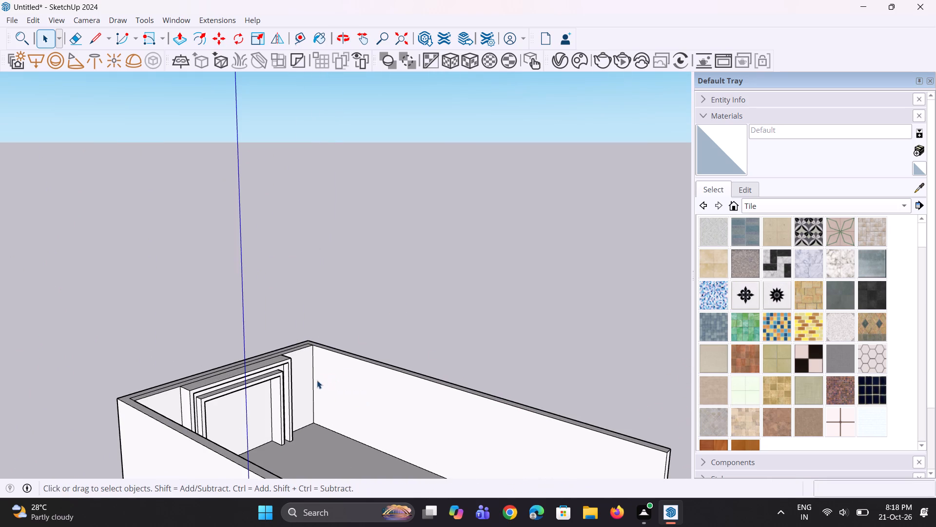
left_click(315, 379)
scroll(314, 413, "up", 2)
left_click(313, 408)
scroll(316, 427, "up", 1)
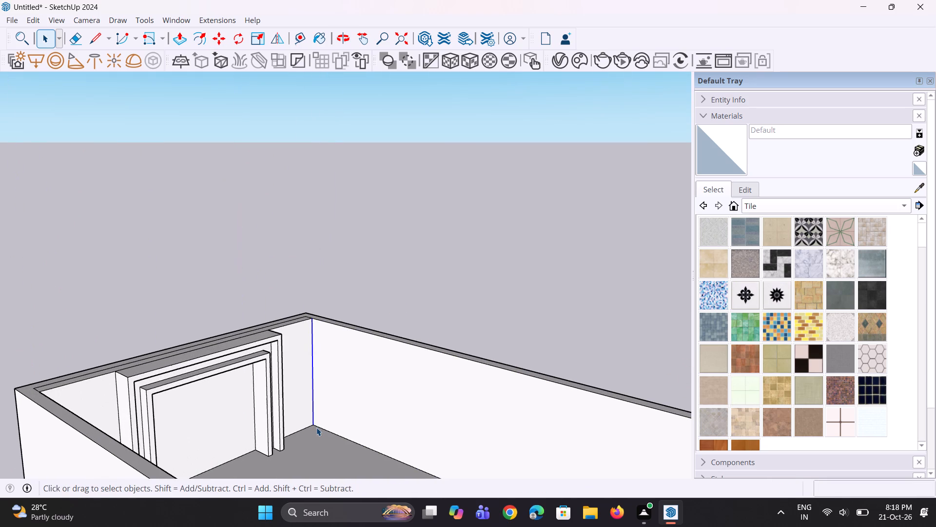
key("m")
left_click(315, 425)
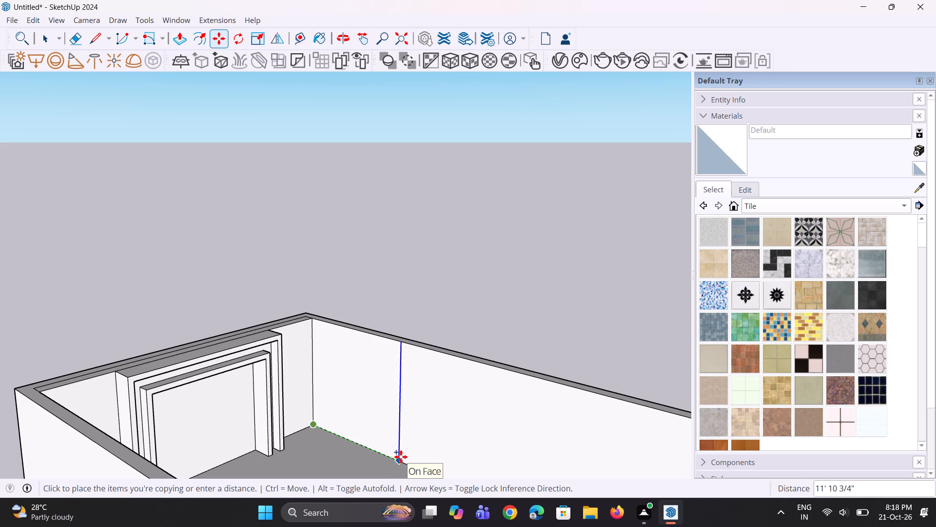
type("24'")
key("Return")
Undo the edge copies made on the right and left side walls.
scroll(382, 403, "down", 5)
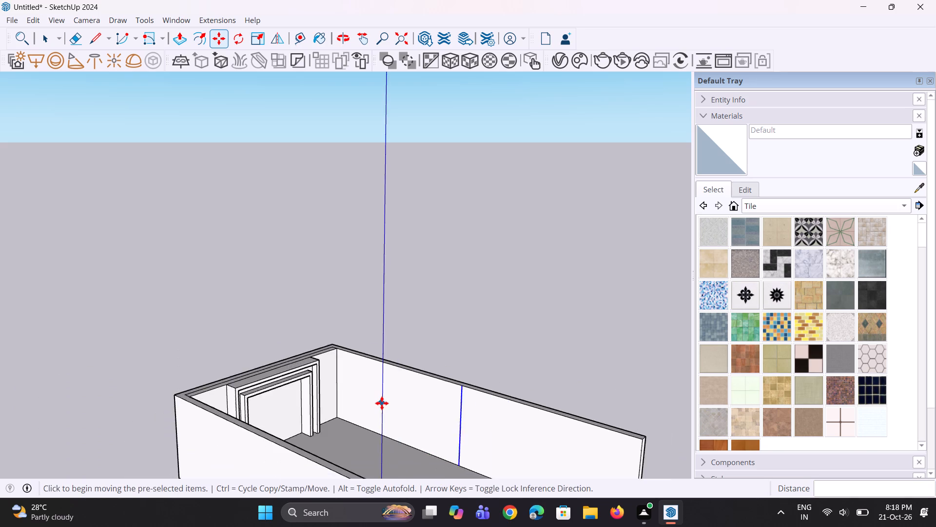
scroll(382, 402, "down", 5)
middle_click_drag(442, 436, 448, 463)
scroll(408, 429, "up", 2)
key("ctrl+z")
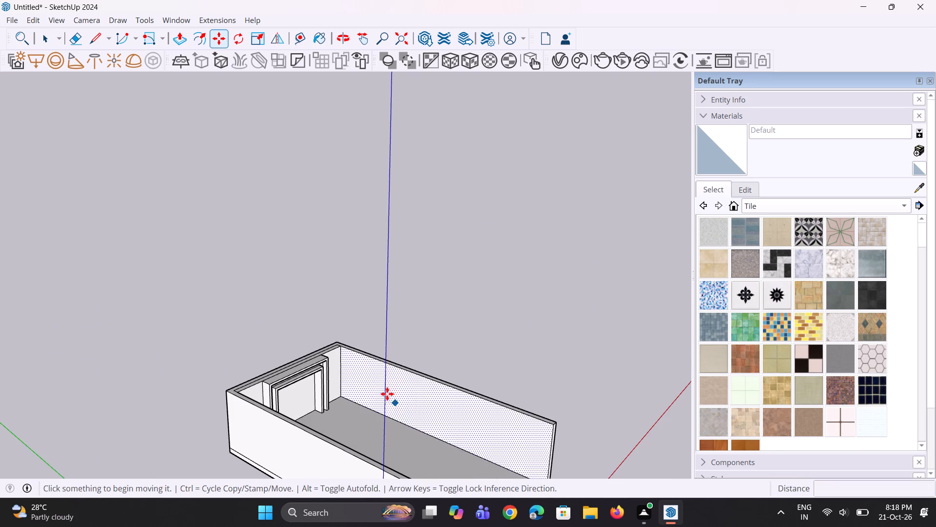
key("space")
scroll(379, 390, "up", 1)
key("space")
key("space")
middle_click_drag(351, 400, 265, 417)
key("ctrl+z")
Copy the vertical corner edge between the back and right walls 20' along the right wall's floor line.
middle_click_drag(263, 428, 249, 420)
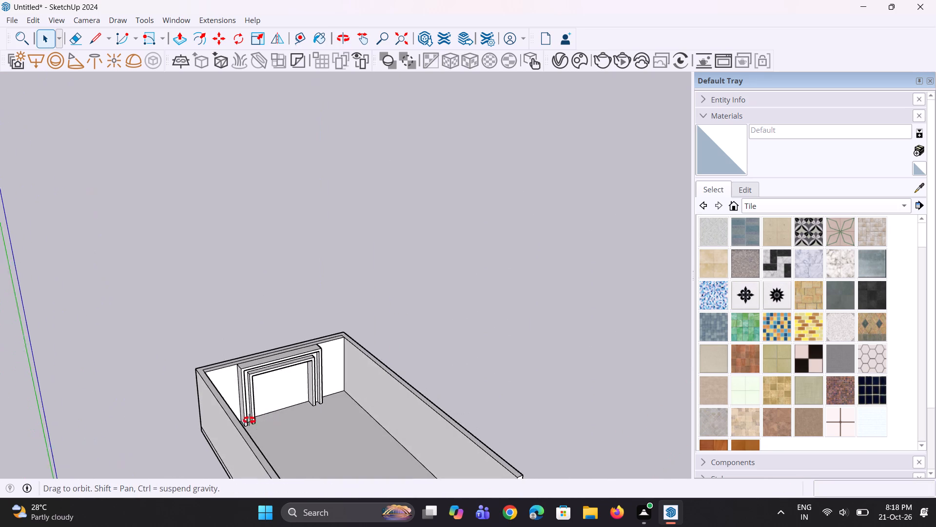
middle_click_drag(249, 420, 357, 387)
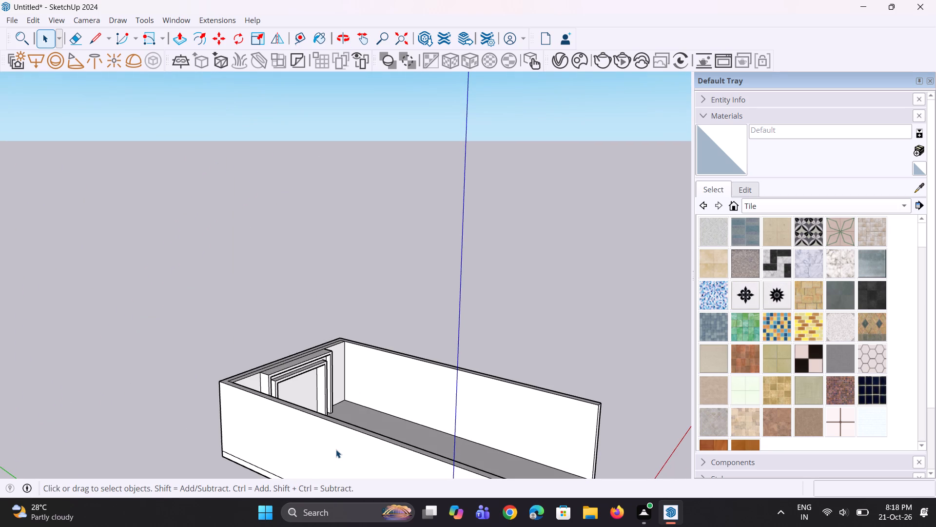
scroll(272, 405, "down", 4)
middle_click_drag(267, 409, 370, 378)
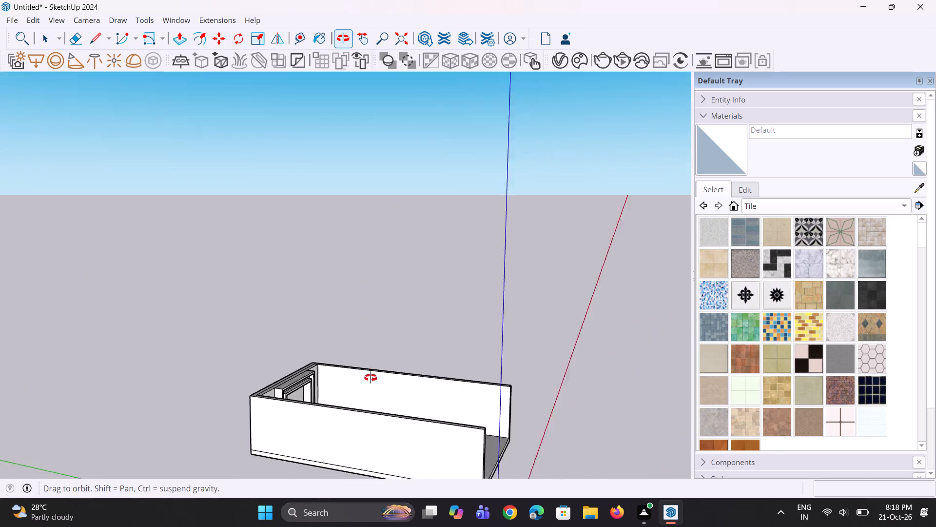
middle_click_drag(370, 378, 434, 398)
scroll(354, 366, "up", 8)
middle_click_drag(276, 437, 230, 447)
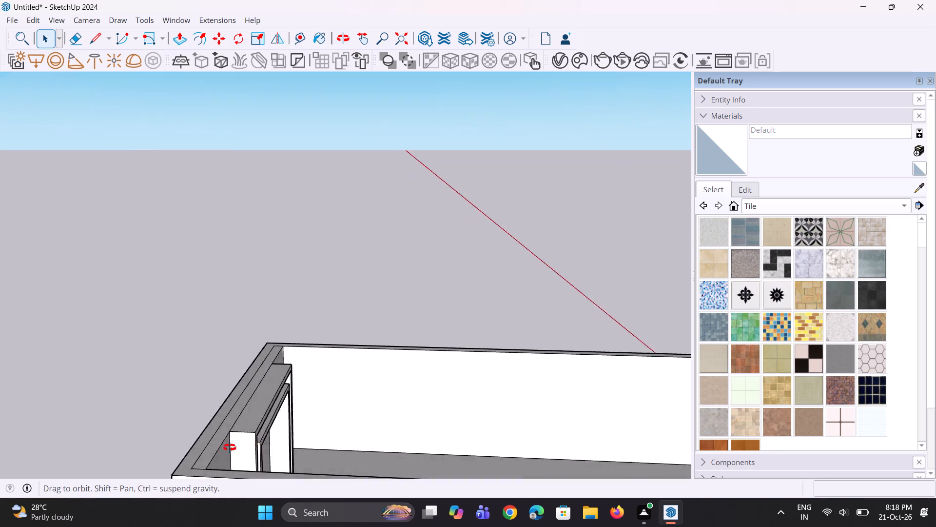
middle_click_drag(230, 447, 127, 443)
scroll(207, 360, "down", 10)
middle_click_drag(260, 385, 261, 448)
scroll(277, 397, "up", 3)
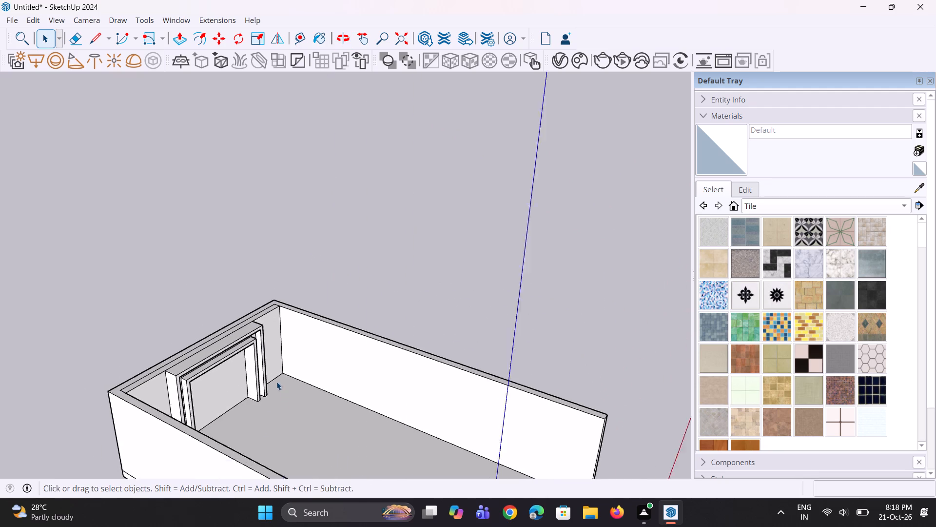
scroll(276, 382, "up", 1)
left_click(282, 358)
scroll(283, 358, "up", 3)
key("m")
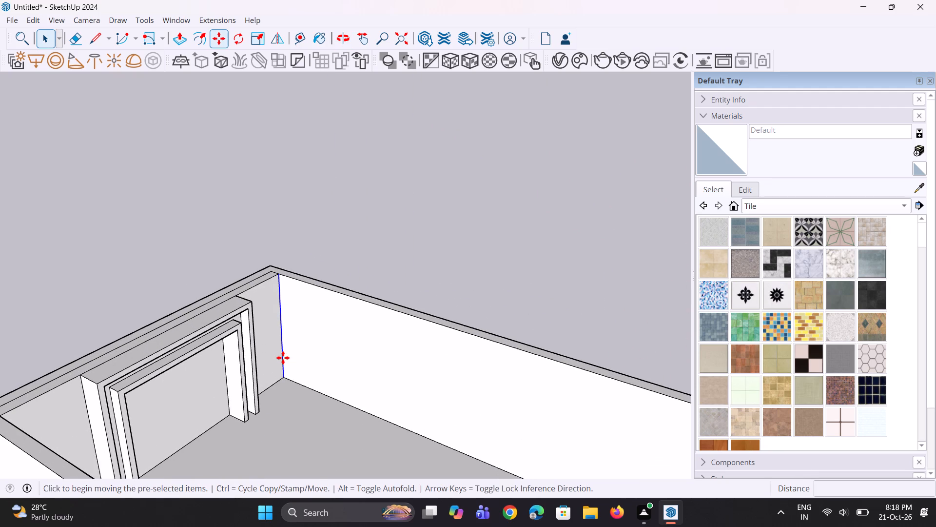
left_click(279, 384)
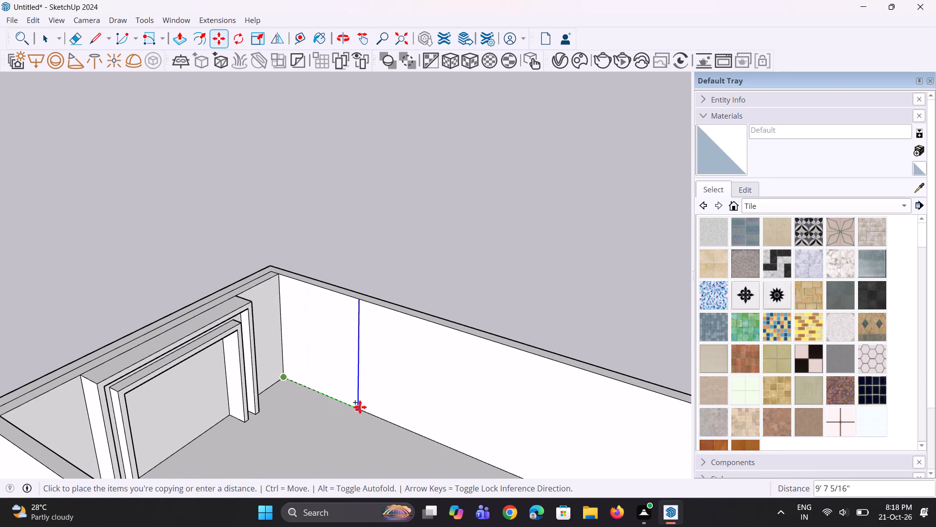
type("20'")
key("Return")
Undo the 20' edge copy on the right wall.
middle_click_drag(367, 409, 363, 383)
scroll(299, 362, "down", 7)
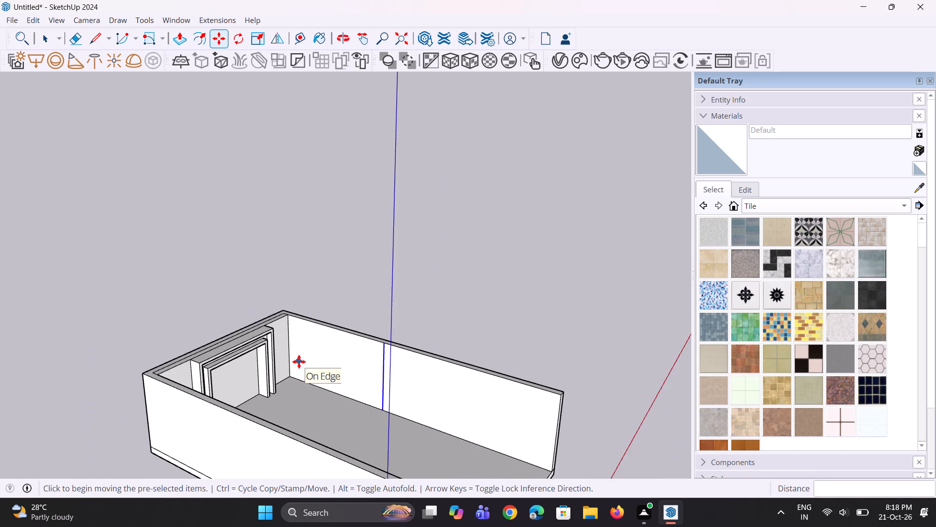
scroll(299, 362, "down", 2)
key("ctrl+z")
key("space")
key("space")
Copy the vertical corner edge between the back and right walls 18' along the right wall's floor line.
scroll(322, 368, "up", 2)
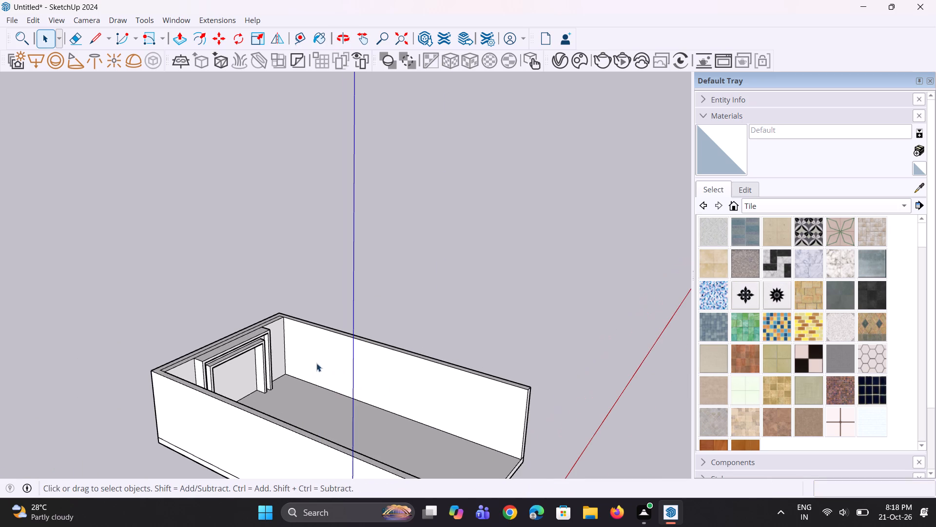
left_click(285, 356)
scroll(283, 378, "up", 2)
key("m")
scroll(287, 385, "up", 2)
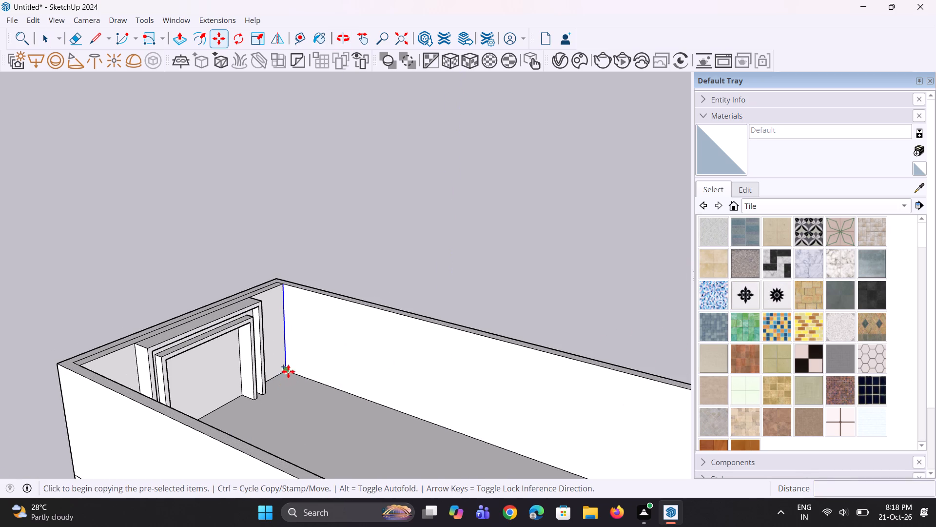
left_click(288, 370)
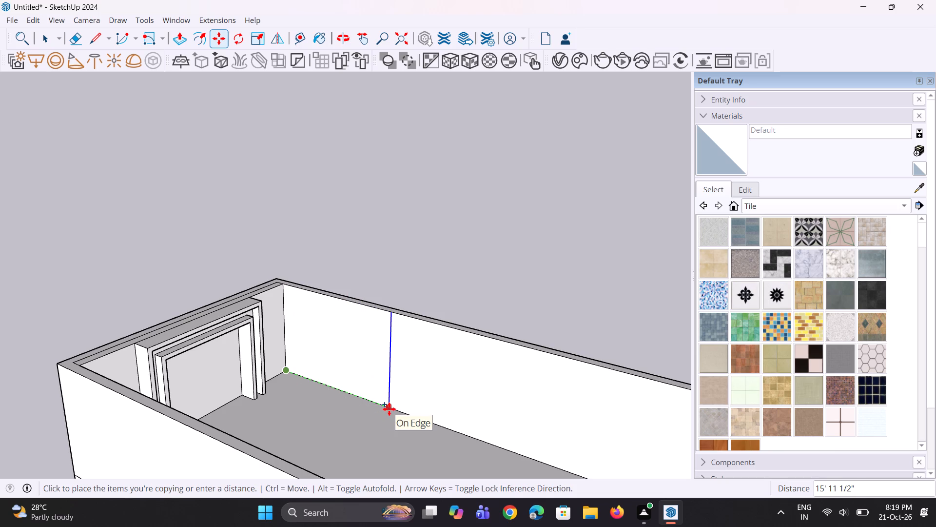
type("18'")
key("Return")
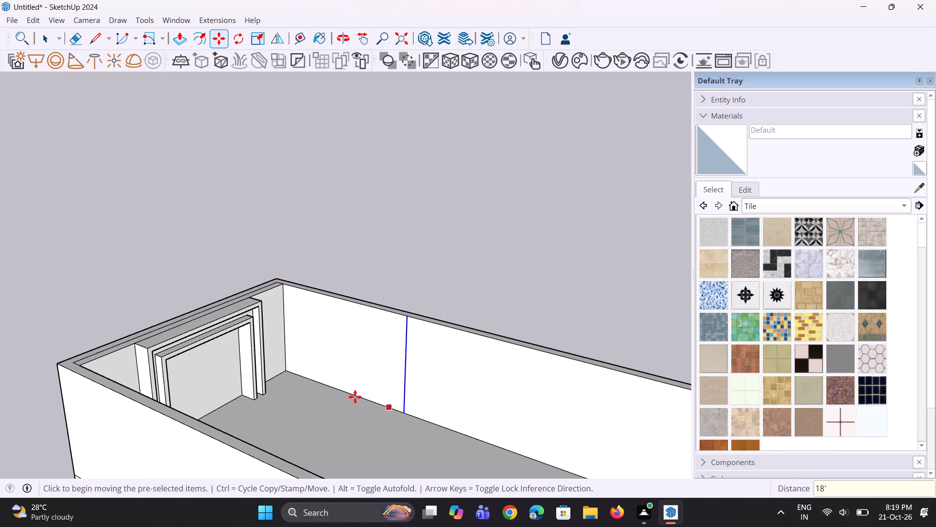
scroll(352, 396, "down", 5)
key("space")
key("space")
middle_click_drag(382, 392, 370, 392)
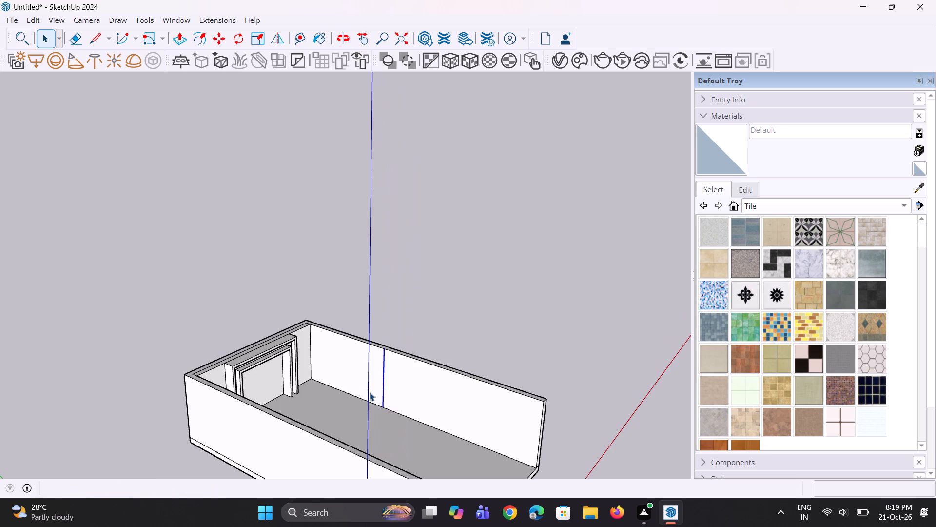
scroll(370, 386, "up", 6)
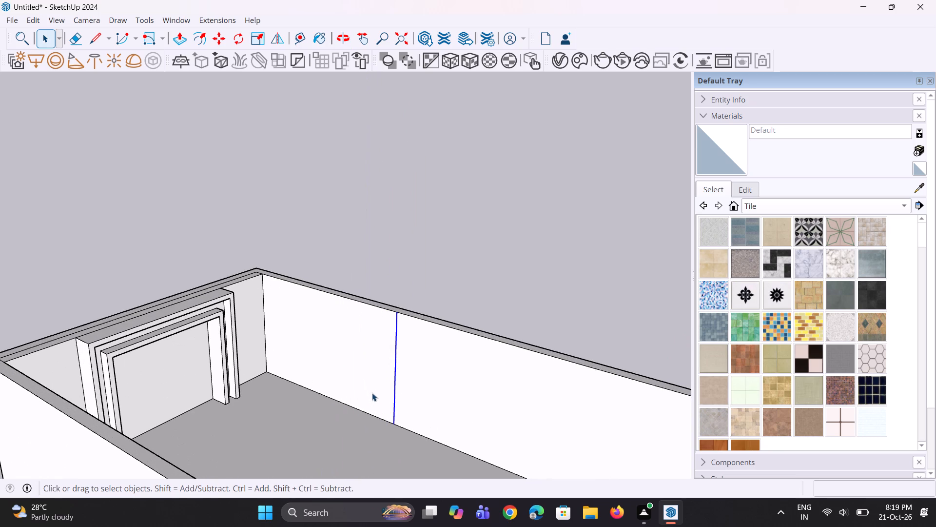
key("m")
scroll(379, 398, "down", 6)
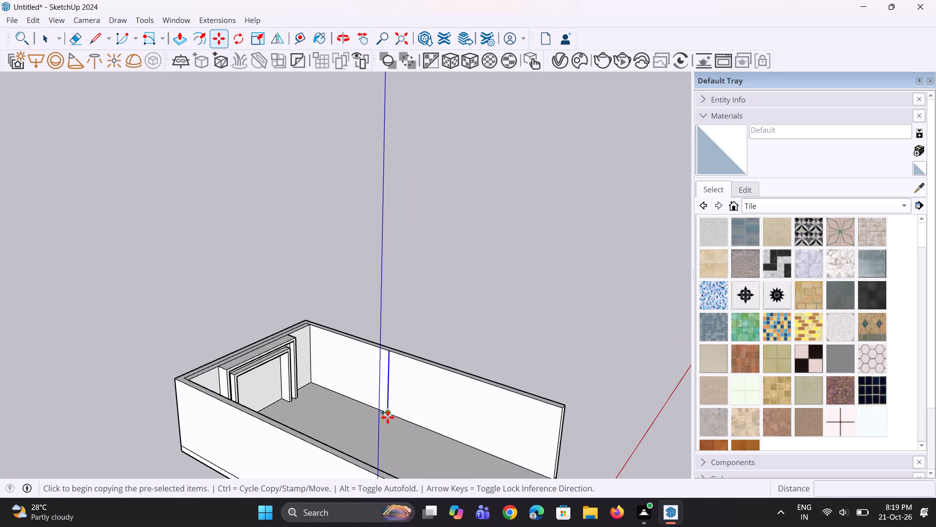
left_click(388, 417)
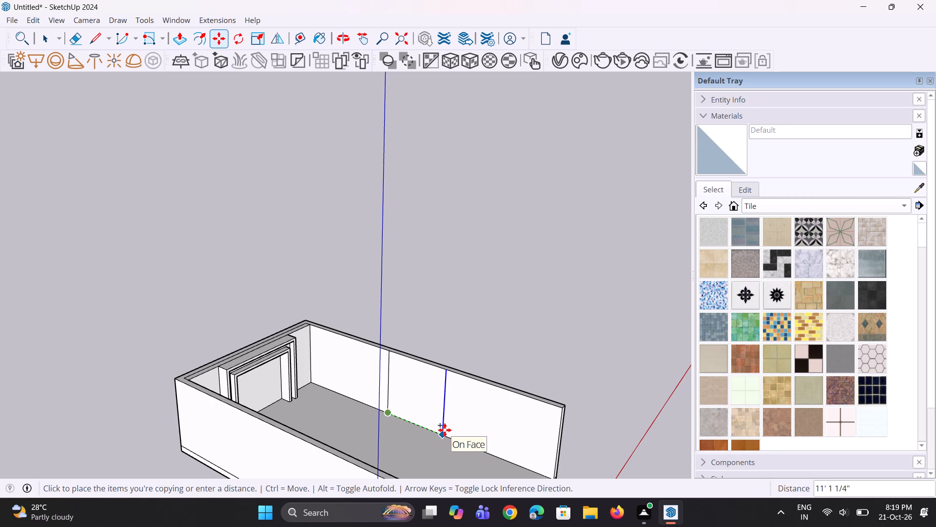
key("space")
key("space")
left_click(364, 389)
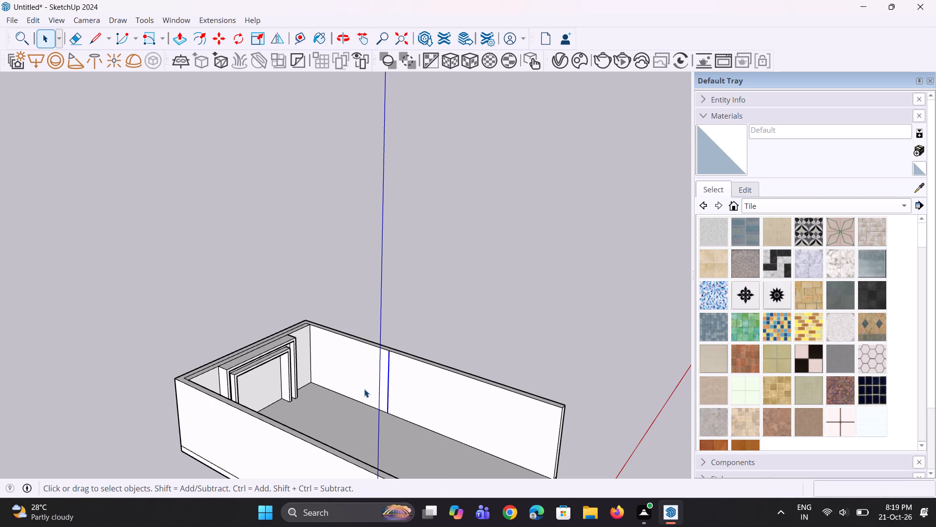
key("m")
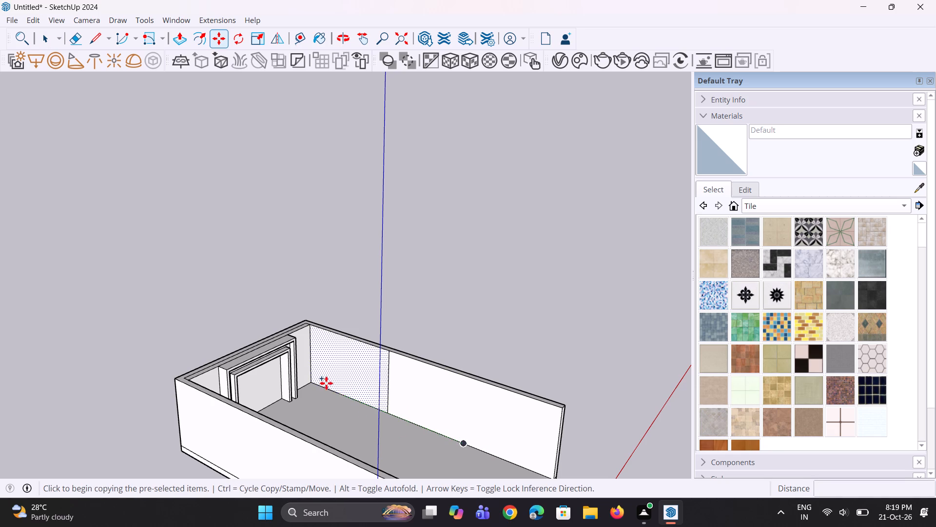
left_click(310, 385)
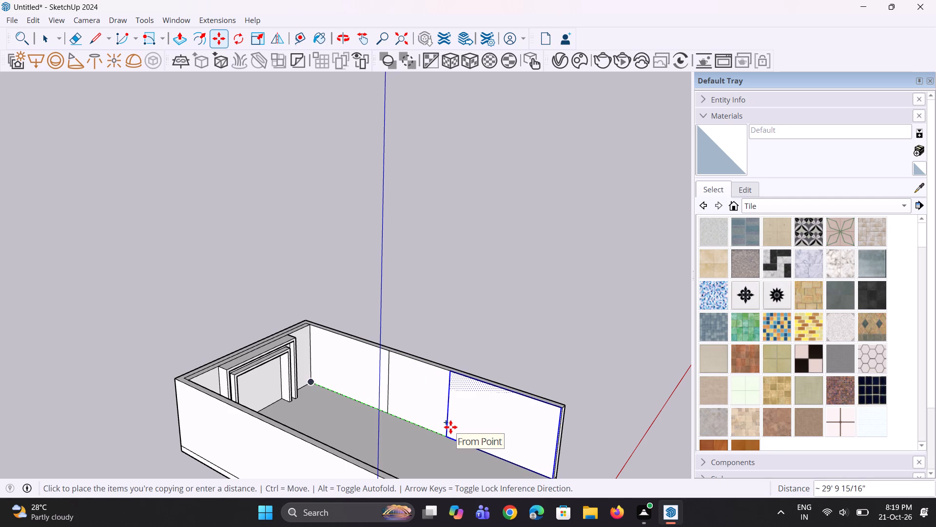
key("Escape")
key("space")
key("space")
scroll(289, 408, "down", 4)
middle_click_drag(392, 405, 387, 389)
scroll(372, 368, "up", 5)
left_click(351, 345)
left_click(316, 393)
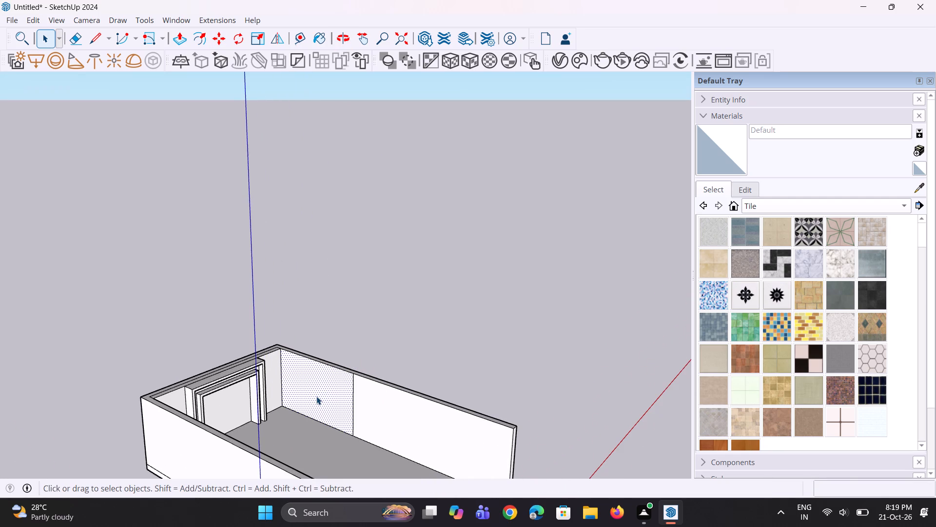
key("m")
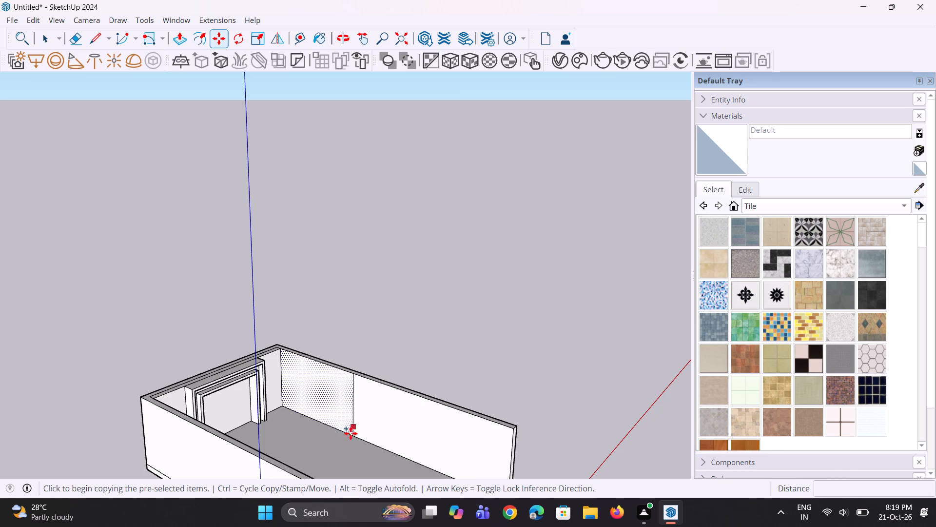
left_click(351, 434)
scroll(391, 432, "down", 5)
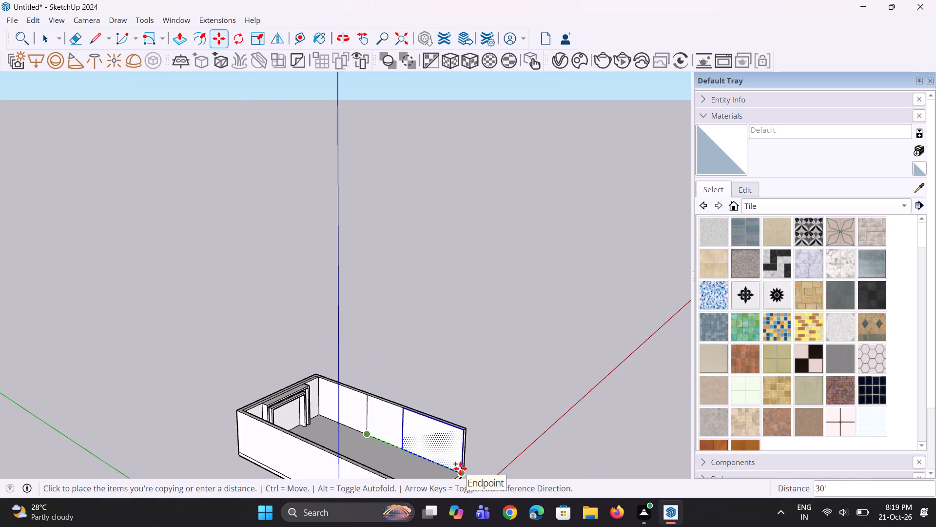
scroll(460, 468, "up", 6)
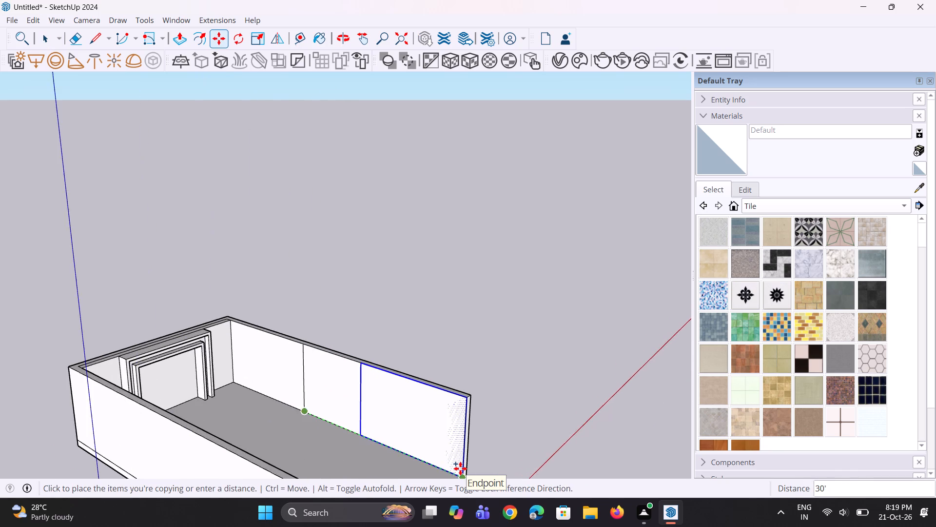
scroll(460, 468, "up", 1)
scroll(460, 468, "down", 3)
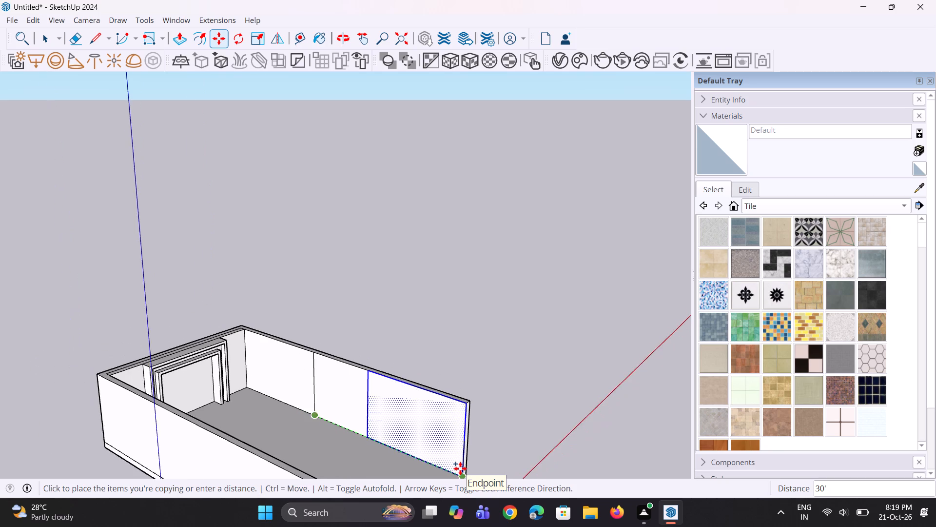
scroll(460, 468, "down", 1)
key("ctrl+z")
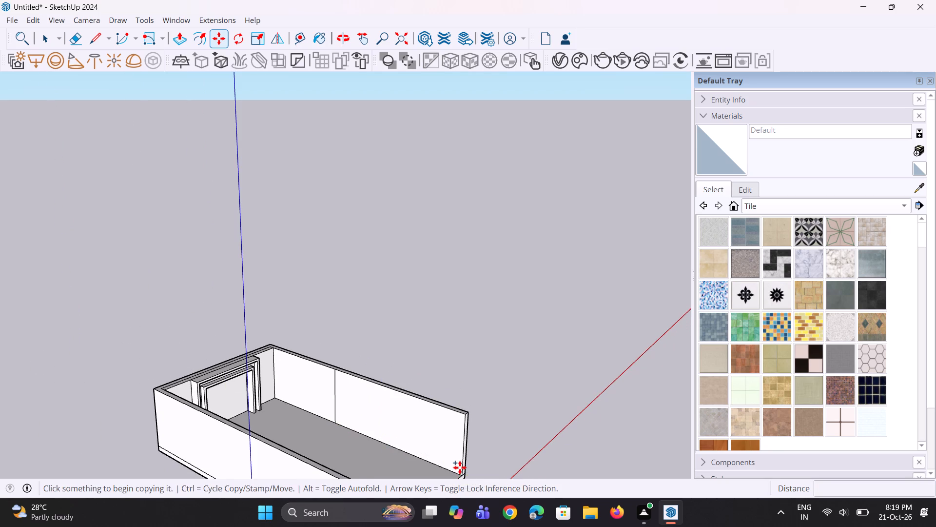
Move the vertical dividing edge on the right wall about 1' 3" along the green axis toward the back wall.
key("space")
key("space")
scroll(308, 407, "up", 6)
middle_click_drag(319, 436, 380, 445)
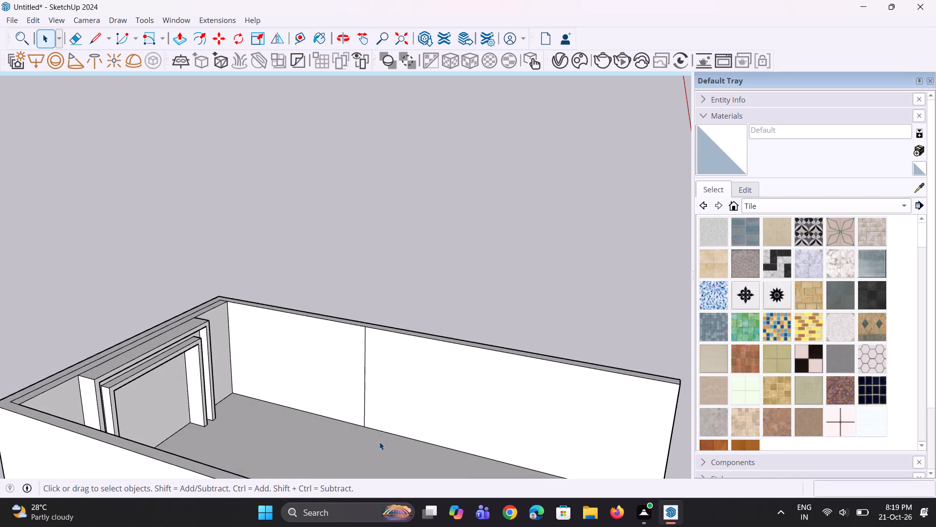
scroll(369, 414, "up", 3)
left_click(362, 415)
scroll(359, 442, "up", 2)
key("m")
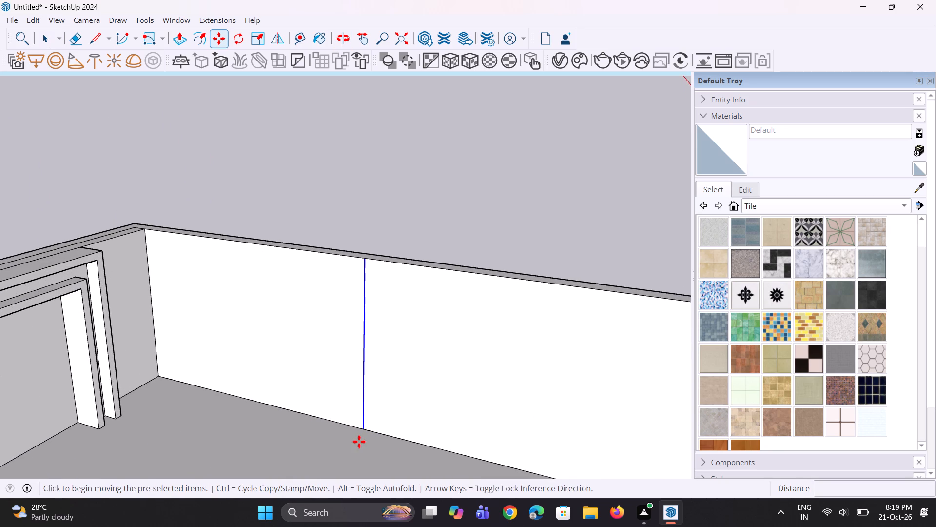
left_click(359, 432)
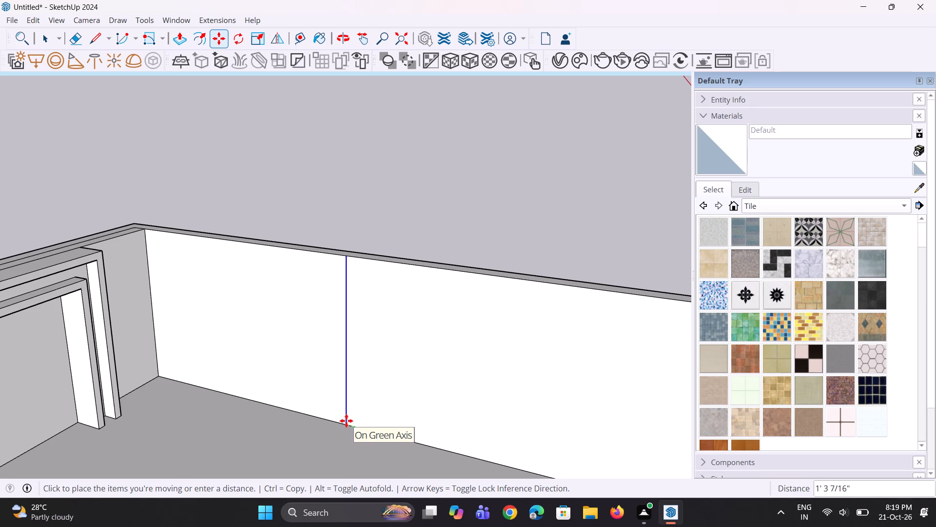
left_click(346, 421)
key("space")
key("space")
Copy the right wall's rear panel face along the floor line so its front corner meets the wall's open front end.
left_click(295, 376)
scroll(264, 365, "down", 3)
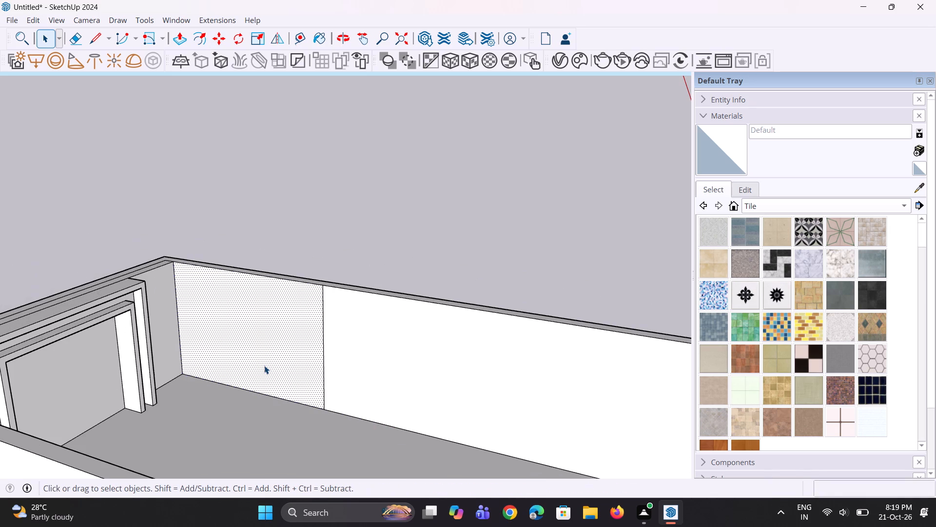
key("m")
left_click(319, 410)
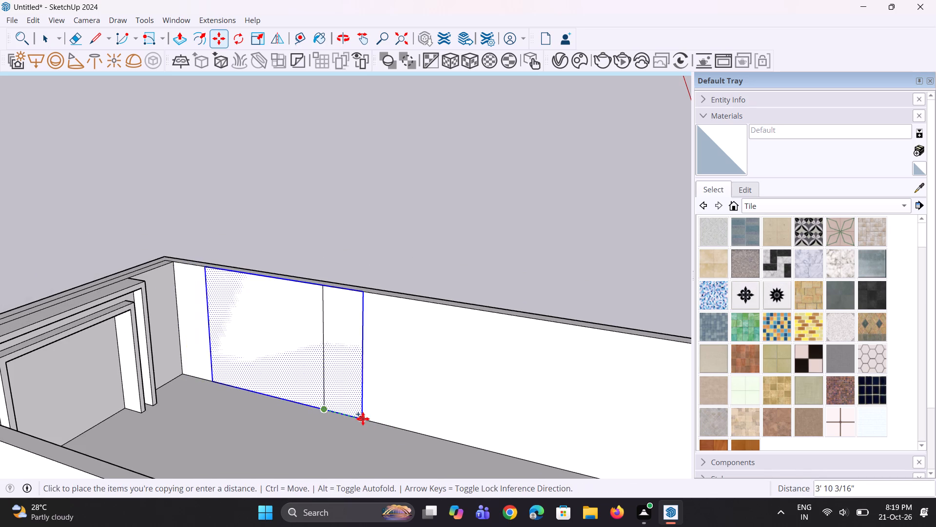
scroll(363, 419, "down", 5)
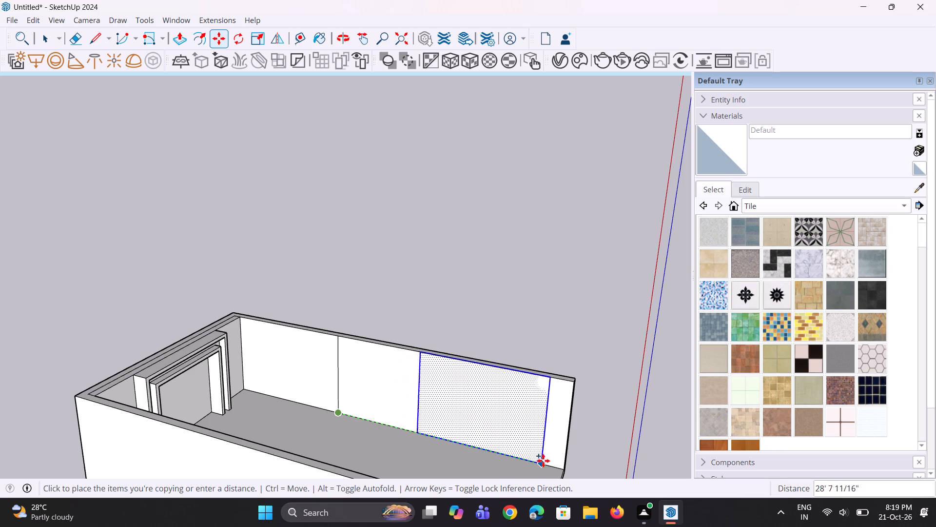
left_click(560, 468)
middle_click_drag(516, 468, 503, 466)
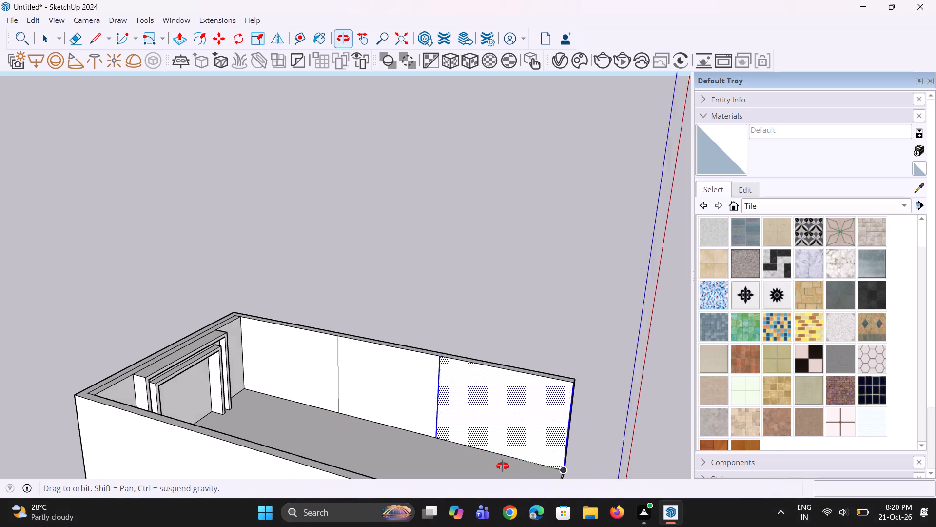
middle_click_drag(503, 466, 441, 447)
key("space")
key("space")
left_click(483, 308)
Draw a guide line straight across the floor from the base of the right wall's rear divider to the left wall.
middle_click_drag(446, 408, 427, 417)
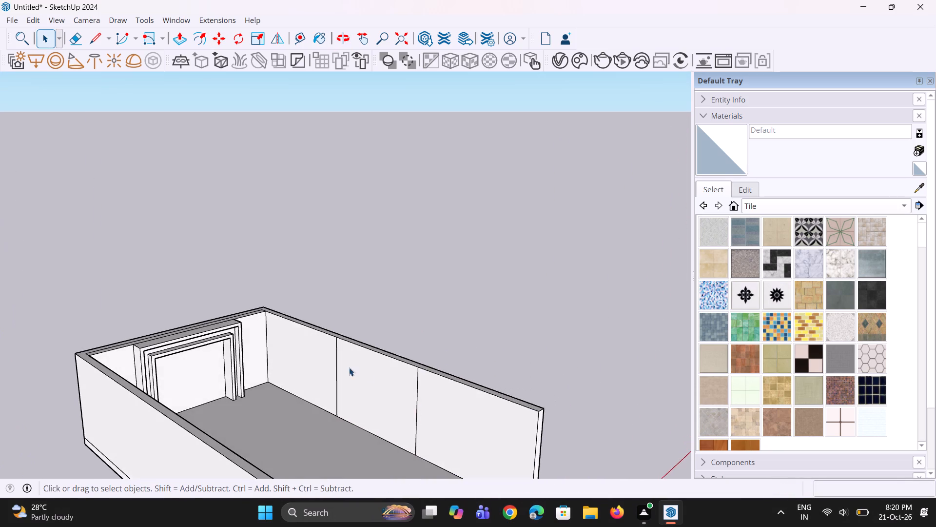
scroll(348, 366, "down", 5)
middle_click_drag(341, 413, 325, 410)
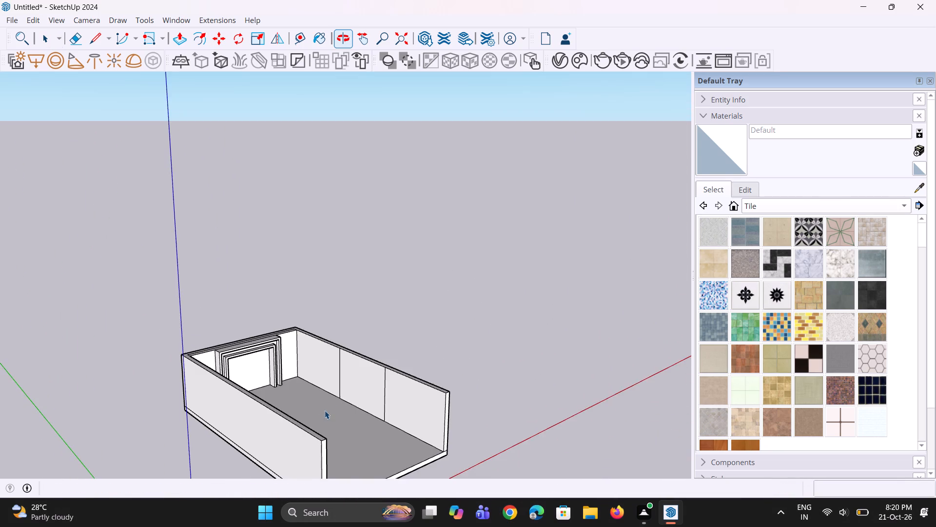
scroll(339, 400, "up", 6)
middle_click_drag(340, 399, 251, 406)
scroll(251, 188, "up", 1)
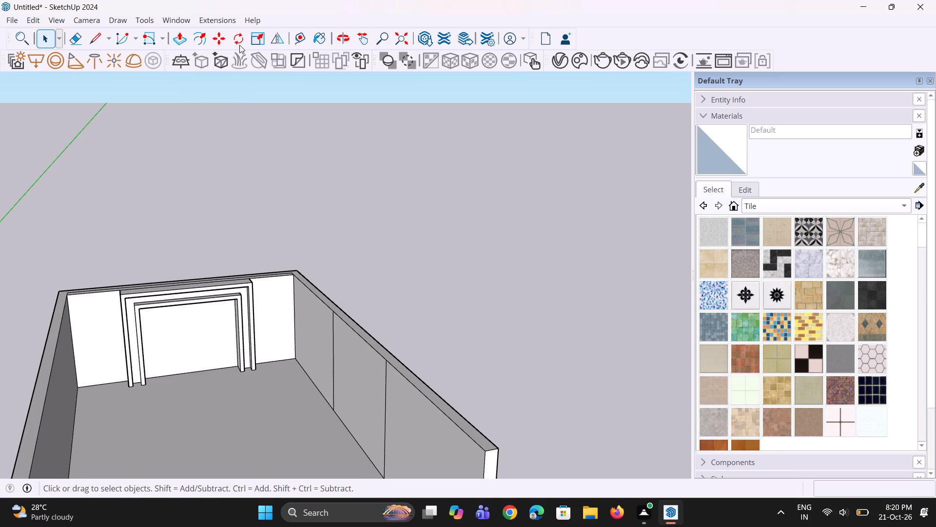
scroll(314, 270, "down", 4)
scroll(320, 423, "up", 1)
middle_click_drag(317, 425, 299, 426)
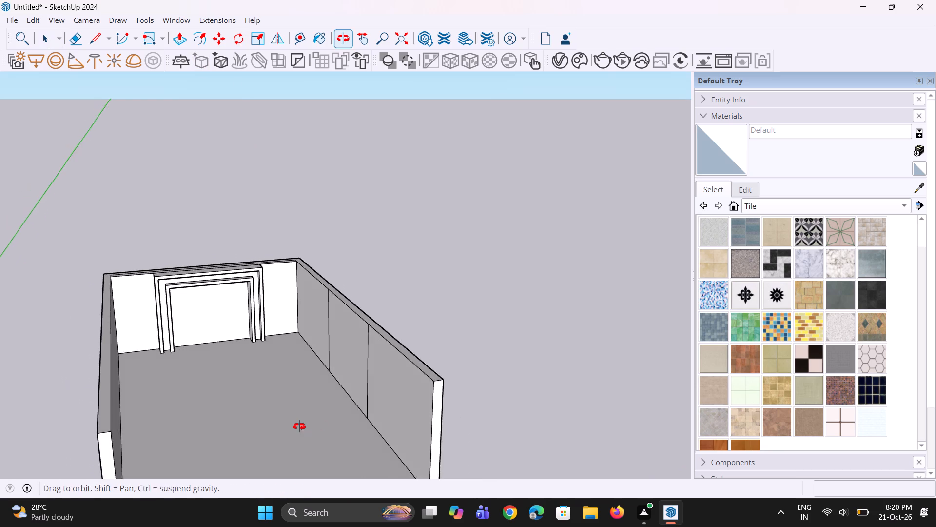
middle_click_drag(299, 426, 298, 426)
key("l")
scroll(301, 420, "up", 4)
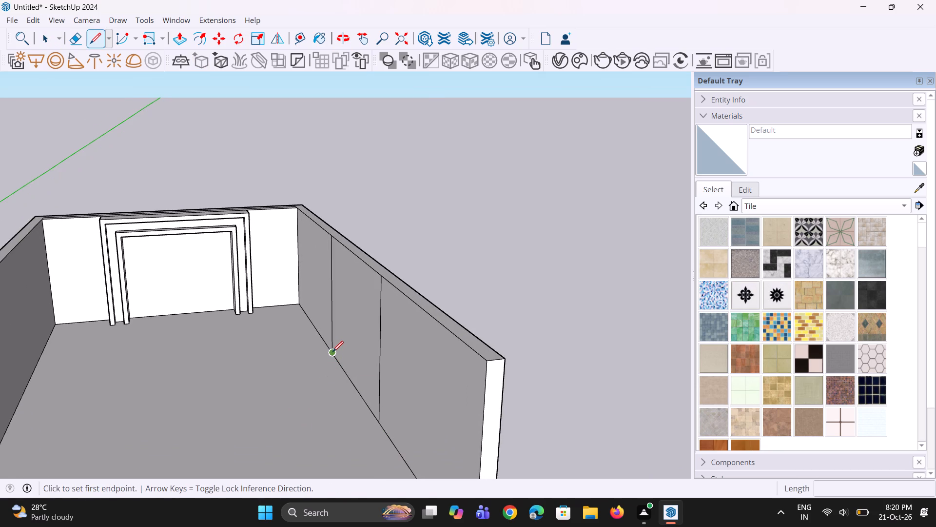
left_click(332, 352)
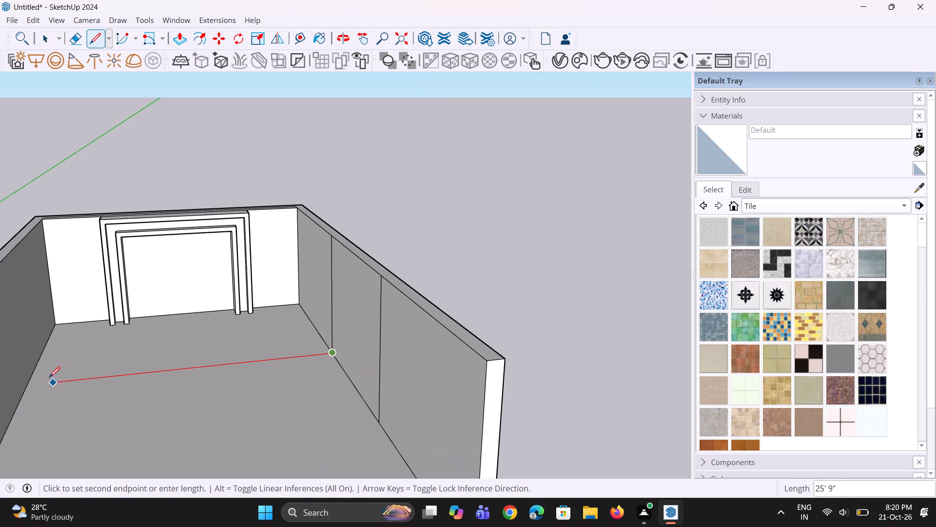
left_click(31, 384)
Draw a 12' vertical line up the left wall from the end of the floor line to the wall's top edge.
scroll(56, 377, "down", 3)
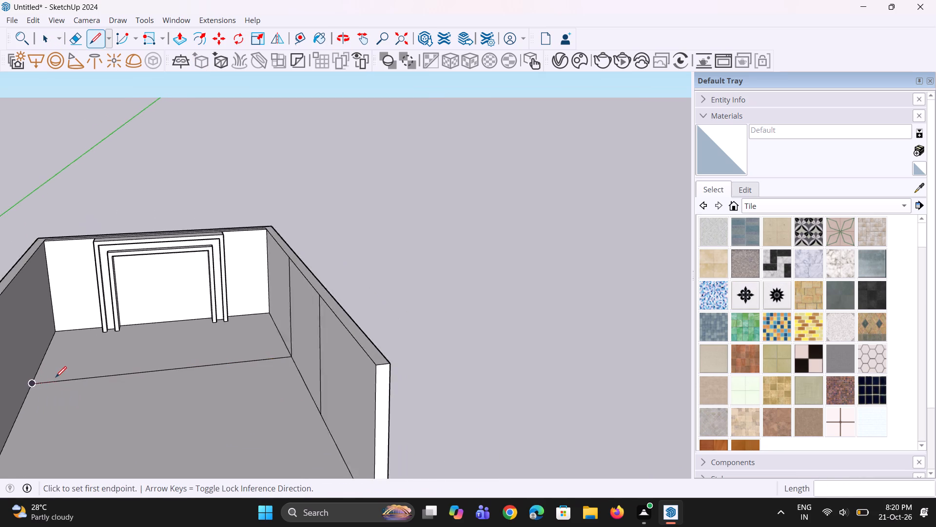
scroll(56, 377, "down", 1)
left_click(35, 385)
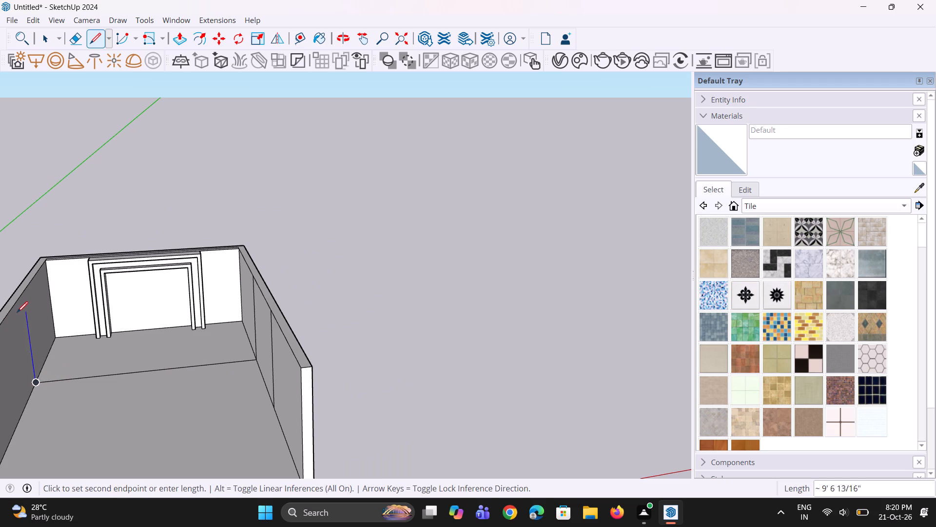
left_click(21, 293)
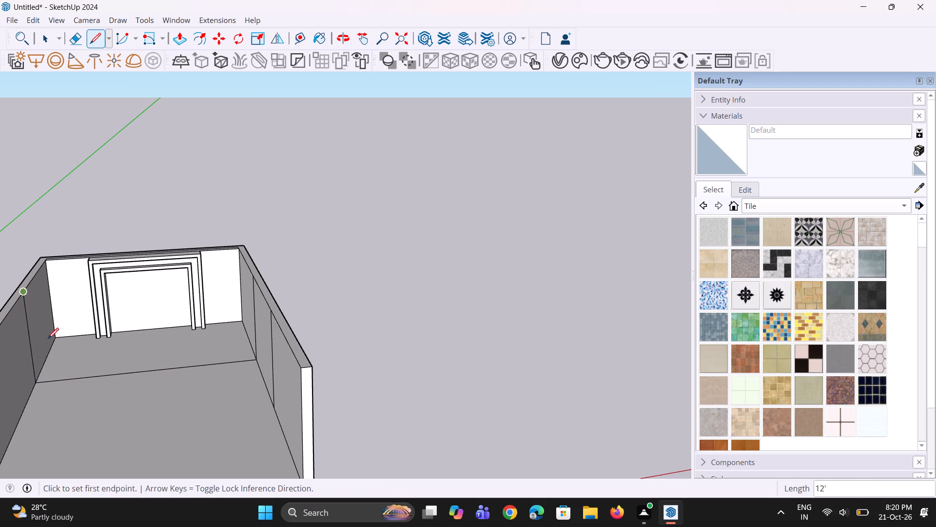
Erase the guide line running across the floor between the two side walls.
middle_click_drag(90, 384, 104, 391)
scroll(56, 402, "up", 2)
key("e")
left_click(92, 384)
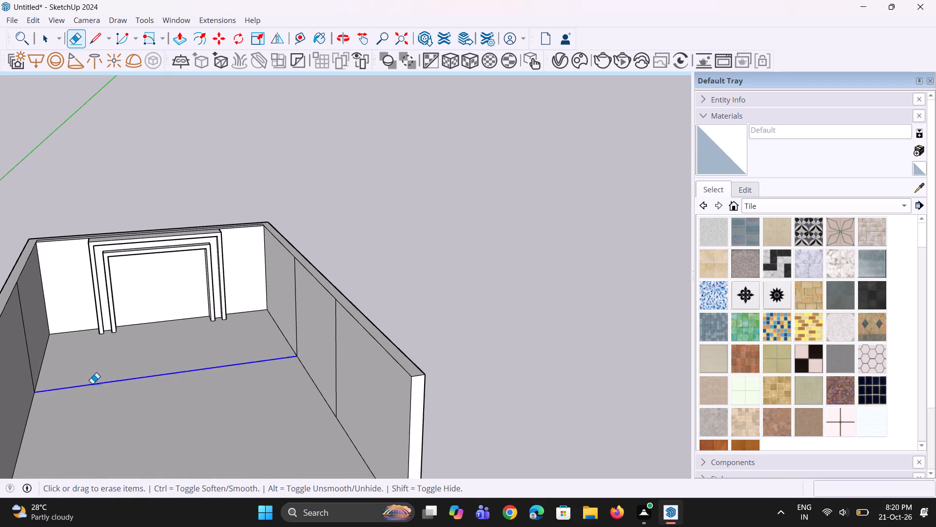
Copy the left wall's rear panel face about 31' 5" along the floor line to the wall's open front end.
scroll(139, 347, "down", 5)
middle_click_drag(127, 365, 18, 392)
scroll(42, 325, "up", 4)
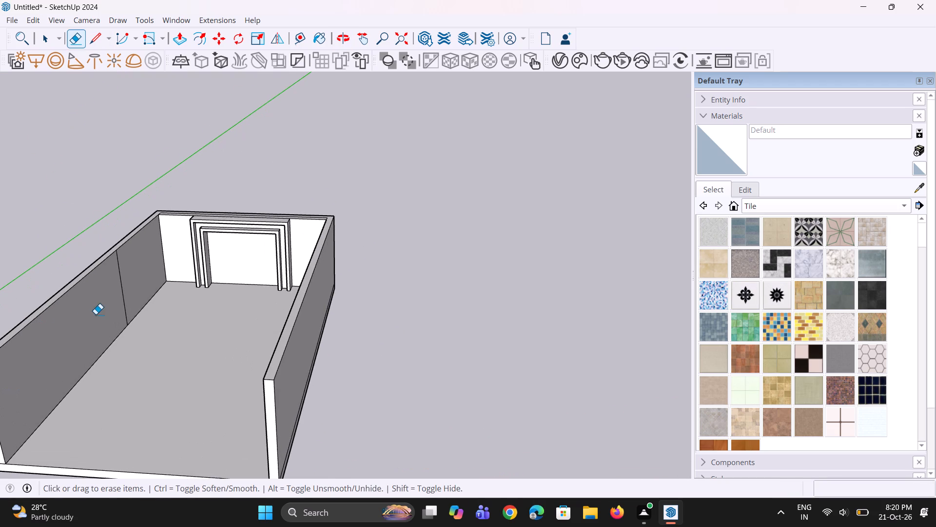
key("space")
key("space")
left_click(121, 297)
left_click(129, 295)
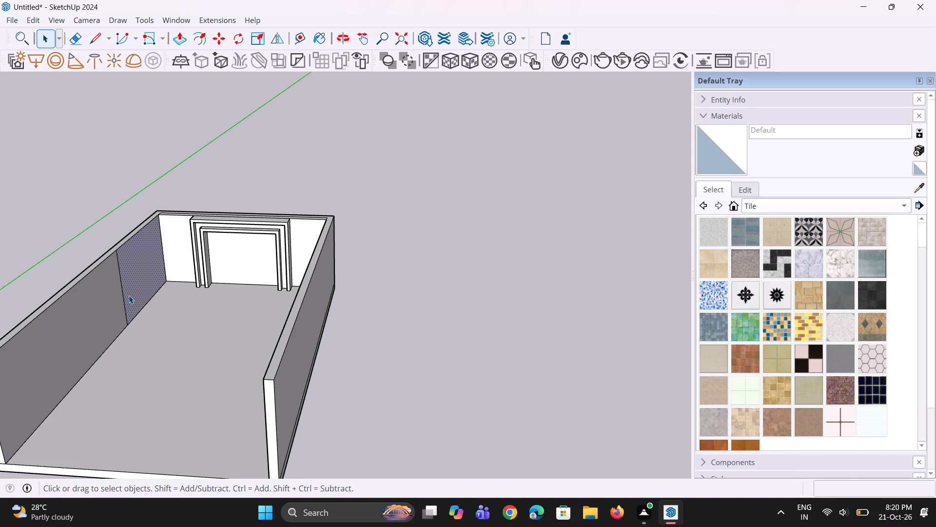
key("m")
left_click(129, 327)
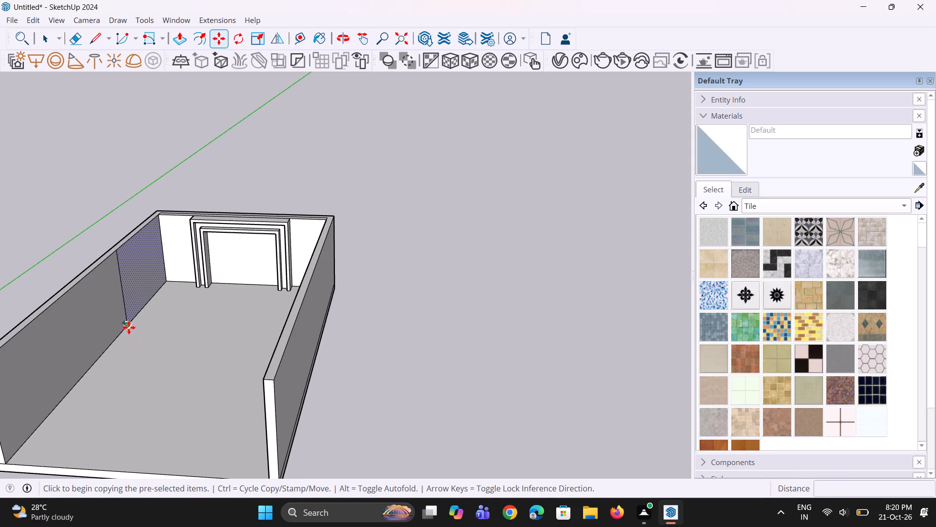
scroll(31, 437, "down", 3)
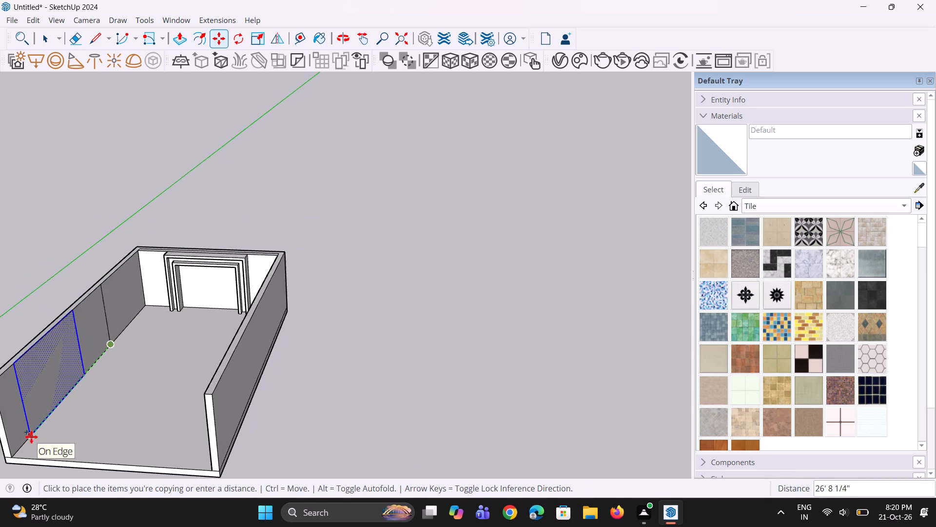
scroll(31, 437, "down", 2)
left_click(13, 453)
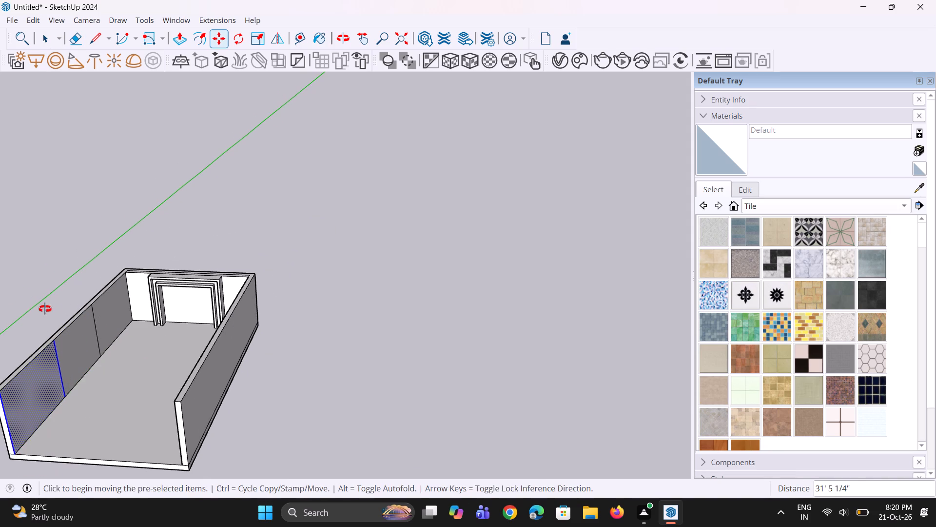
Undo the last copy of the rear panel face on the left wall.
middle_click_drag(44, 309, 74, 301)
key("space")
key("space")
left_click(73, 278)
middle_click_drag(110, 273, 131, 262)
scroll(127, 305, "down", 2)
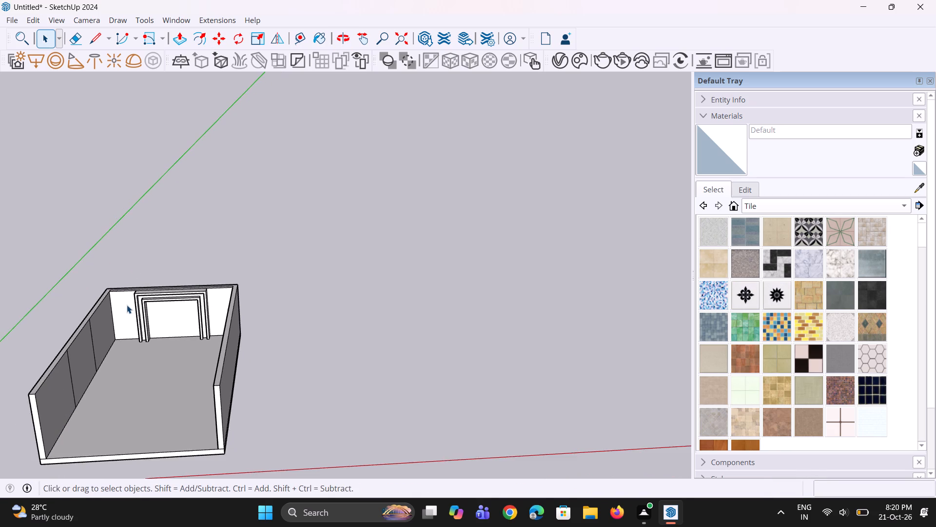
key("ctrl+z")
Examine the divider lines on both side walls from several viewing angles.
middle_click_drag(171, 357, 29, 335)
scroll(96, 271, "up", 5)
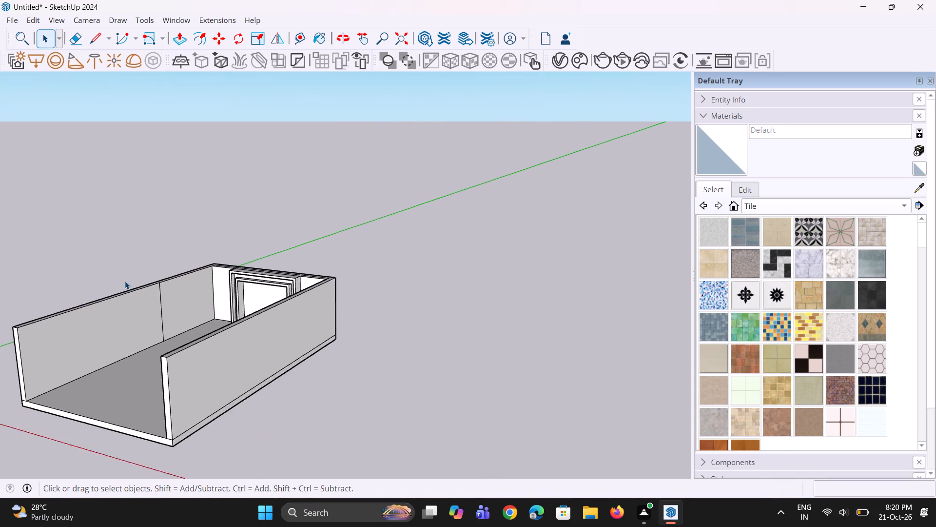
scroll(125, 281, "up", 2)
middle_click_drag(204, 304, 374, 320)
scroll(164, 313, "down", 4)
middle_click_drag(94, 258, 173, 211)
scroll(238, 301, "down", 5)
middle_click_drag(429, 330, 291, 348)
scroll(183, 270, "up", 2)
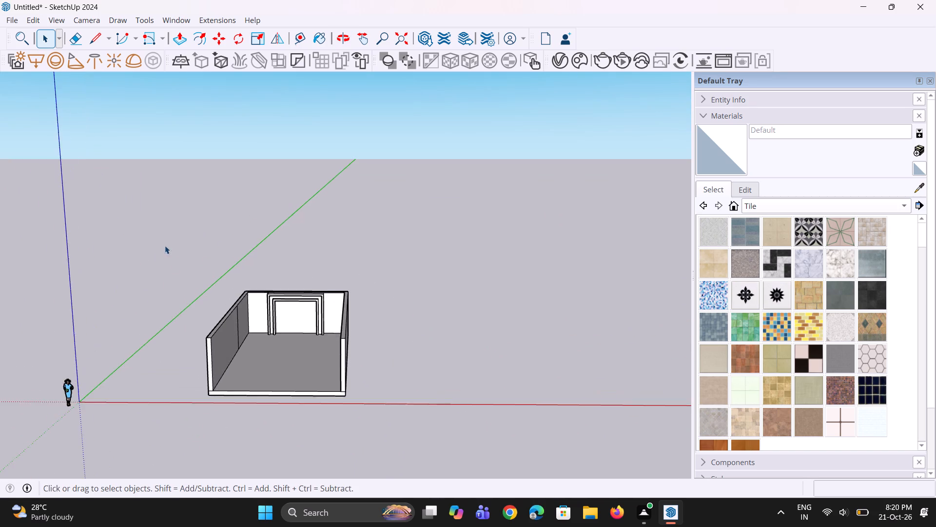
scroll(165, 245, "up", 4)
middle_click_drag(176, 235, 192, 223)
scroll(191, 277, "down", 5)
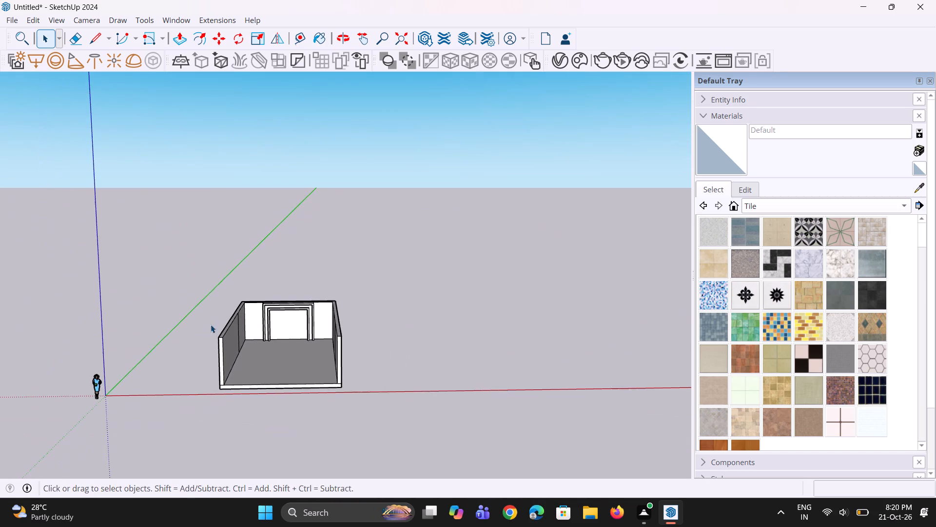
middle_click_drag(215, 325, 218, 346)
scroll(242, 325, "up", 3)
scroll(245, 323, "down", 5)
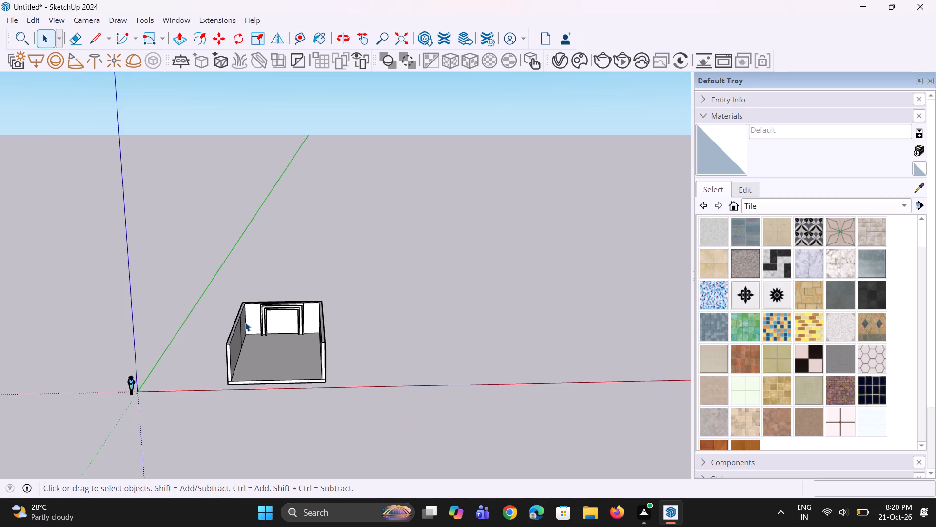
middle_click_drag(250, 337, 200, 363)
middle_click_drag(304, 272, 435, 237)
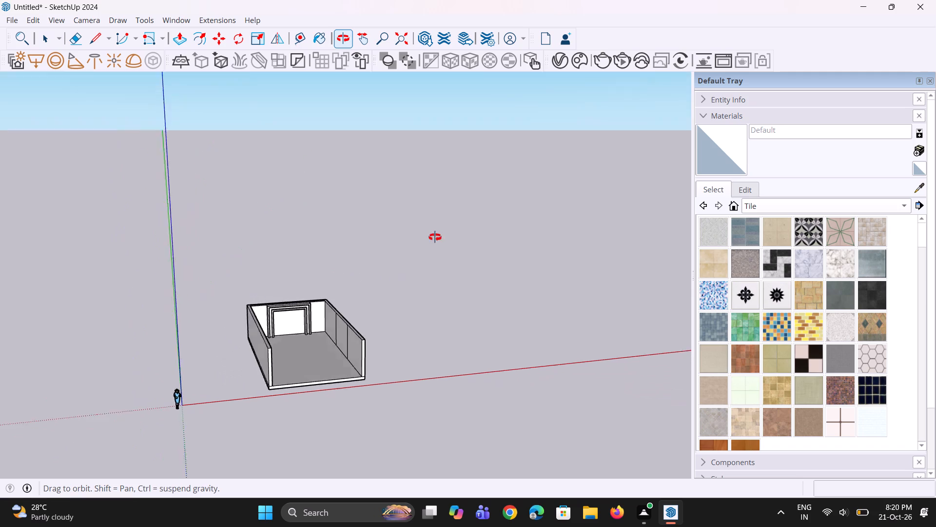
middle_click_drag(435, 237, 488, 188)
scroll(340, 449, "down", 9)
middle_click_drag(492, 384, 242, 447)
scroll(364, 320, "up", 9)
middle_click_drag(468, 365, 552, 375)
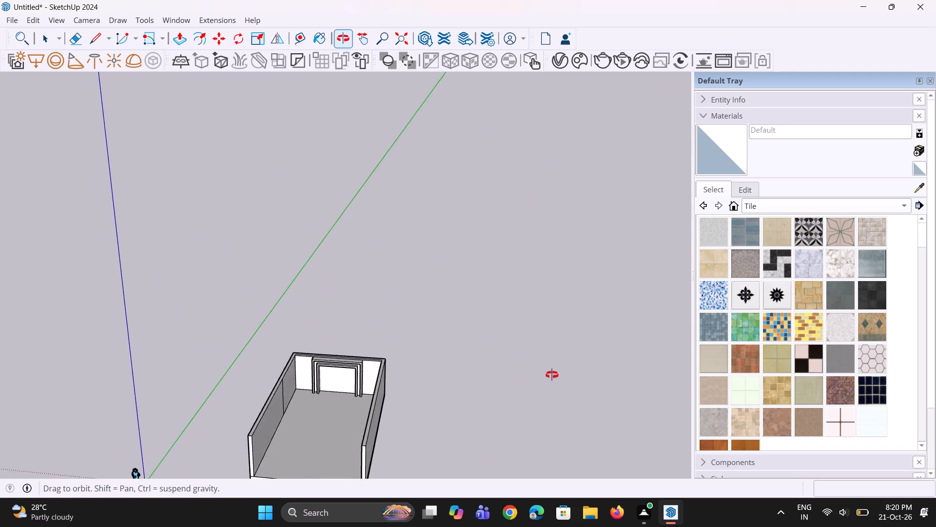
middle_click_drag(552, 375, 558, 367)
scroll(422, 313, "down", 5)
scroll(317, 359, "up", 8)
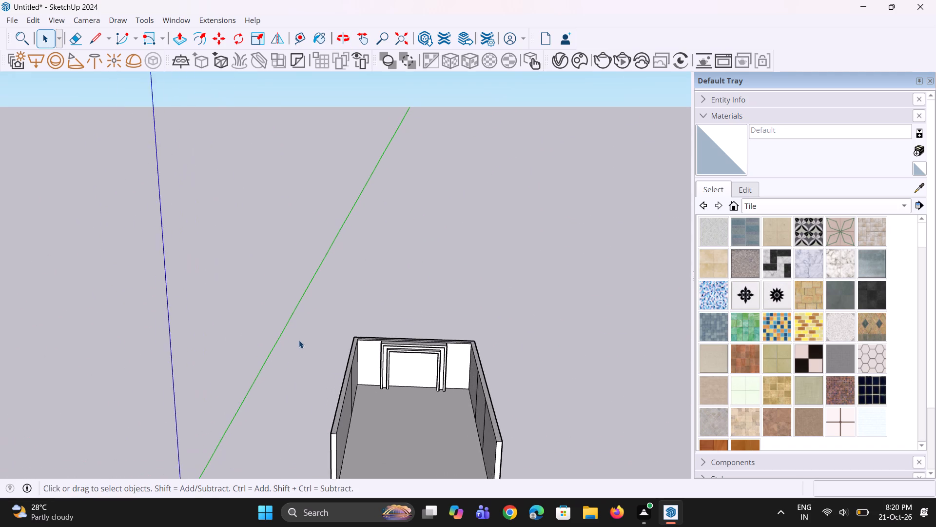
scroll(299, 339, "down", 5)
middle_click_drag(309, 326, 336, 299)
scroll(297, 312, "down", 6)
middle_click_drag(534, 380, 479, 439)
scroll(370, 378, "up", 7)
scroll(245, 320, "up", 4)
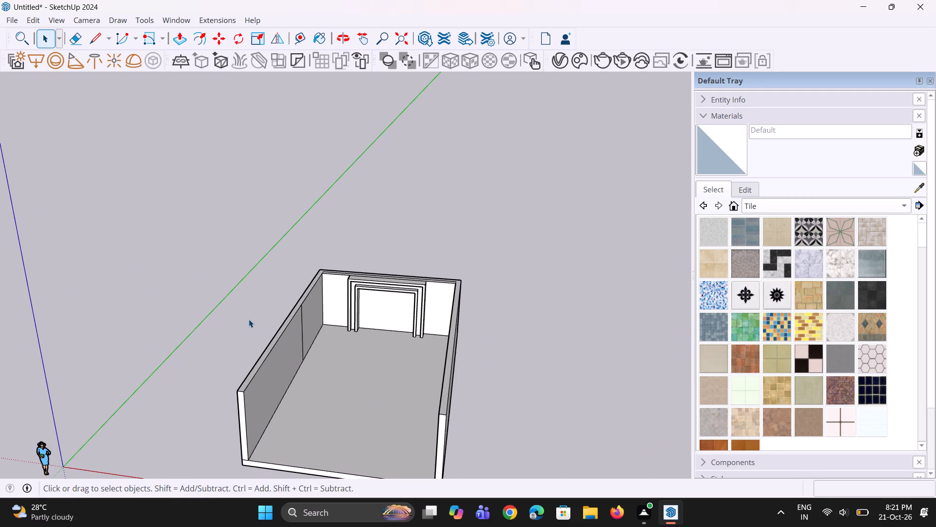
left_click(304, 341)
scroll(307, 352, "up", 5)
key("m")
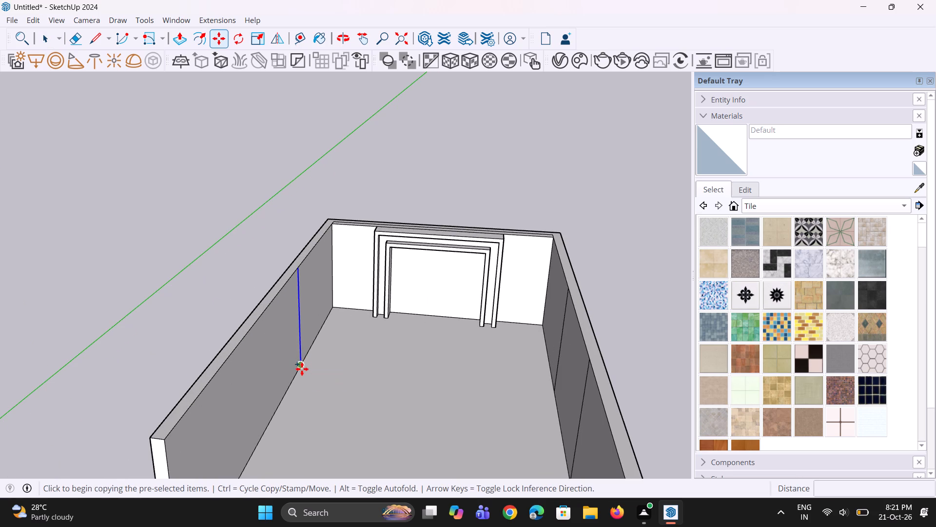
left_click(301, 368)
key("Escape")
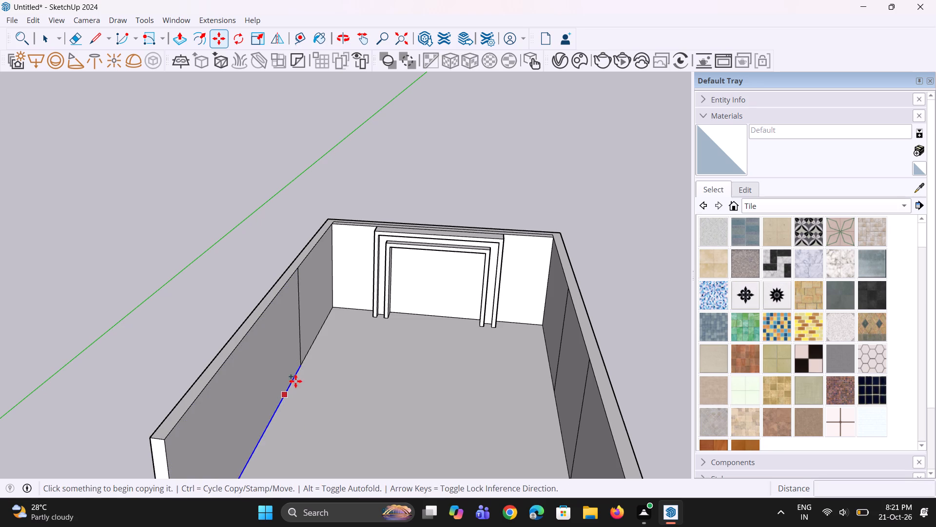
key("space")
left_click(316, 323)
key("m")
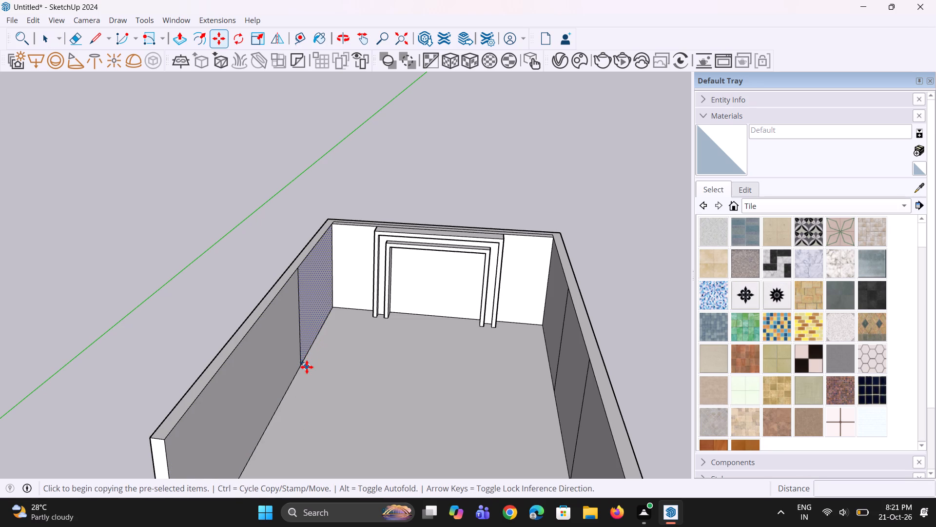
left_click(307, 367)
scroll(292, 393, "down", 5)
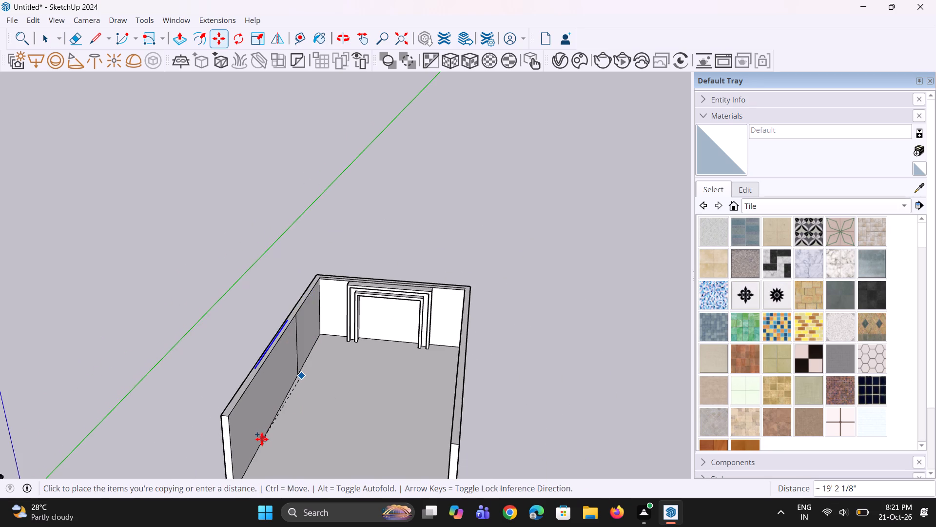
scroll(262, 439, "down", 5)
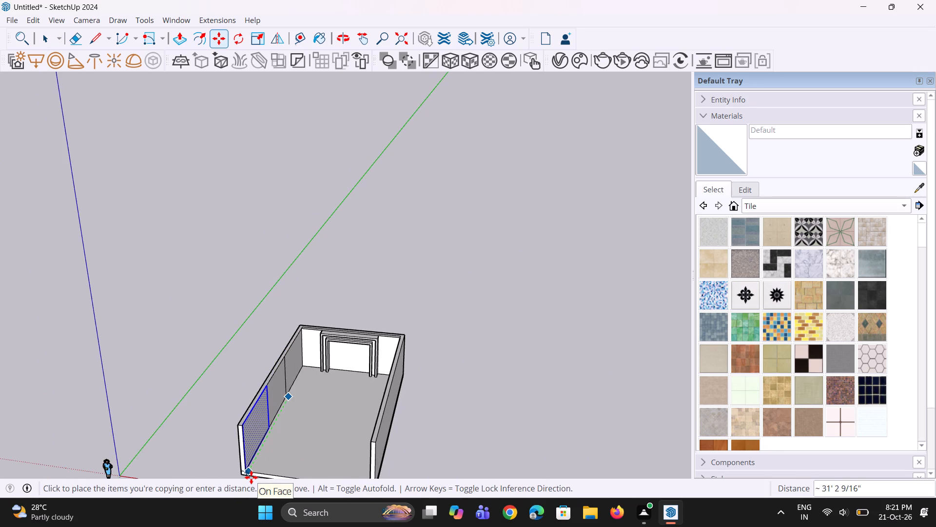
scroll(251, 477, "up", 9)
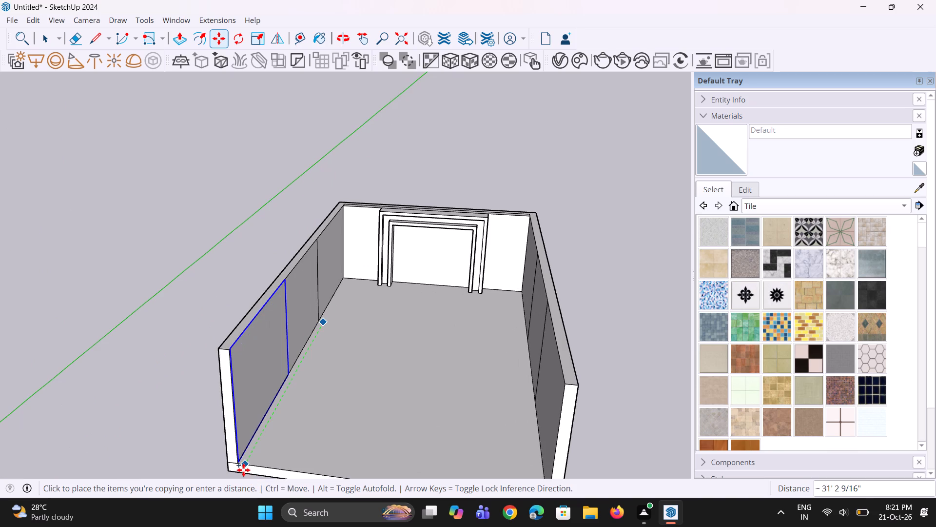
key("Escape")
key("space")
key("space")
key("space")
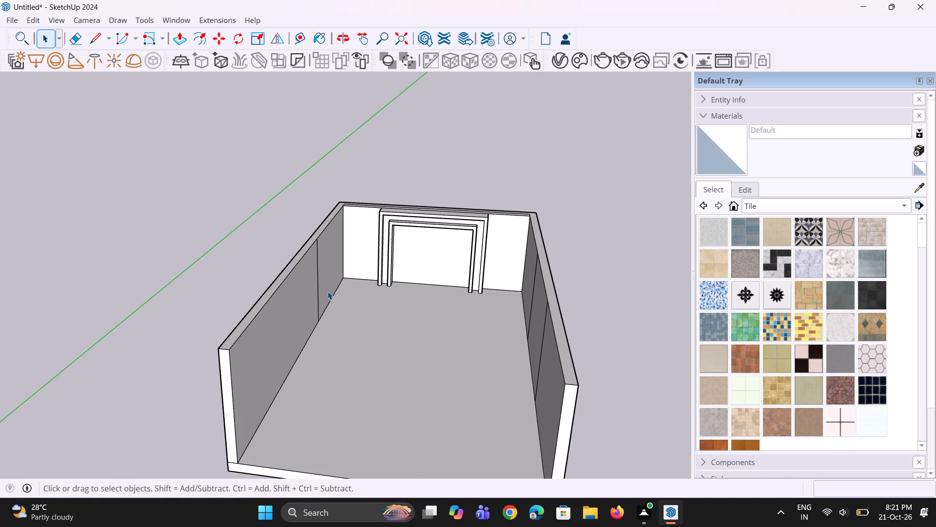
Copy the left wall's rear panel face from its divider's base along the floor line to the wall's open front end.
left_click(325, 277)
key("m")
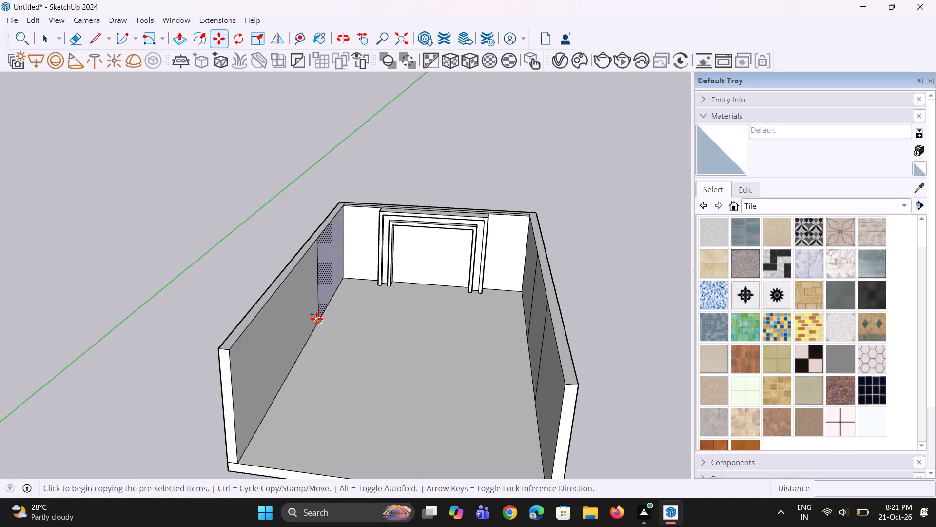
left_click(316, 322)
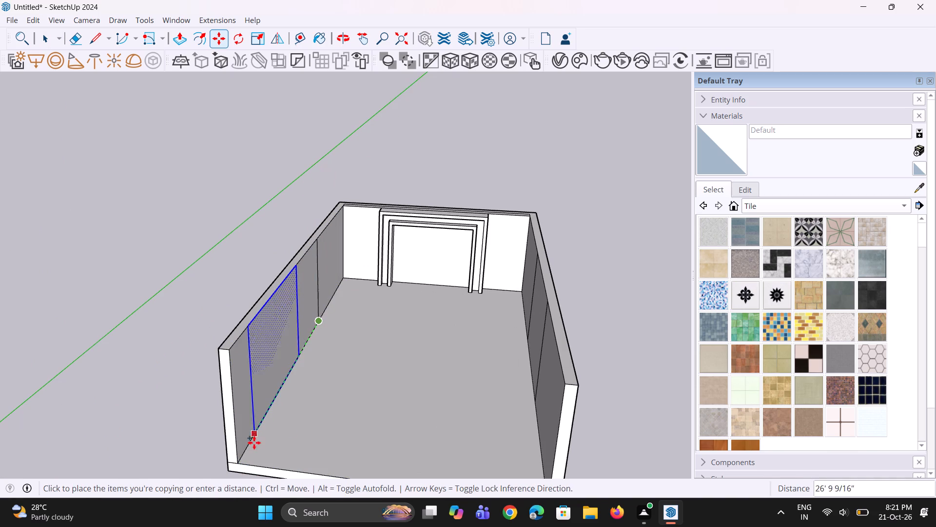
left_click(238, 466)
key("space")
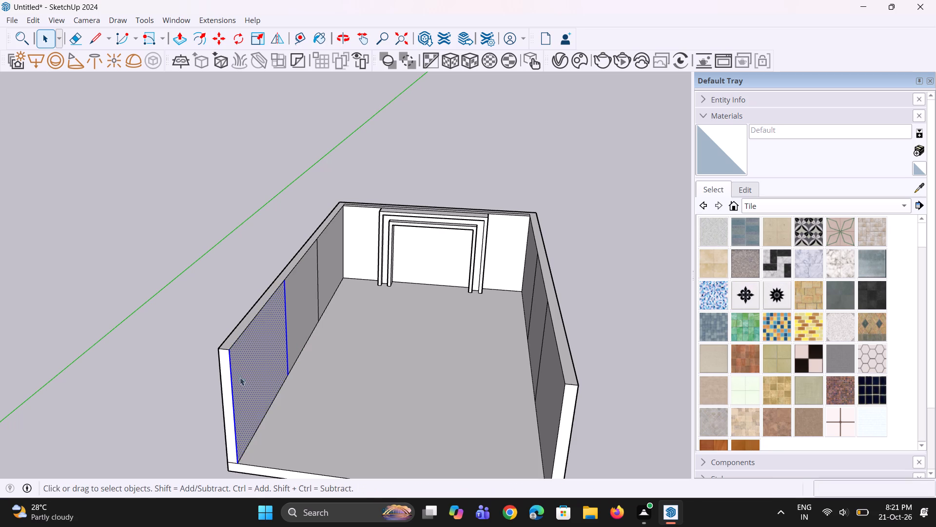
key("space")
key("space")
left_click(184, 312)
Examine the panel divisions on the left wall and compare them with the right wall's.
middle_click_drag(325, 325, 95, 294)
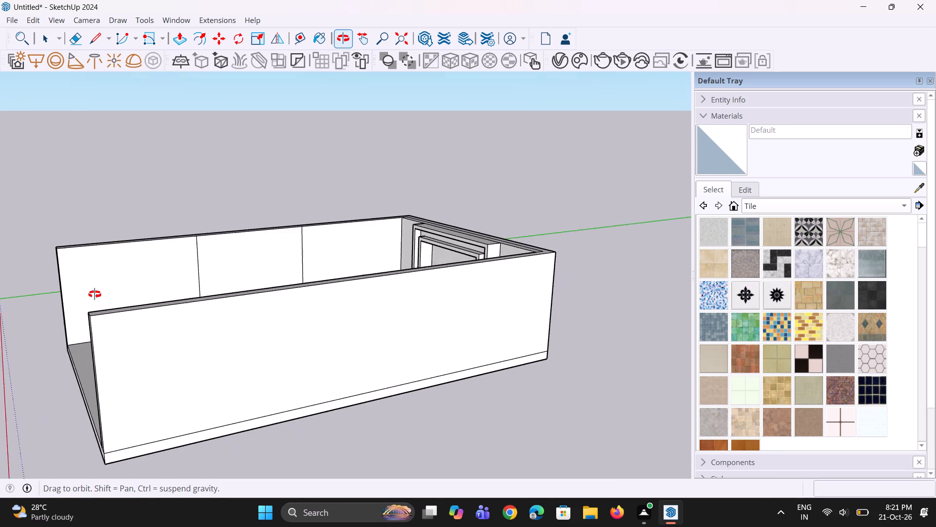
middle_click_drag(95, 294, 275, 325)
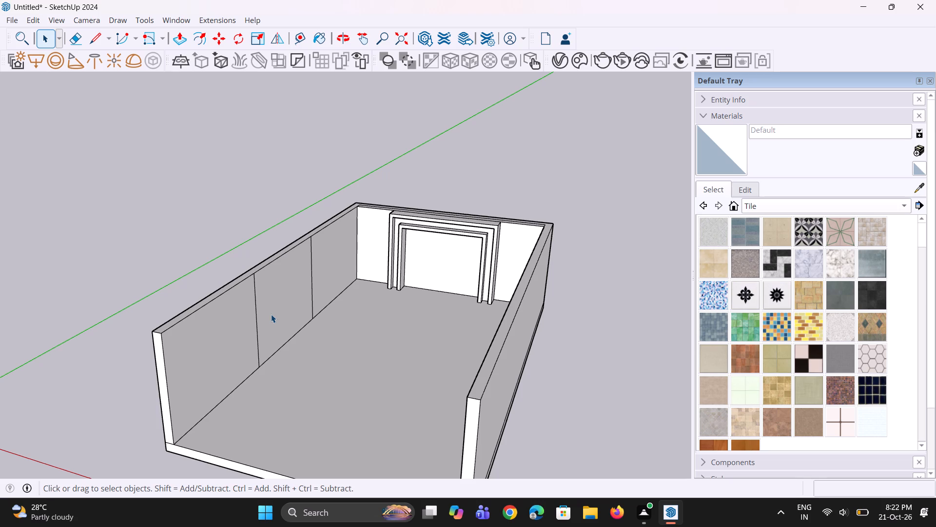
scroll(253, 271, "down", 5)
middle_click_drag(273, 351, 346, 365)
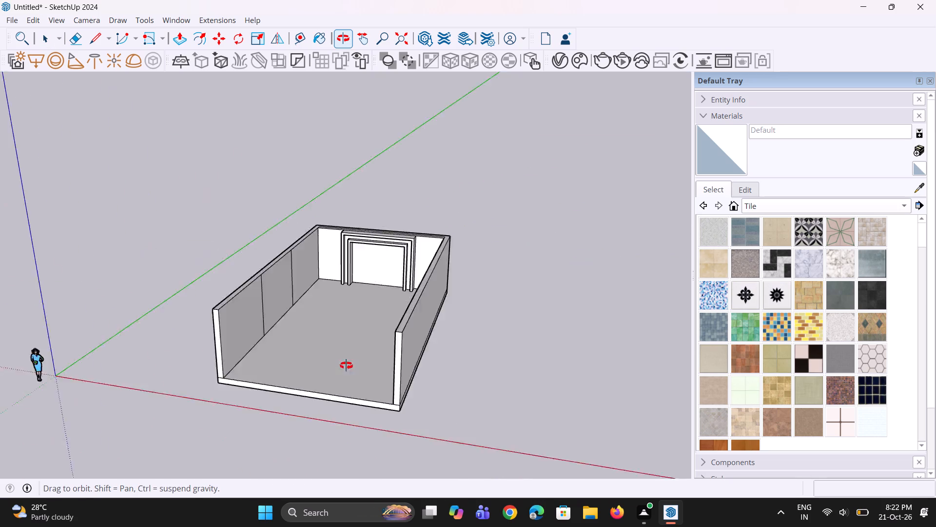
middle_click_drag(346, 365, 347, 340)
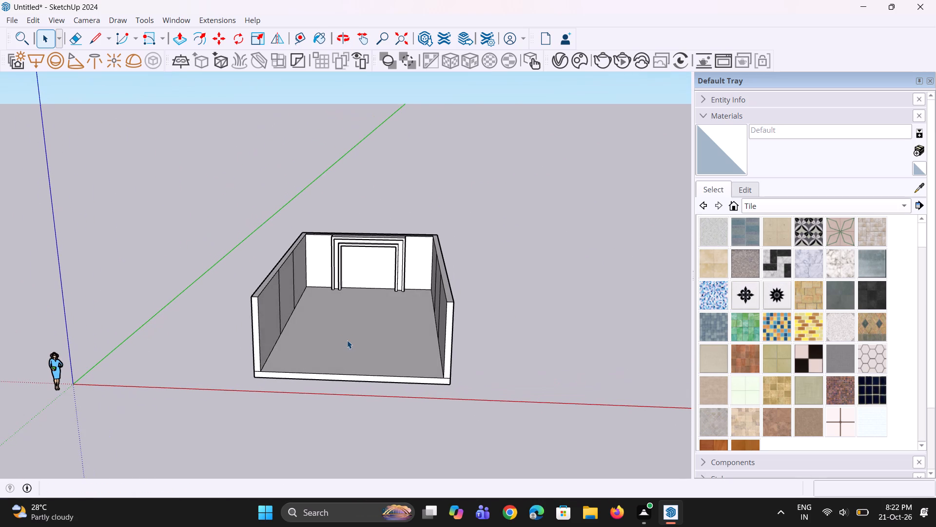
scroll(330, 293, "up", 2)
scroll(286, 301, "down", 2)
middle_click_drag(283, 308, 273, 310)
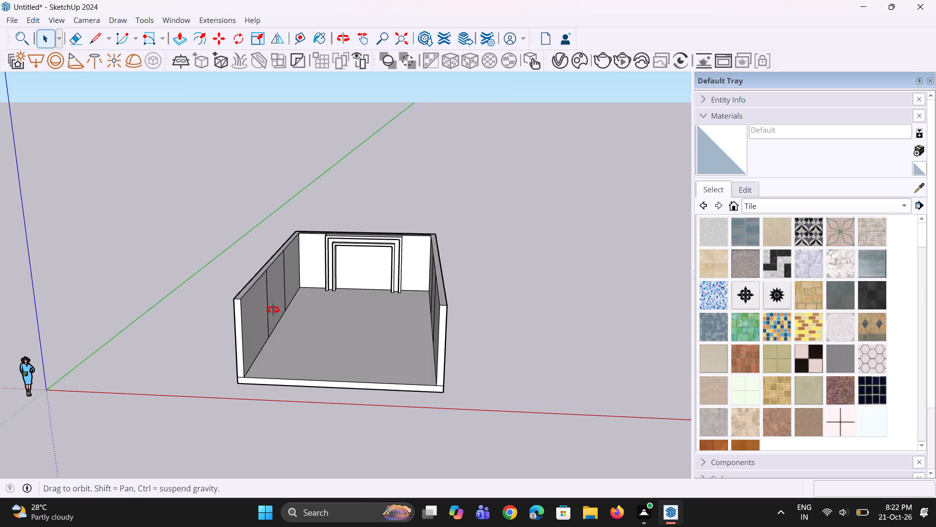
middle_click_drag(273, 310, 214, 325)
scroll(220, 330, "up", 3)
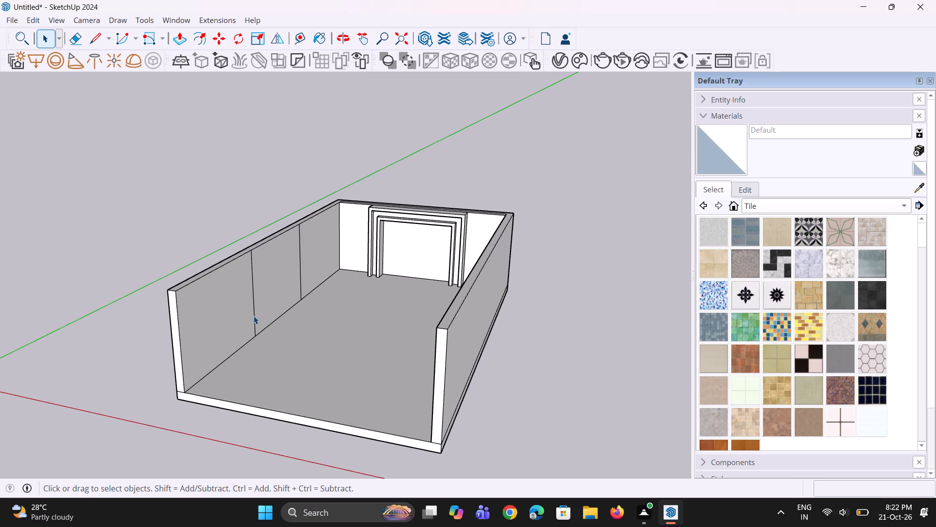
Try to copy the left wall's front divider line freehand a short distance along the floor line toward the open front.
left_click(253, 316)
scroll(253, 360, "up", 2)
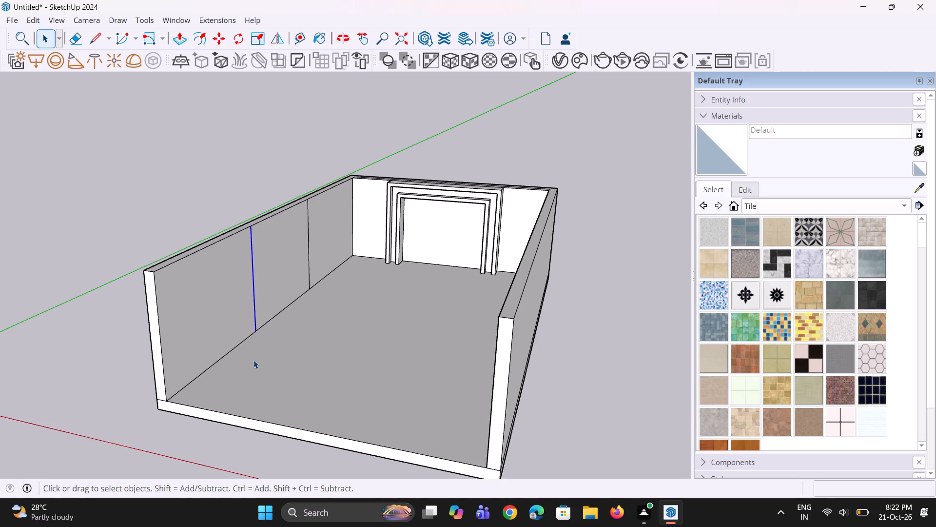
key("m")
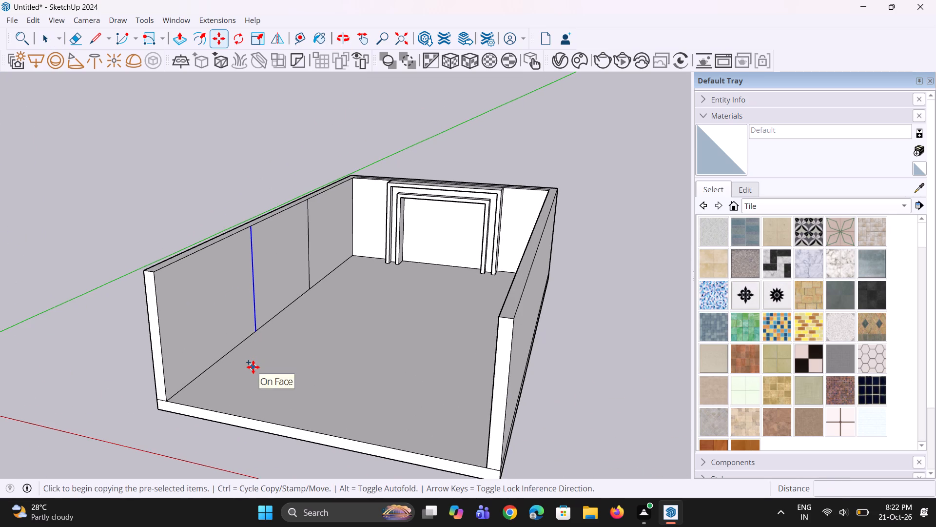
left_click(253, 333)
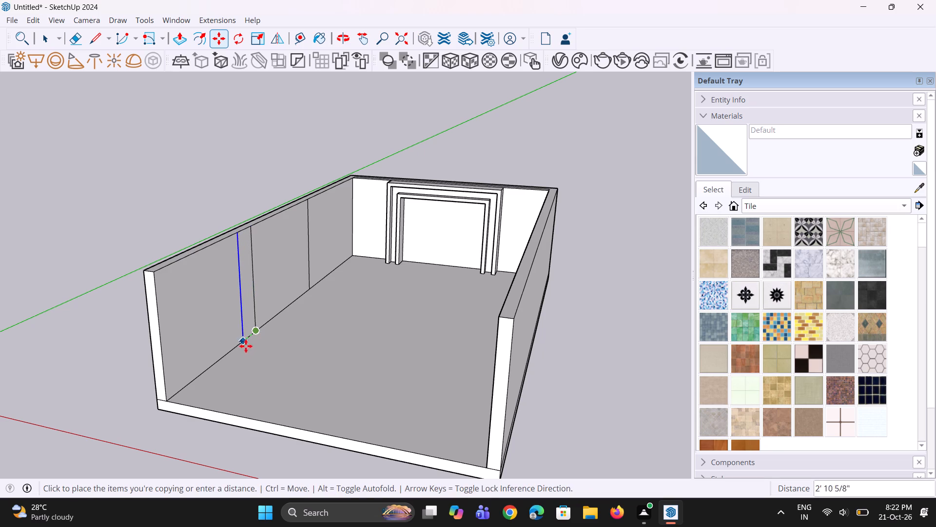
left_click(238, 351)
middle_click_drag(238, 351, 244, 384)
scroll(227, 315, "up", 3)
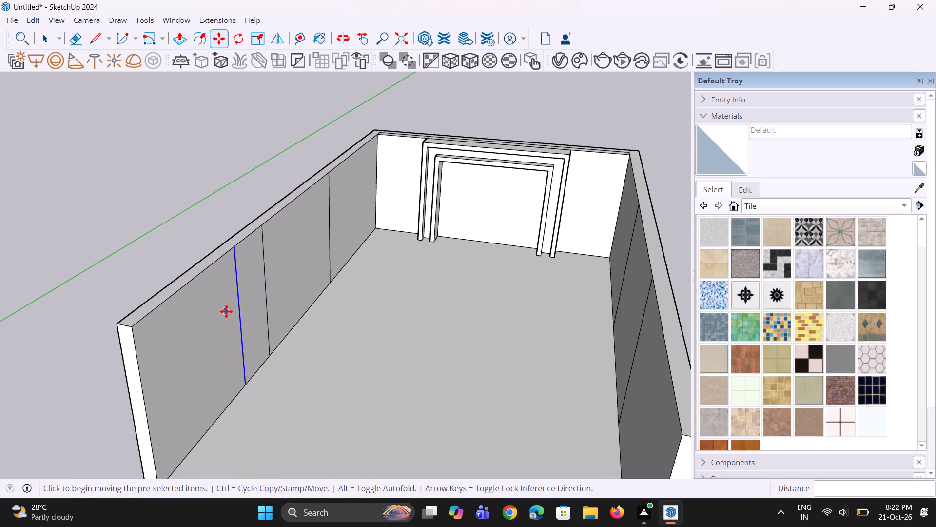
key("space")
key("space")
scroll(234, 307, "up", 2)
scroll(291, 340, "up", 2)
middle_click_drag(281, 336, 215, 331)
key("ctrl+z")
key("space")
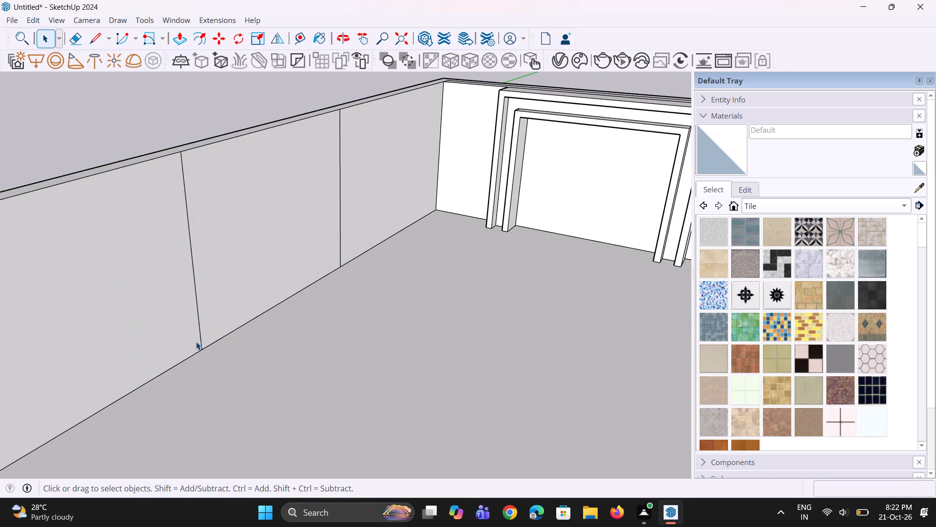
Copy the left wall's front divider line 4' along the floor line toward the open front.
left_click(200, 334)
key("m")
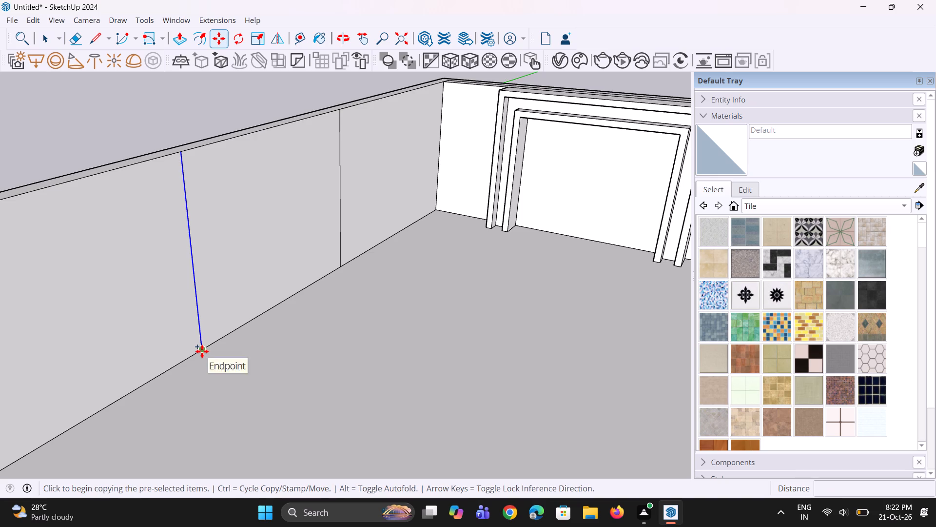
left_click(202, 351)
type("4'")
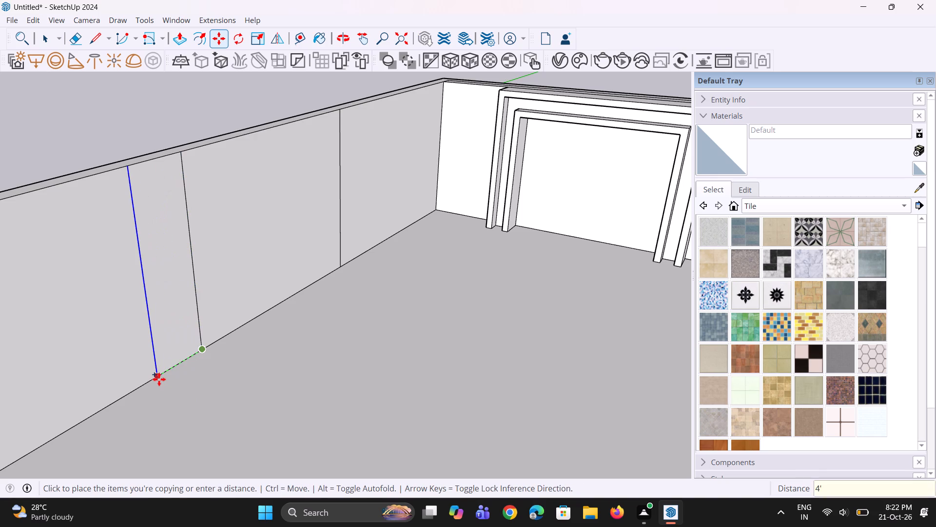
key("Return")
middle_click_drag(179, 375, 206, 377)
key("space")
key("space")
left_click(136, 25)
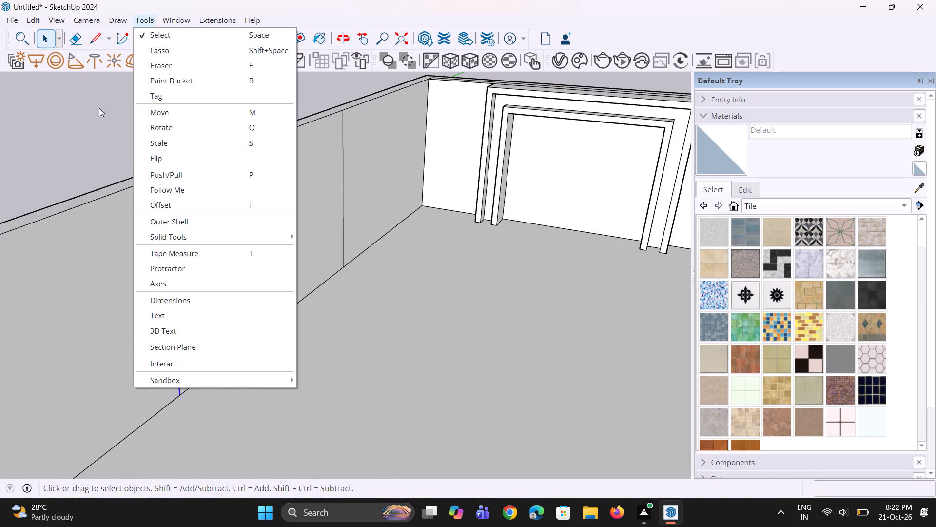
Pull the back wall's two plain panels on either side of the stepped frames forward 1'.
left_click(88, 138)
scroll(112, 189, "down", 5)
scroll(185, 185, "up", 1)
middle_click_drag(207, 186, 215, 189)
scroll(287, 259, "down", 6)
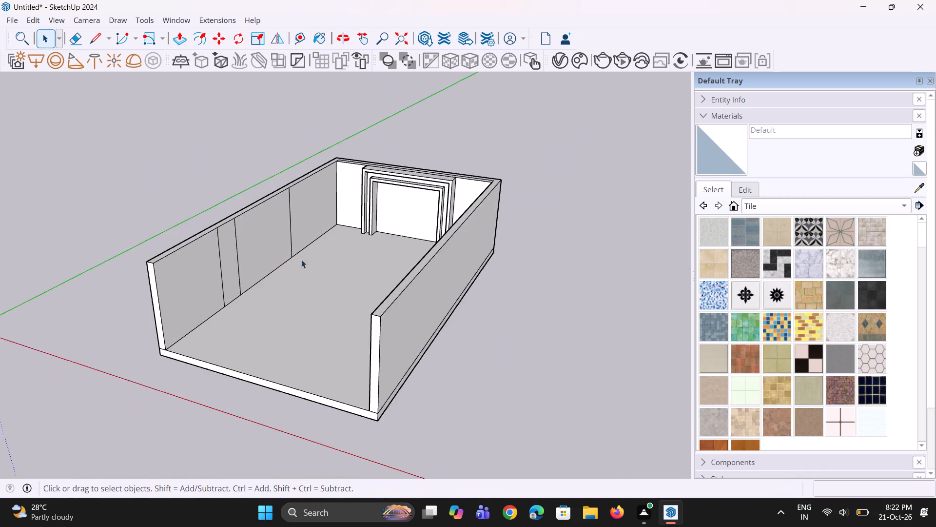
middle_click_drag(358, 243, 493, 243)
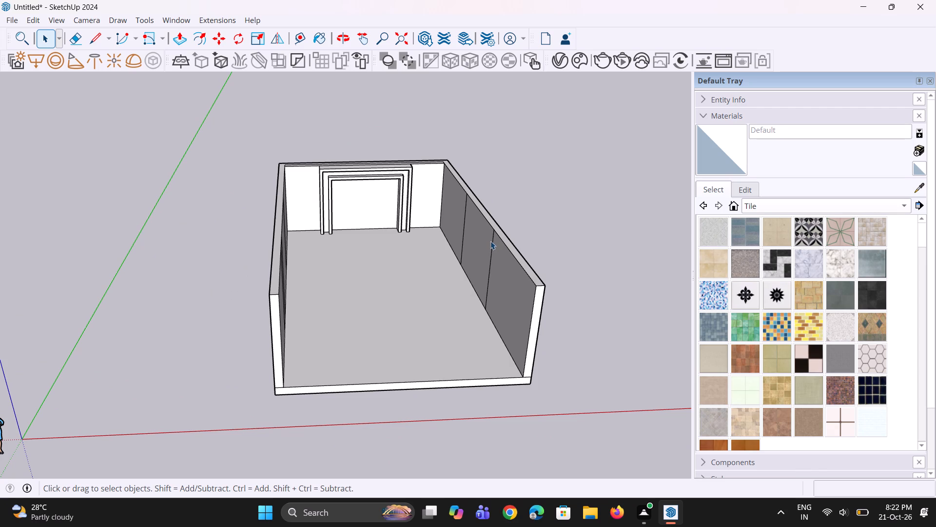
scroll(488, 236, "up", 4)
key("p")
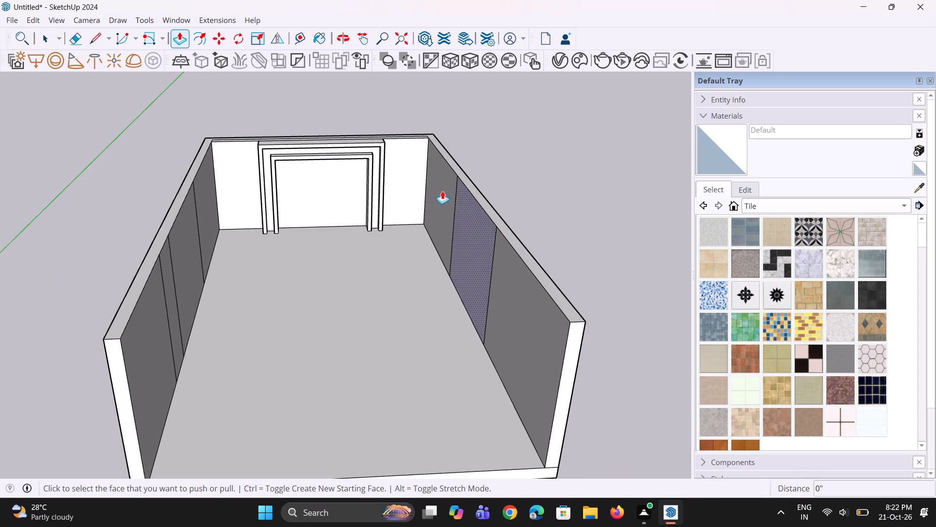
left_click(406, 171)
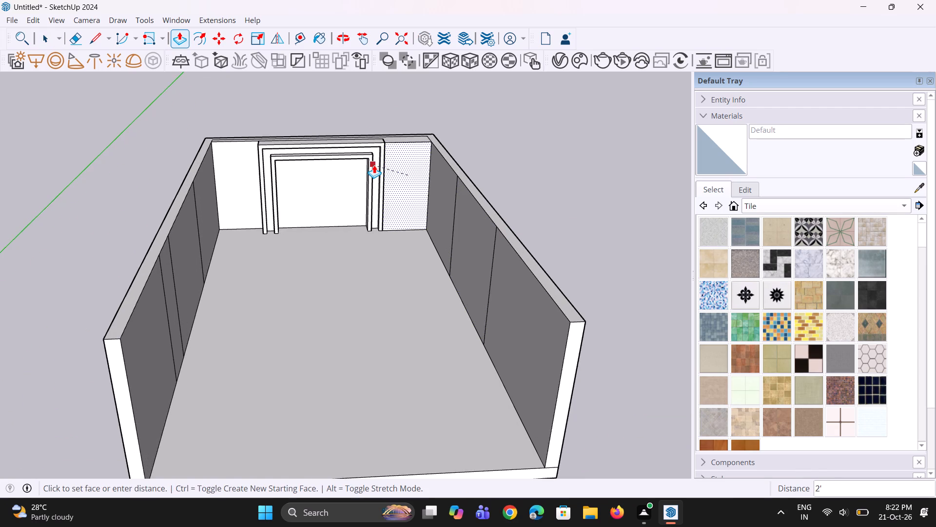
scroll(382, 160, "up", 9)
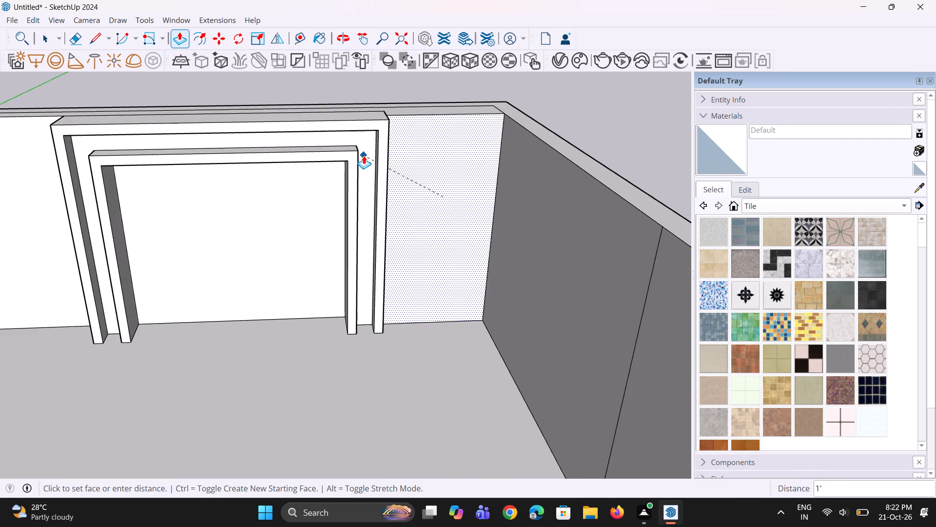
left_click(363, 156)
scroll(363, 192, "down", 4)
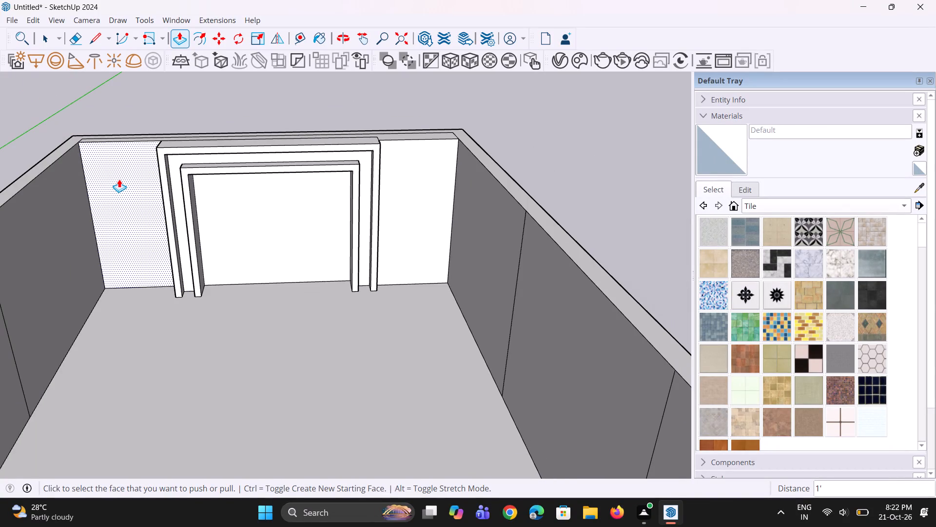
double_click(119, 179)
Draw a horizontal base line and a vertical right side about 5' 1" high on the back wall's left panel.
middle_click_drag(172, 200, 116, 193)
scroll(116, 193, "down", 7)
middle_click_drag(159, 218, 175, 187)
scroll(92, 267, "up", 9)
middle_click_drag(147, 216, 168, 241)
middle_click_drag(173, 254, 174, 255)
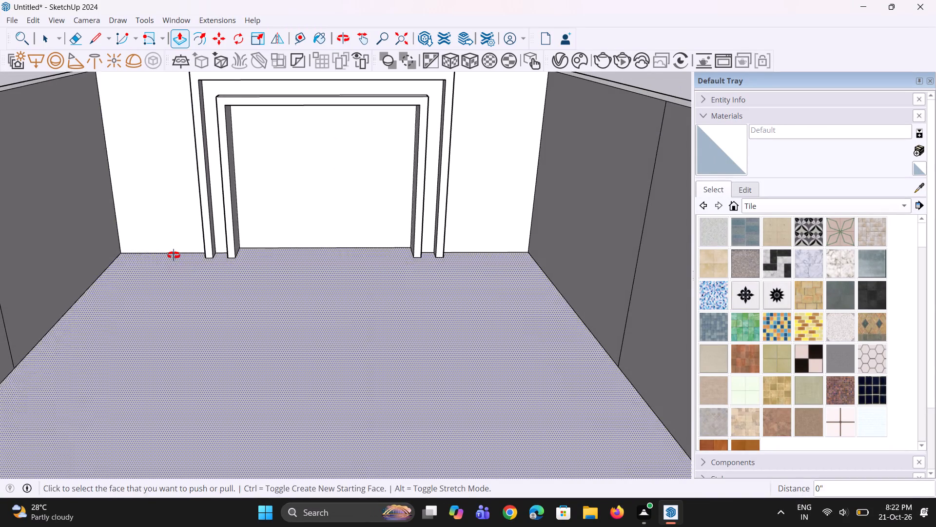
middle_click_drag(174, 255, 195, 265)
scroll(194, 261, "down", 5)
middle_click_drag(183, 255, 177, 238)
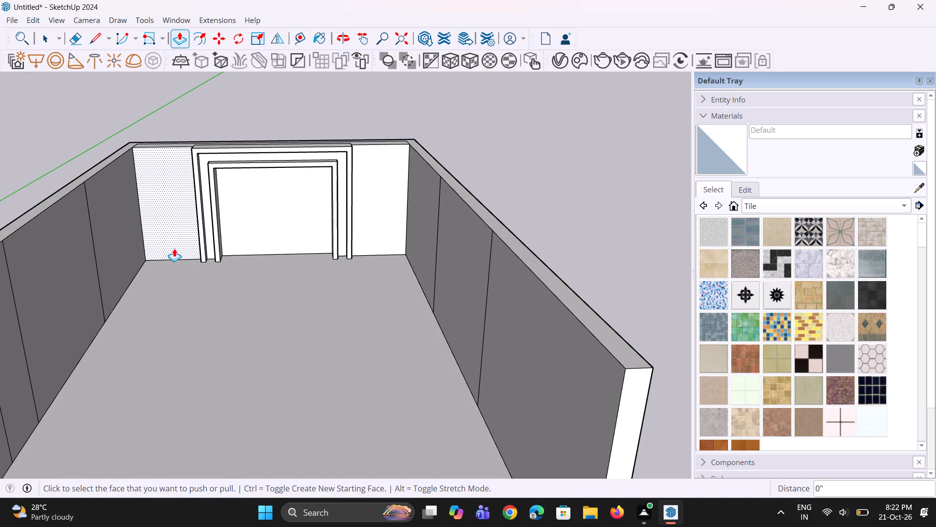
scroll(169, 250, "up", 3)
key("space")
type("l")
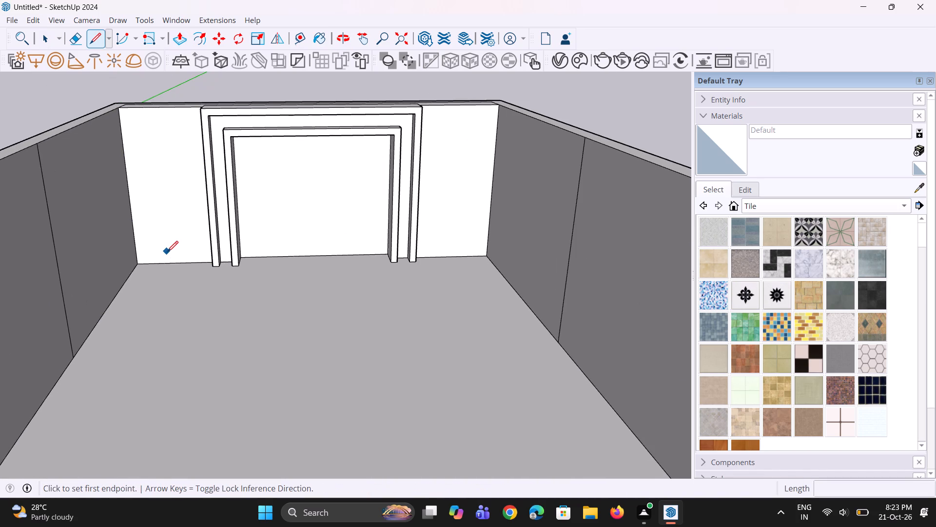
scroll(163, 257, "up", 2)
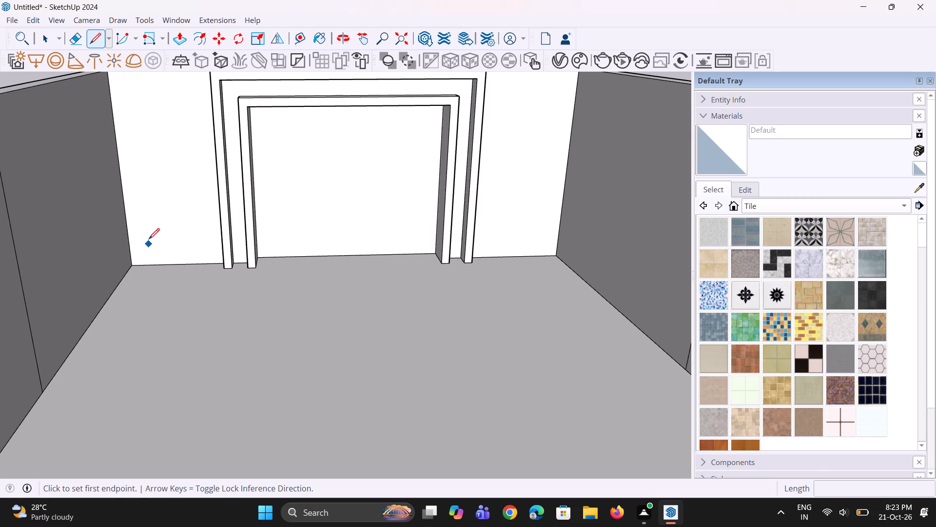
left_click(149, 238)
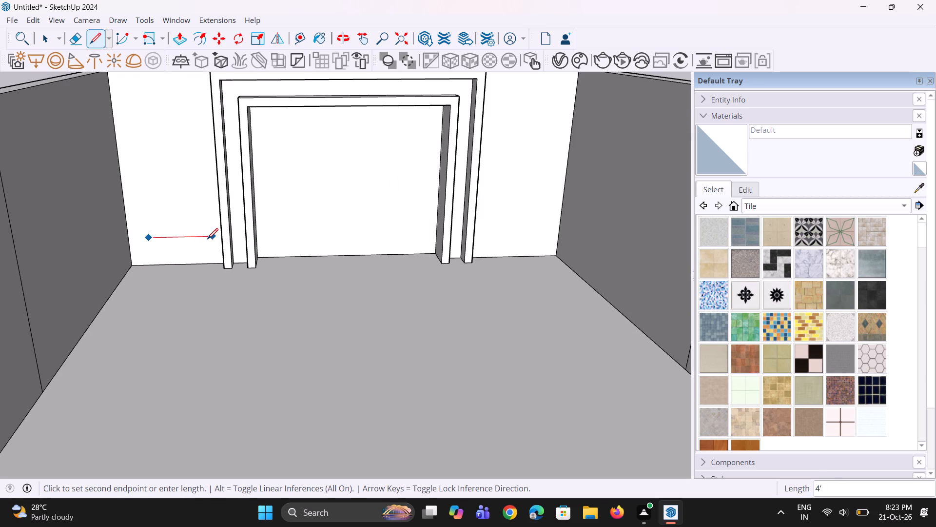
left_click(204, 238)
scroll(197, 174, "down", 5)
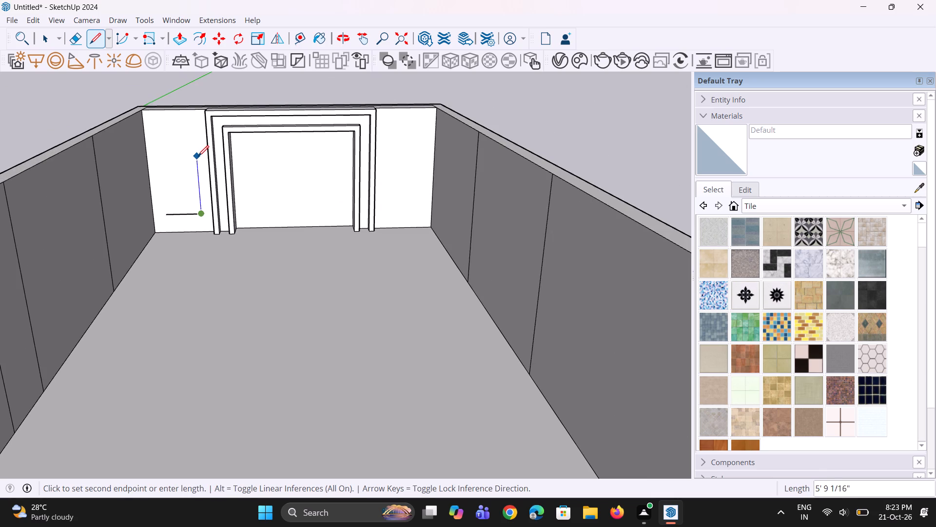
left_click(197, 163)
key("space")
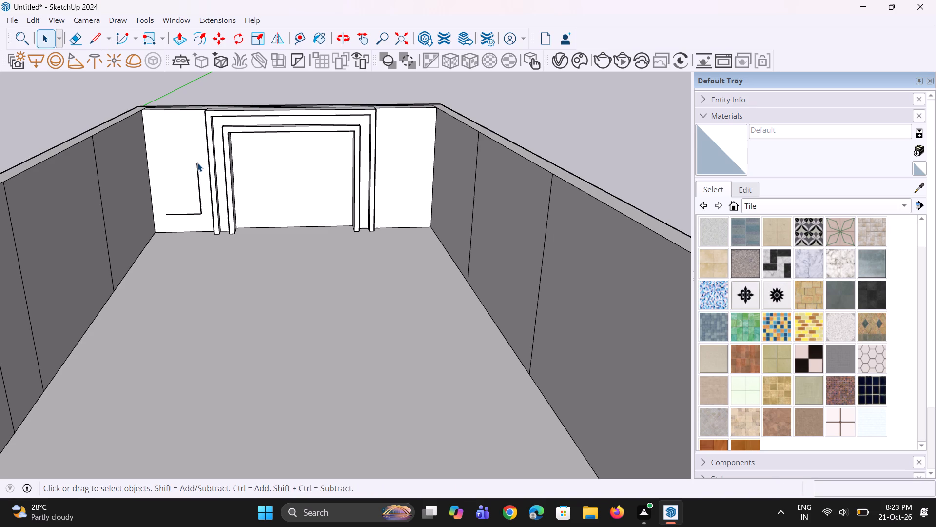
Draw the outline's left side about 5' 1" up from the base line's open end, level with the right side's top.
key("l")
left_click(165, 213)
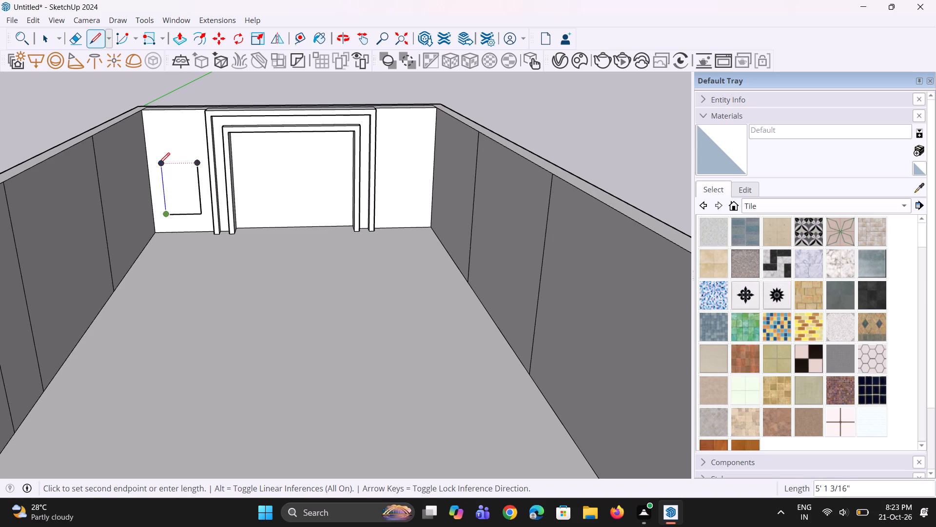
left_click(159, 163)
scroll(159, 163, "up", 6)
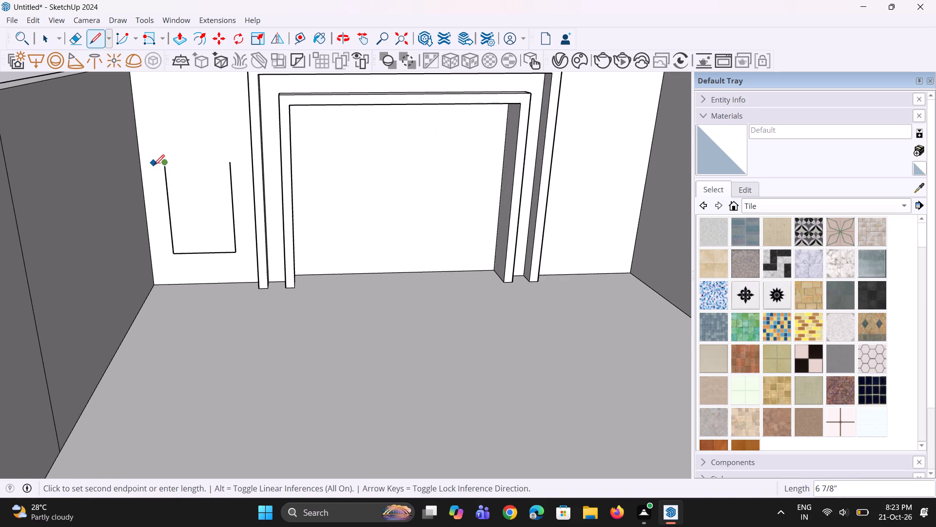
scroll(154, 165, "up", 2)
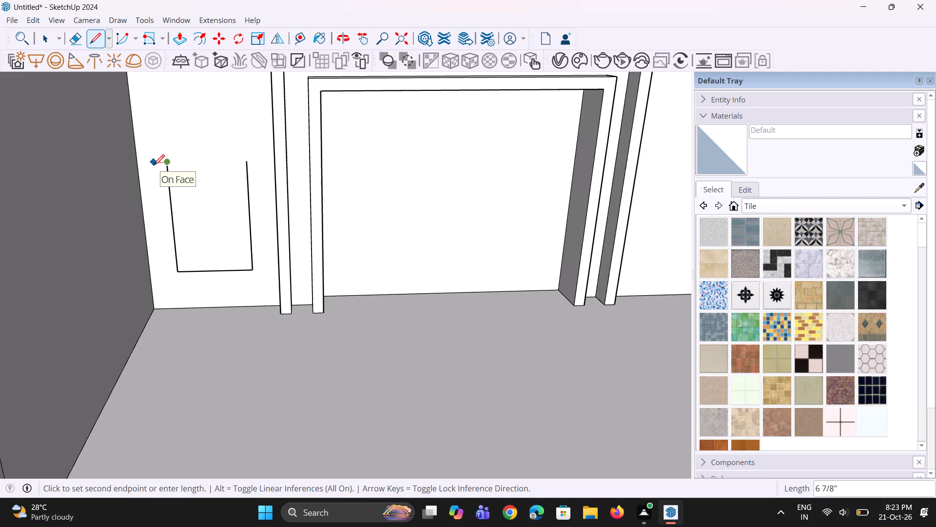
scroll(151, 166, "up", 2)
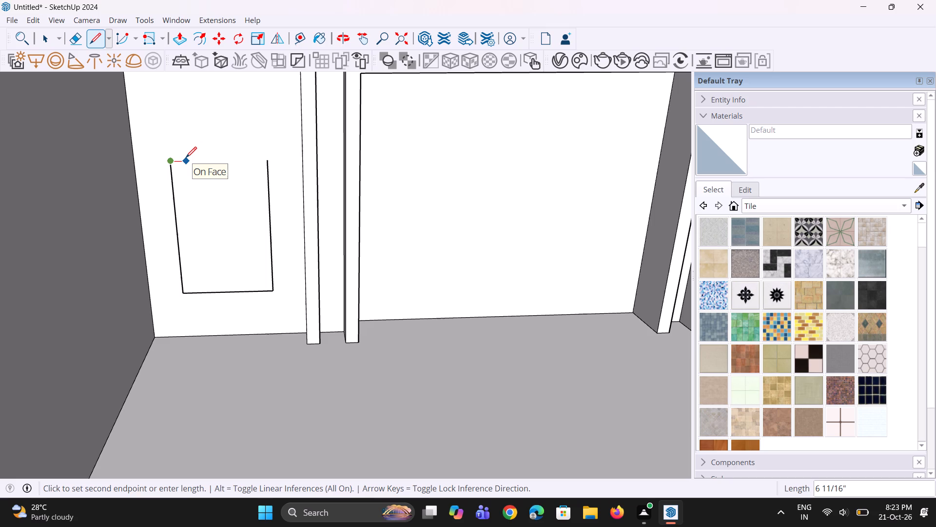
scroll(186, 158, "down", 7)
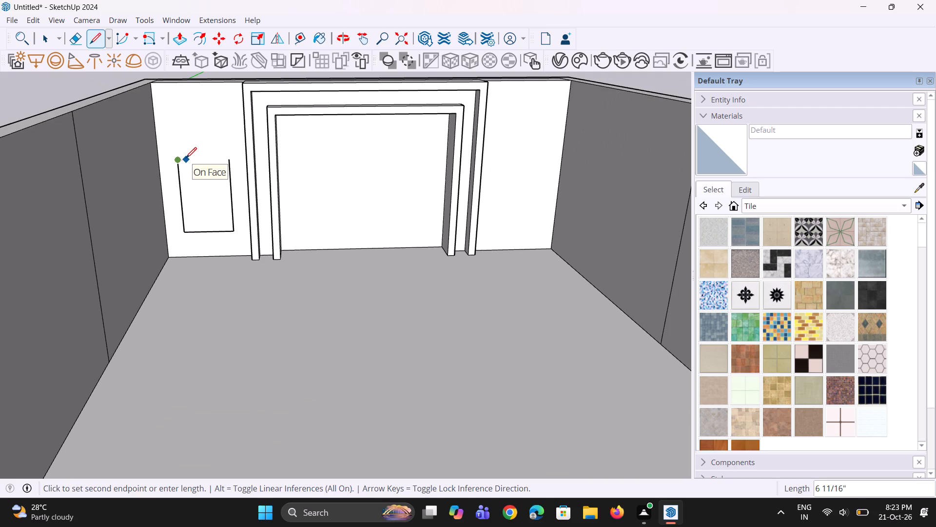
key("Escape")
key("grave")
Close the outline's top with an arc between the two vertical sides, with a bulge of about 1' 6".
key("a")
scroll(205, 183, "up", 3)
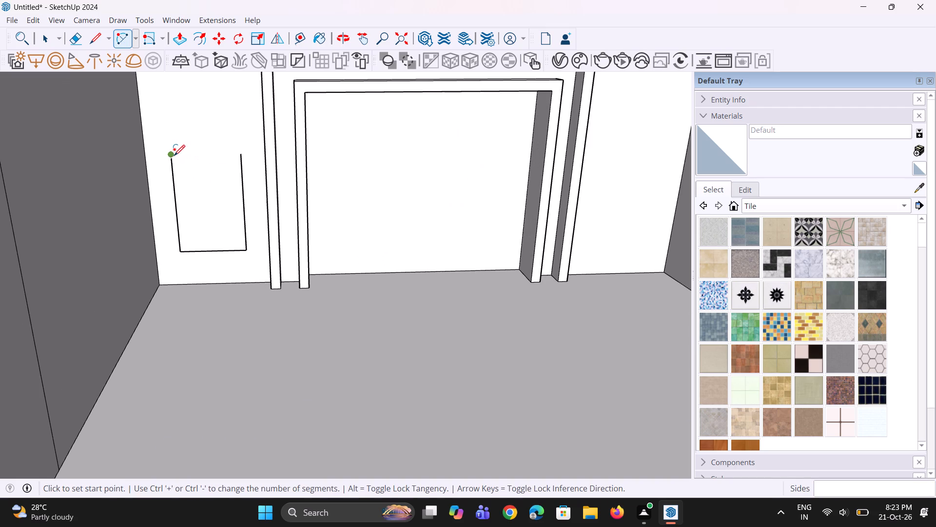
left_click(171, 156)
left_click(240, 155)
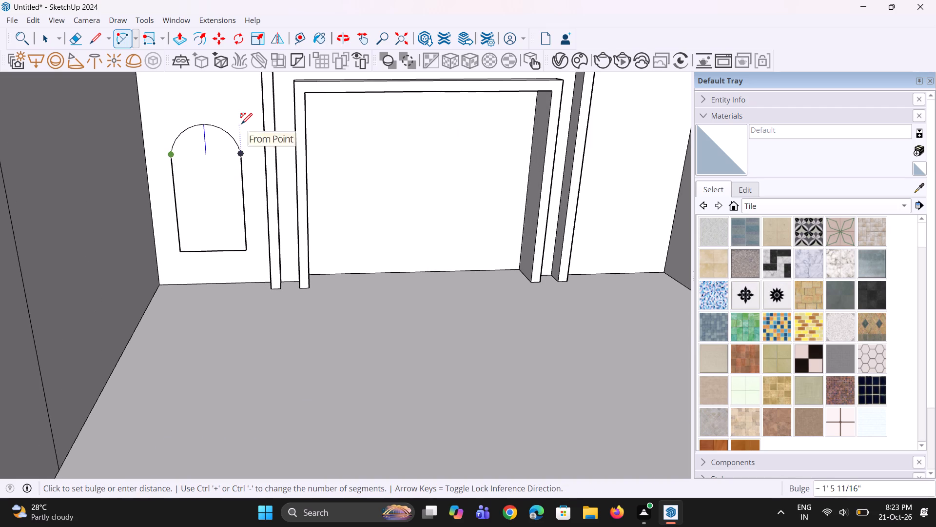
left_click(241, 123)
scroll(193, 226, "down", 6)
middle_click_drag(191, 230, 172, 204)
key("space")
key("space")
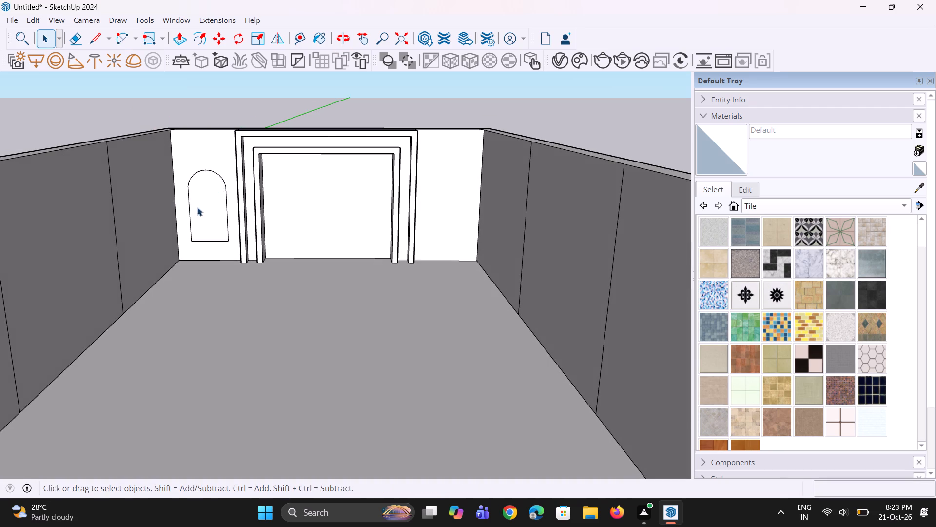
Copy the arched outline horizontally about 21' 8" onto the back wall's right panel.
left_click(217, 217)
key("m")
left_click(217, 218)
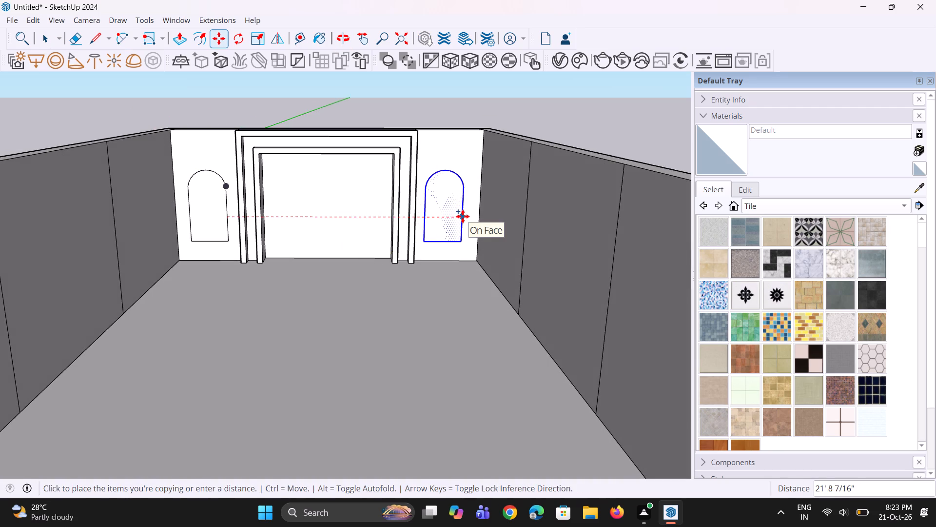
left_click(463, 216)
key("space")
key("space")
left_click(508, 117)
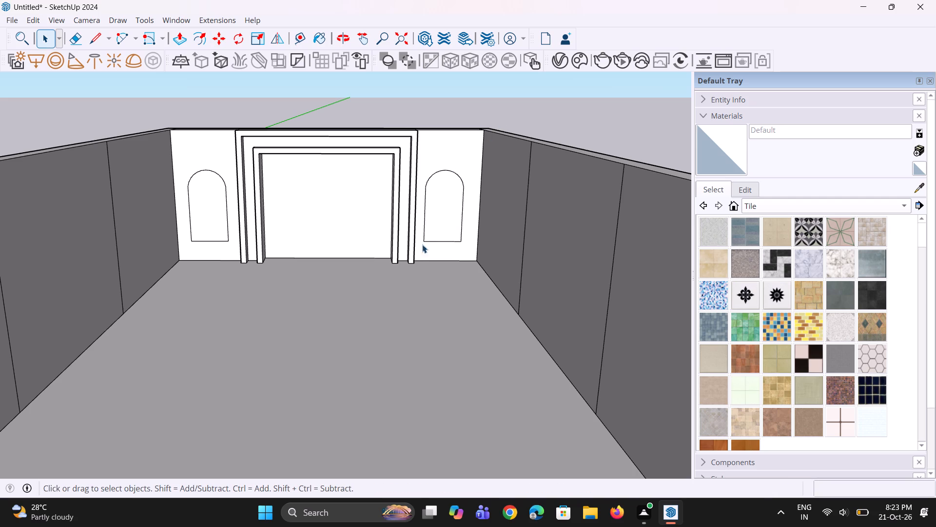
Examine the arched outlines on the back wall and the panel divisions along the left wall.
scroll(394, 263, "down", 5)
scroll(374, 275, "up", 1)
middle_click_drag(371, 275, 355, 272)
scroll(249, 175, "up", 2)
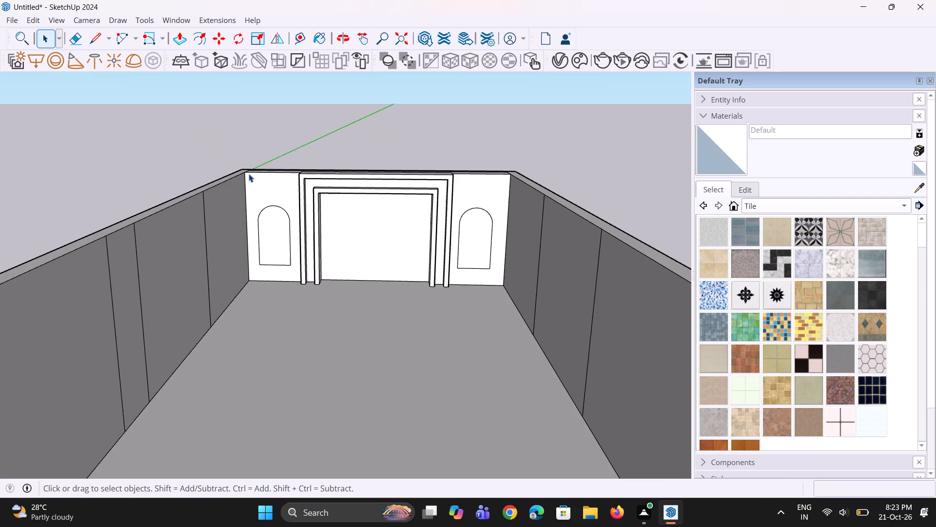
scroll(243, 200, "up", 3)
scroll(191, 242, "down", 4)
middle_click_drag(191, 257, 134, 257)
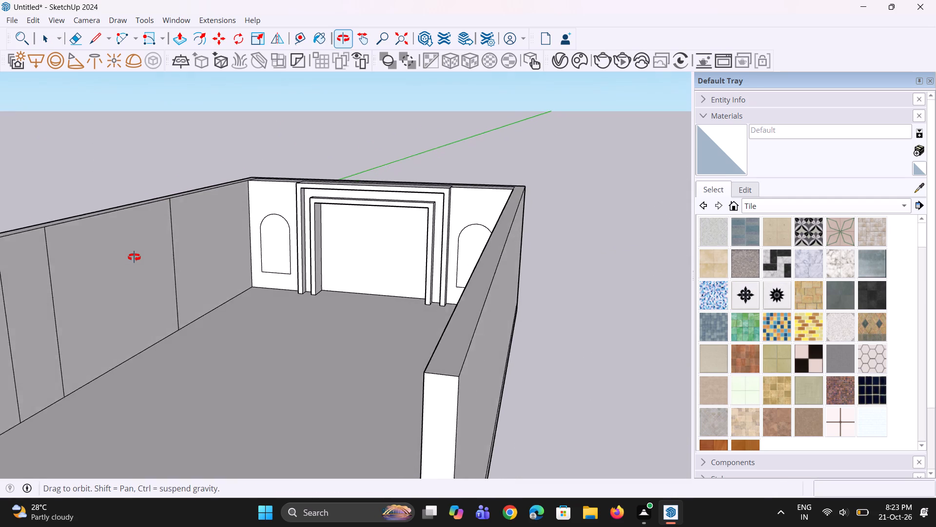
middle_click_drag(134, 257, 134, 259)
scroll(158, 245, "up", 2)
scroll(172, 257, "down", 5)
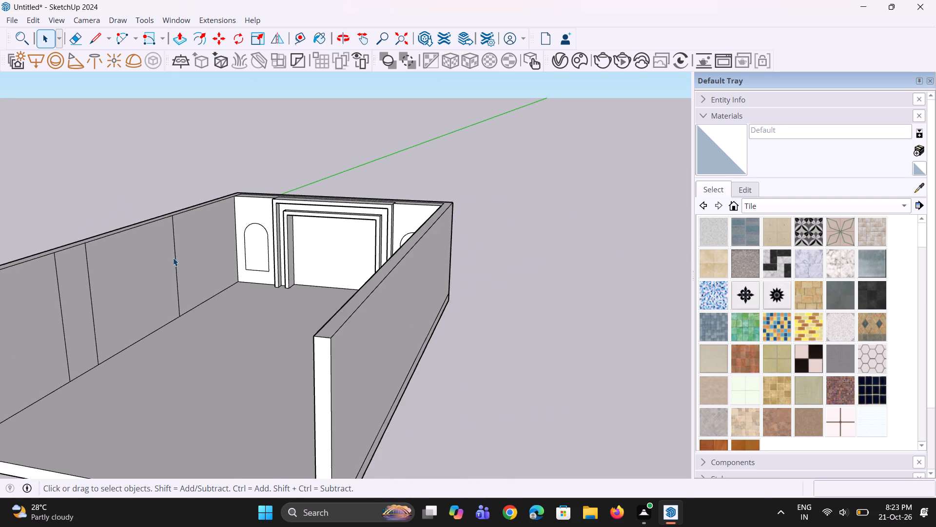
middle_click_drag(178, 259, 220, 274)
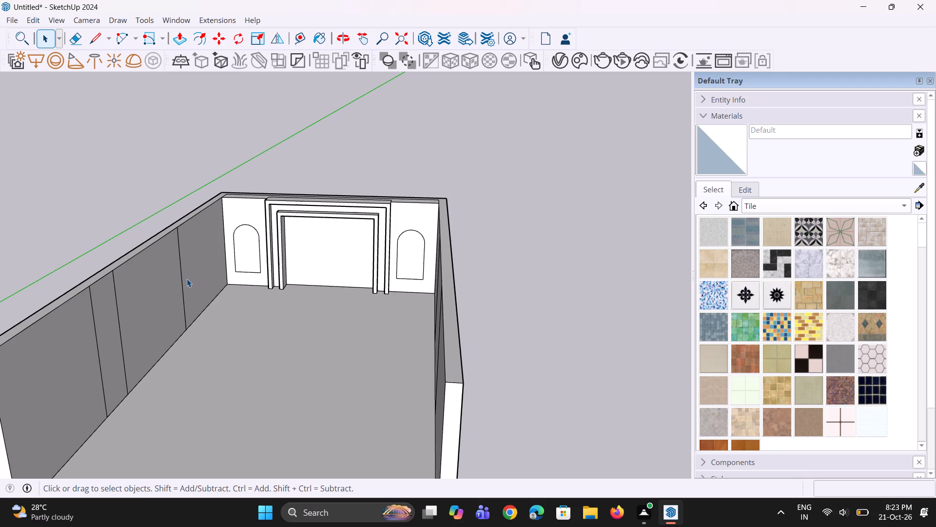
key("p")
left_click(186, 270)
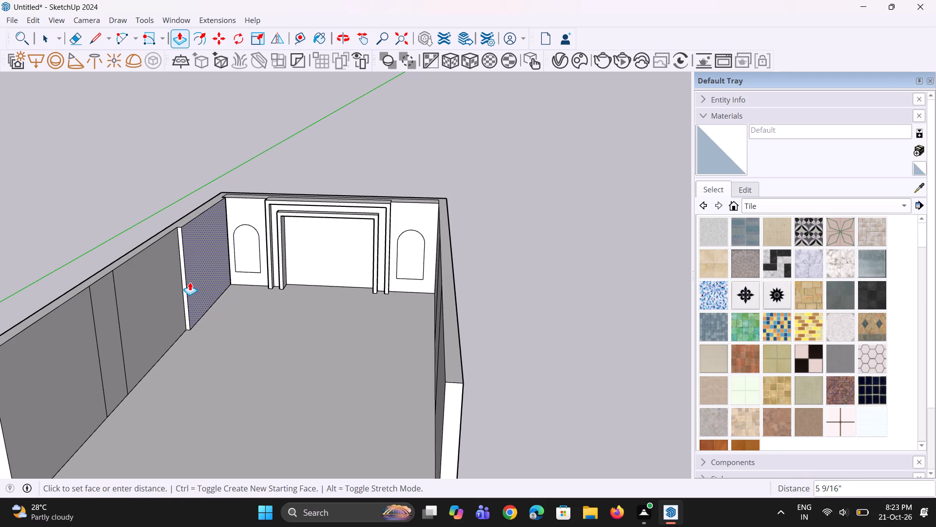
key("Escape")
Thicken the left wall outward by extending the floor slab's edge beneath it and pulling the wall's outer face by the same distance.
middle_click_drag(198, 295, 313, 282)
scroll(219, 445, "up", 7)
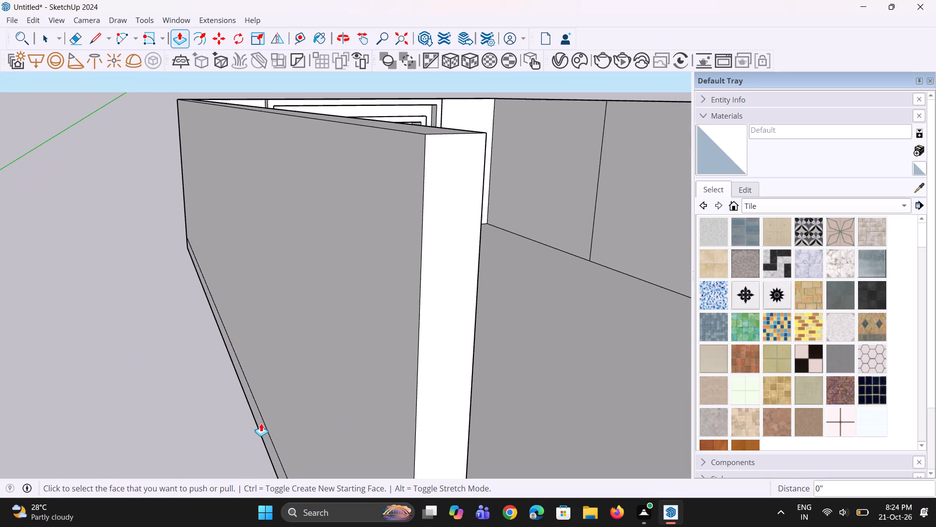
left_click(261, 425)
left_click(180, 427)
left_click(295, 341)
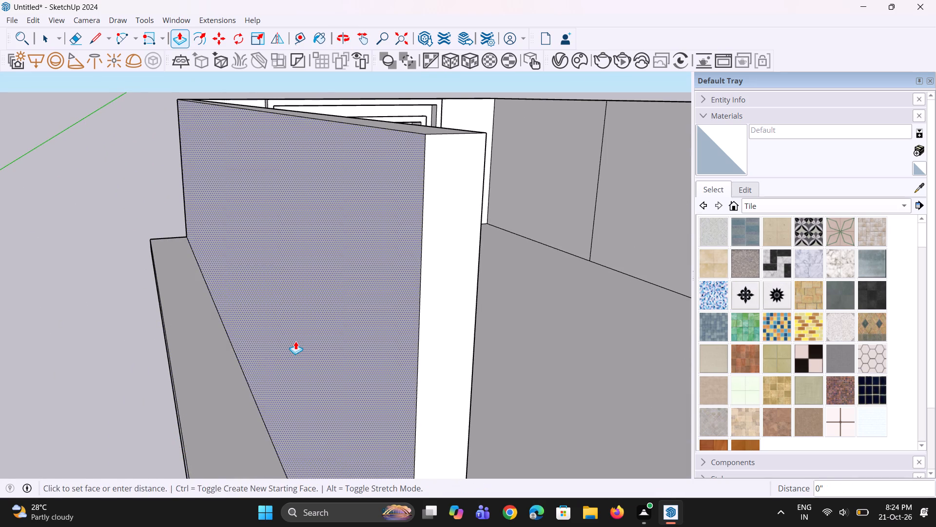
left_click(295, 341)
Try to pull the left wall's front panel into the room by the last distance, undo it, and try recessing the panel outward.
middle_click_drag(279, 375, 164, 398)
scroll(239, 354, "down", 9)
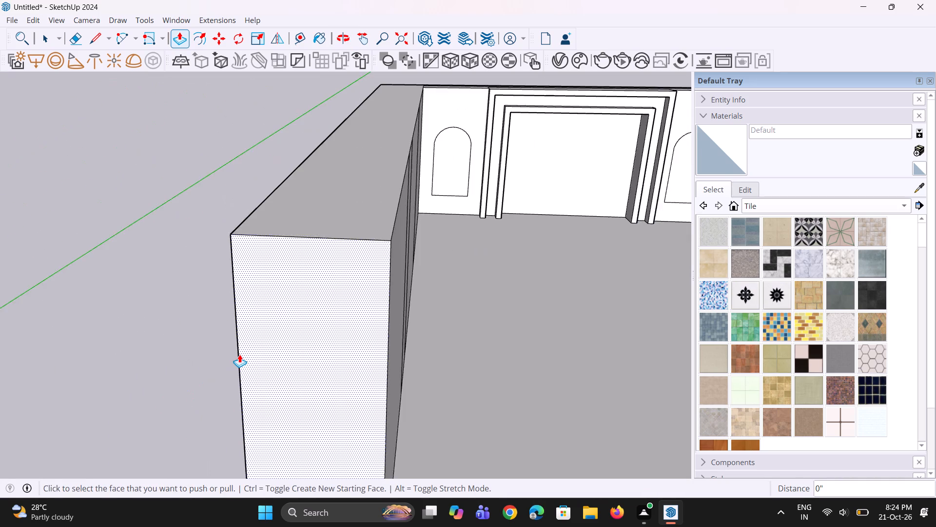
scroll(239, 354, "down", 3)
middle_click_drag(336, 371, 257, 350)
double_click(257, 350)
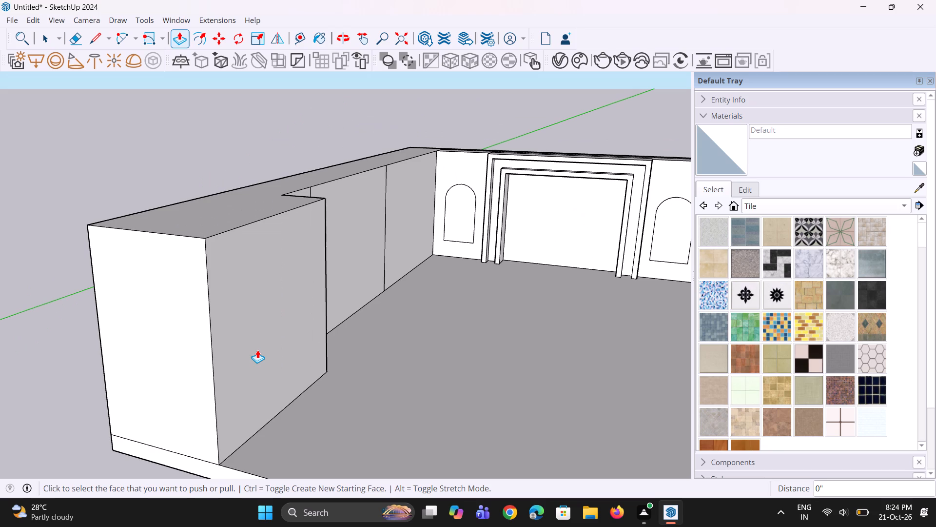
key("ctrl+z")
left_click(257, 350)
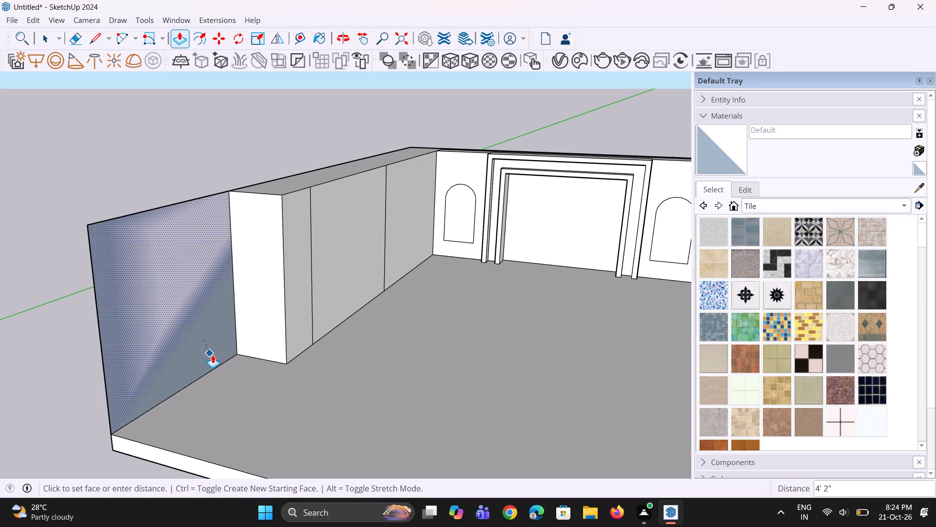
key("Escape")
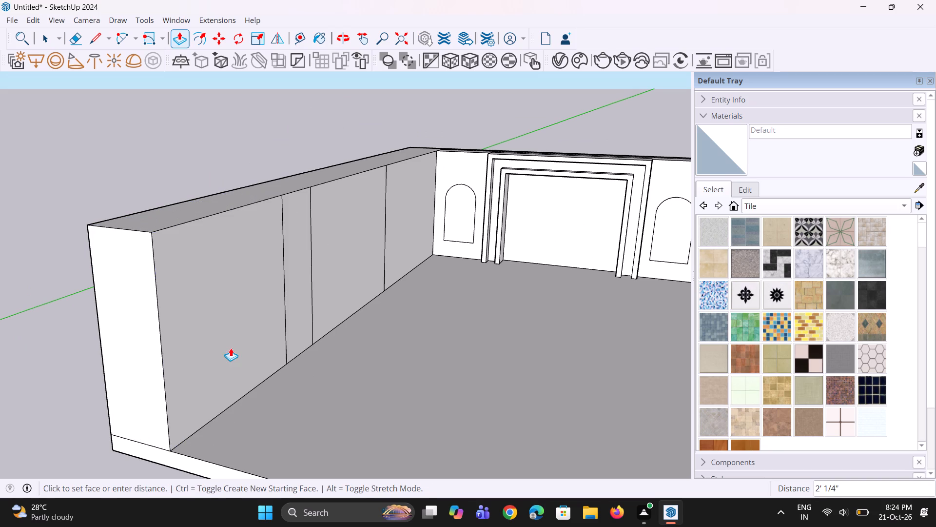
Recess the left wall's front, narrow, middle and rear panels outward, each by about 3' 4 5/8".
left_click(199, 366)
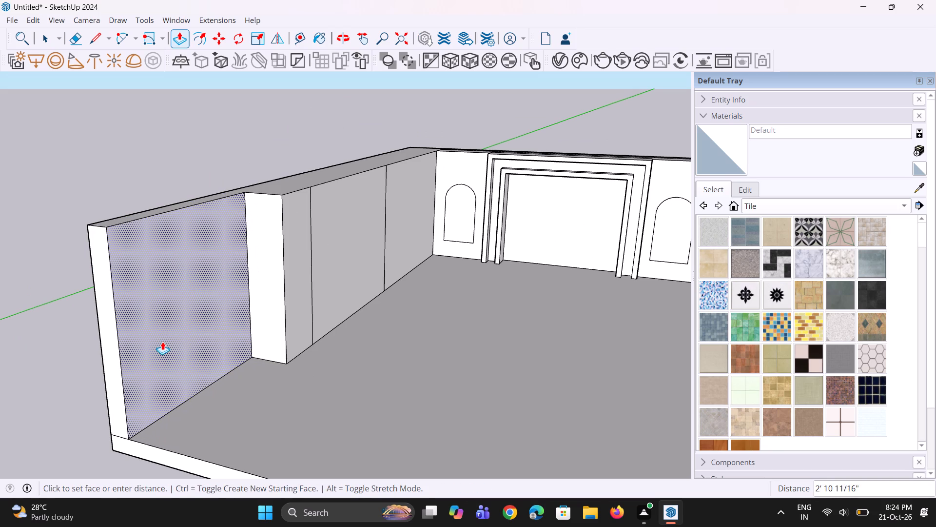
left_click(156, 340)
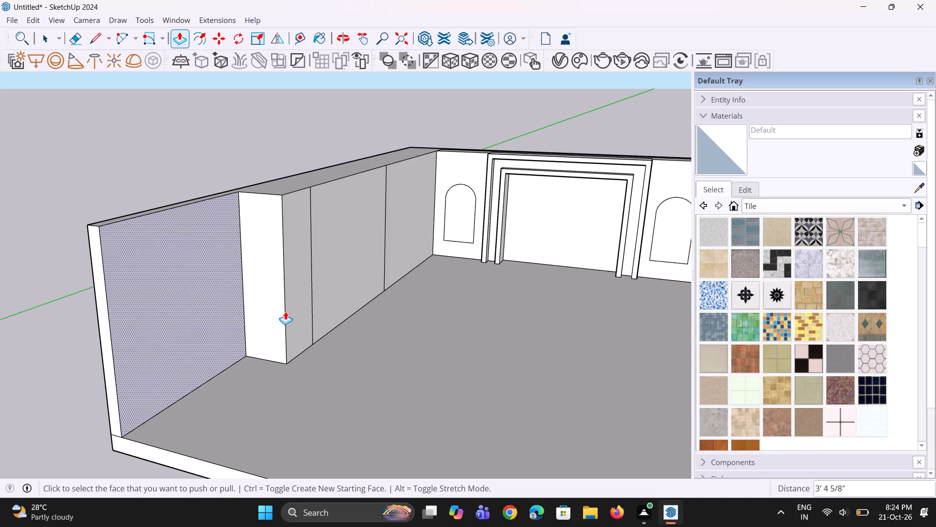
double_click(292, 316)
double_click(330, 286)
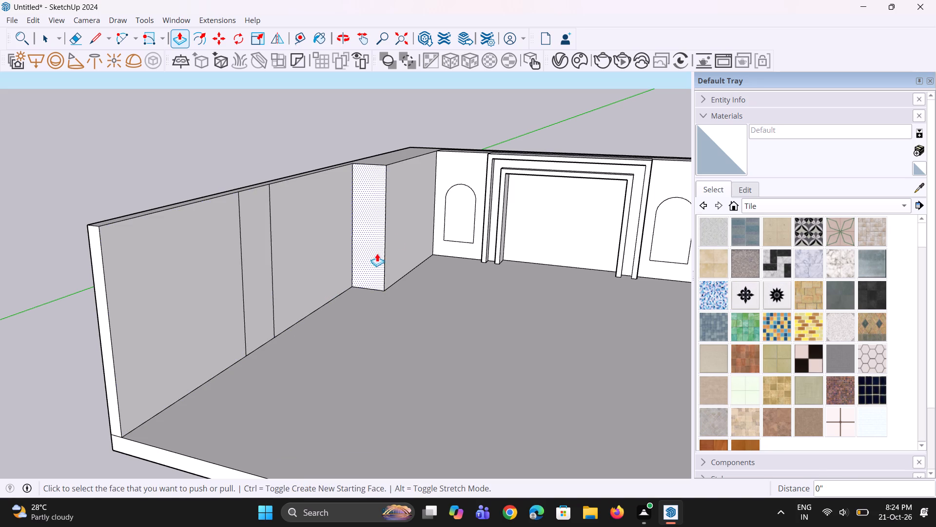
double_click(395, 236)
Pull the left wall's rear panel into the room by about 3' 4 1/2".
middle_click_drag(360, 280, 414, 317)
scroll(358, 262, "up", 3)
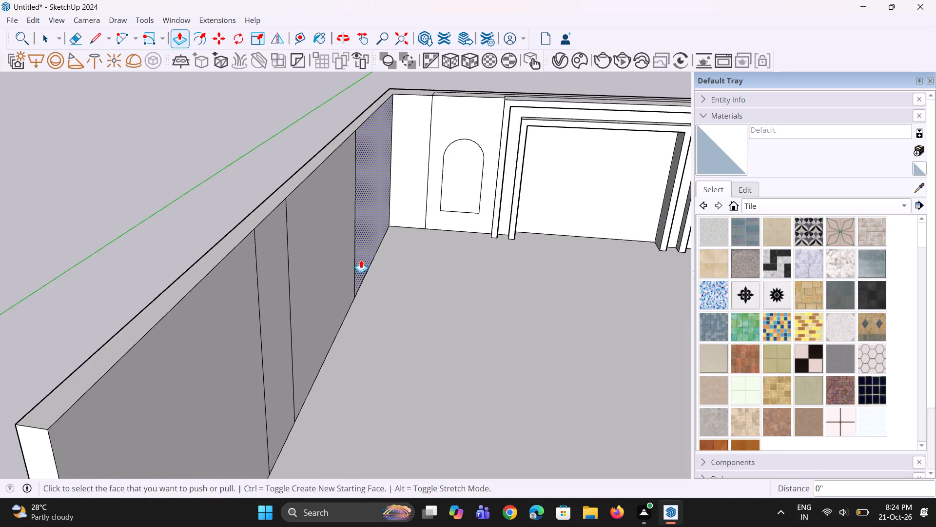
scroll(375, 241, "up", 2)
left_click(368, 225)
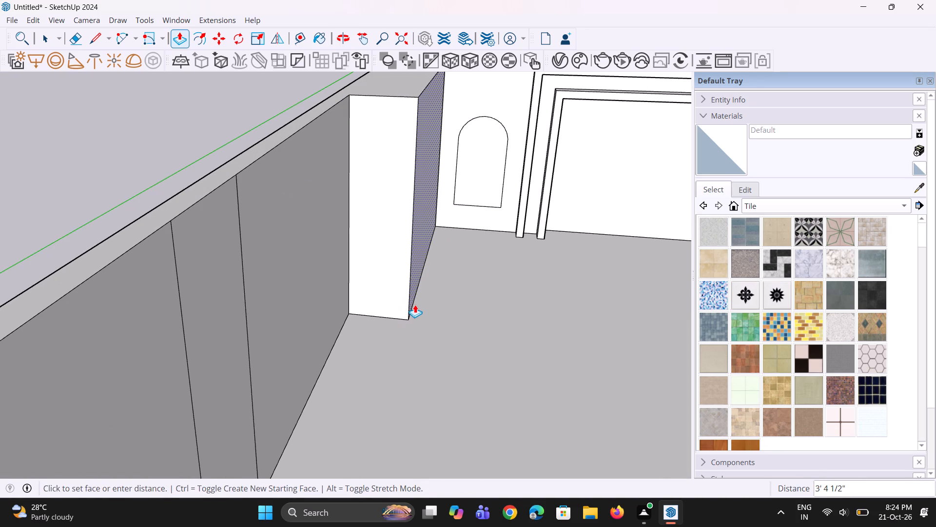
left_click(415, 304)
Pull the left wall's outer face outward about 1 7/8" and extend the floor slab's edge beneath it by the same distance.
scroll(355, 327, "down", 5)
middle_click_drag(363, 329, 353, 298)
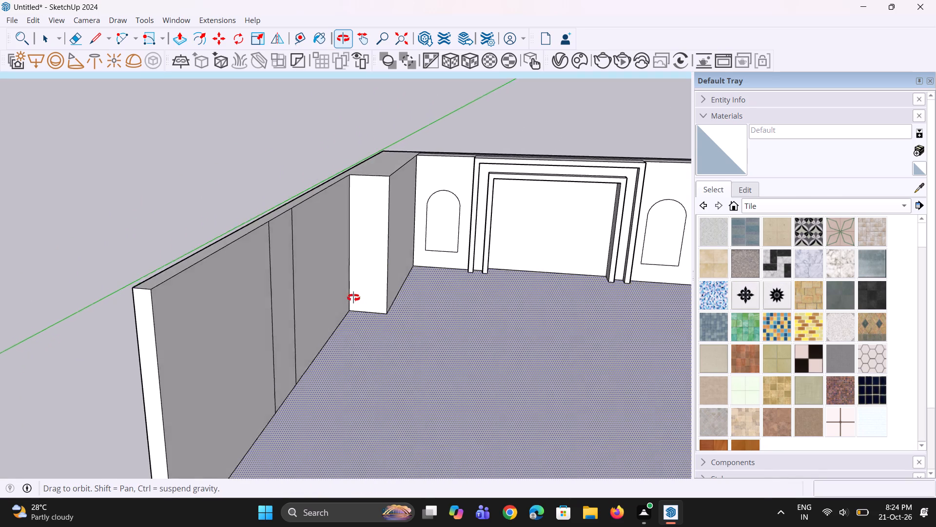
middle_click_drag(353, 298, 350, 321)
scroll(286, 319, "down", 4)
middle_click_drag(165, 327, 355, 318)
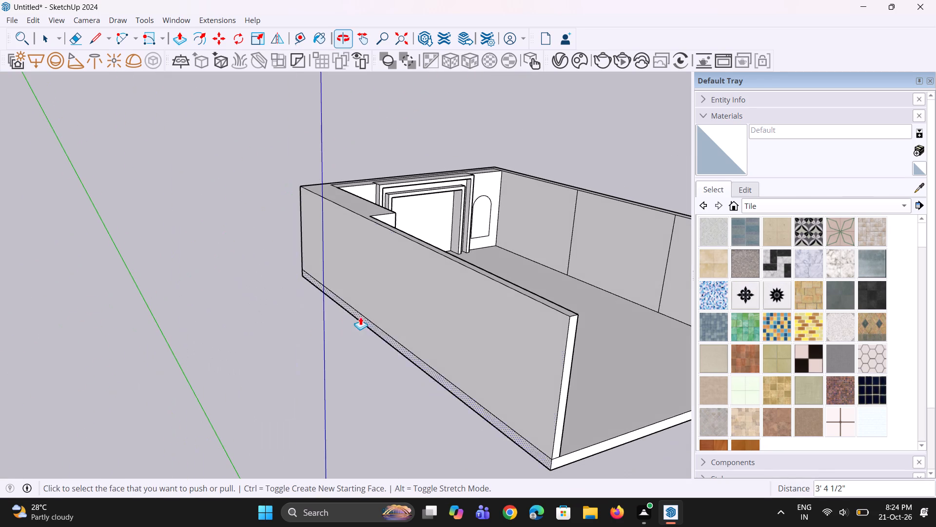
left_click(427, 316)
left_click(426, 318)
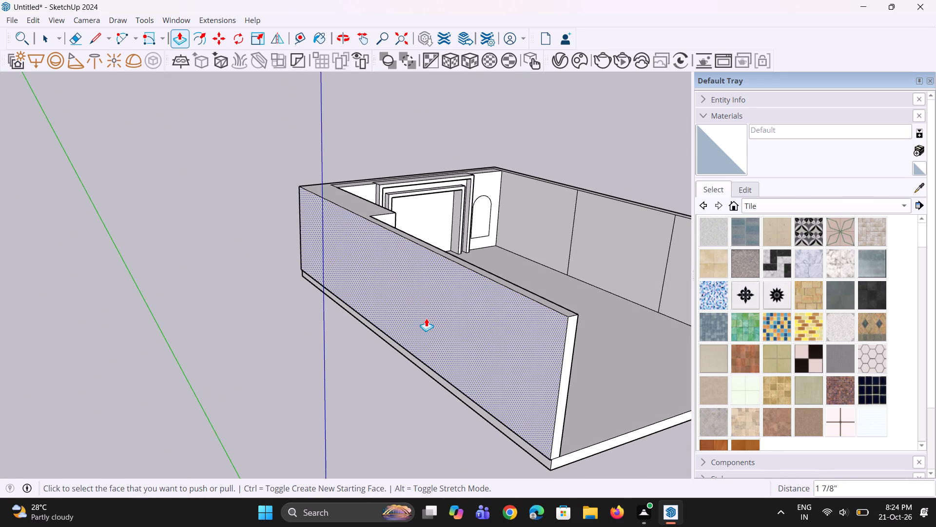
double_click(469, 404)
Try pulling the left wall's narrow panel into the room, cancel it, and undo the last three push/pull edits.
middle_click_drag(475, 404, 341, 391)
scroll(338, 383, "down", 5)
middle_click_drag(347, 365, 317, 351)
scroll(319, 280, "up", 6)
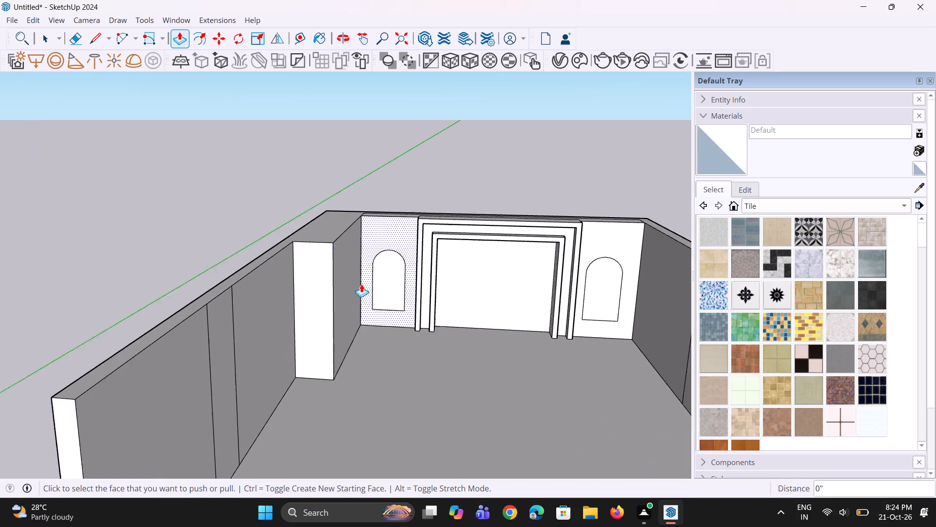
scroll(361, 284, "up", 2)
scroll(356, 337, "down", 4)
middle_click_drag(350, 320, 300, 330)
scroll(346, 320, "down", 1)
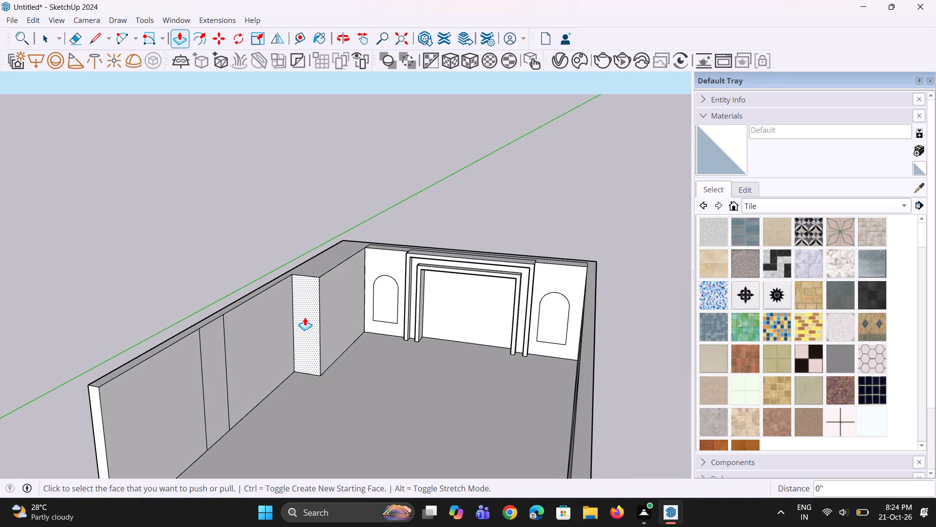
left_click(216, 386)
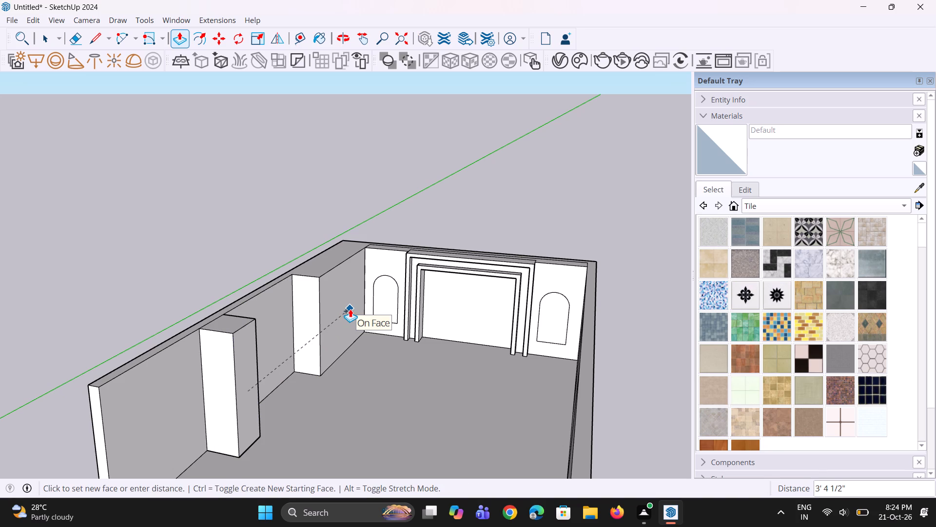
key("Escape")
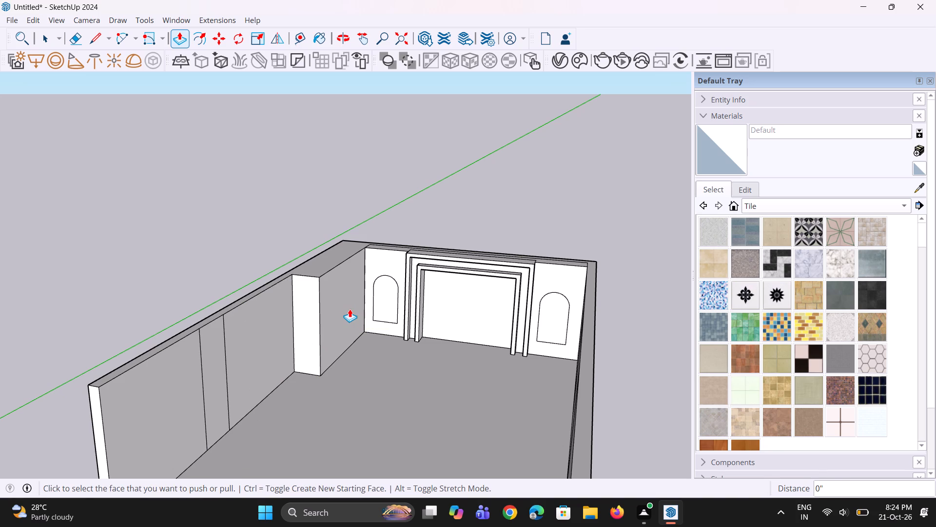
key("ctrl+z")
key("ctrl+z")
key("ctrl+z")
Pull the left wall's outer face outward about 3 7/16" and extend the floor slab's edge beneath it by the same distance.
middle_click_drag(182, 361, 252, 378)
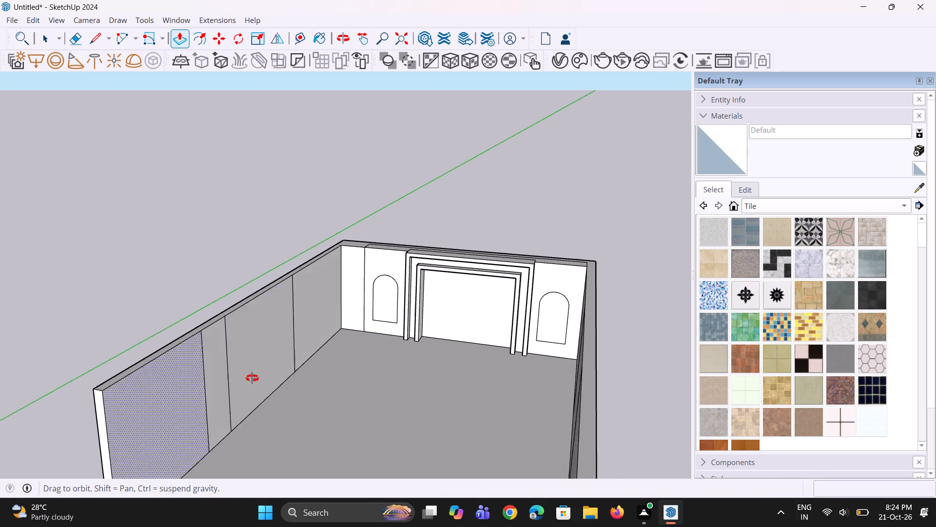
middle_click_drag(252, 378, 372, 335)
left_click(381, 392)
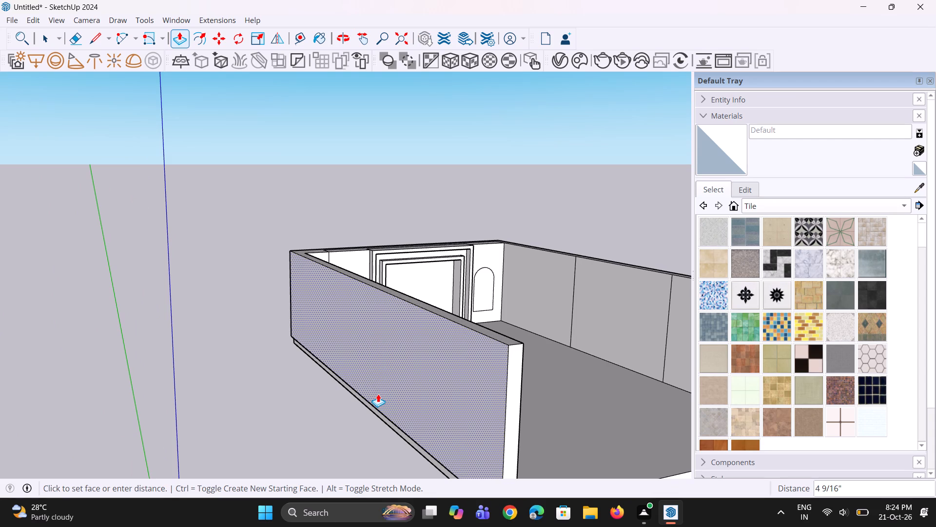
left_click(379, 394)
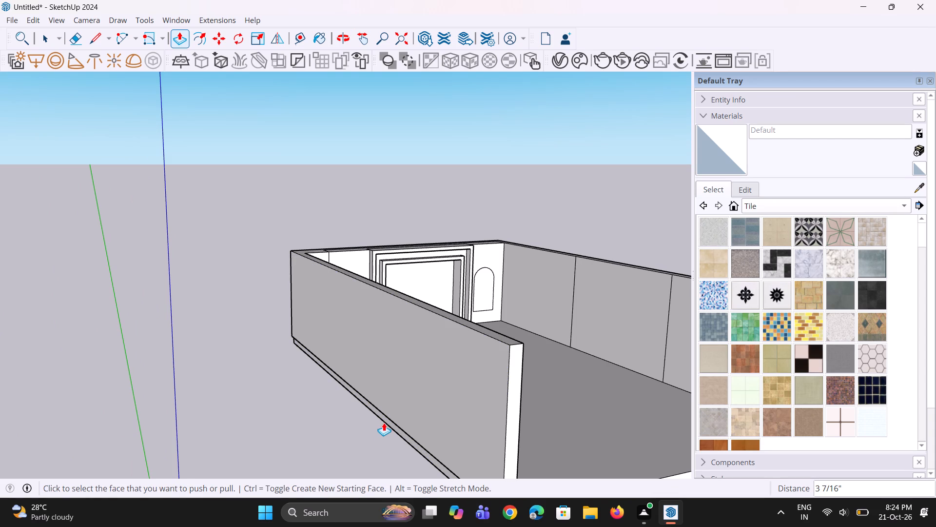
double_click(385, 422)
Pull the left wall's rear panel and narrow panel into the room, each by about 3' 4 5/8".
middle_click_drag(390, 418, 149, 390)
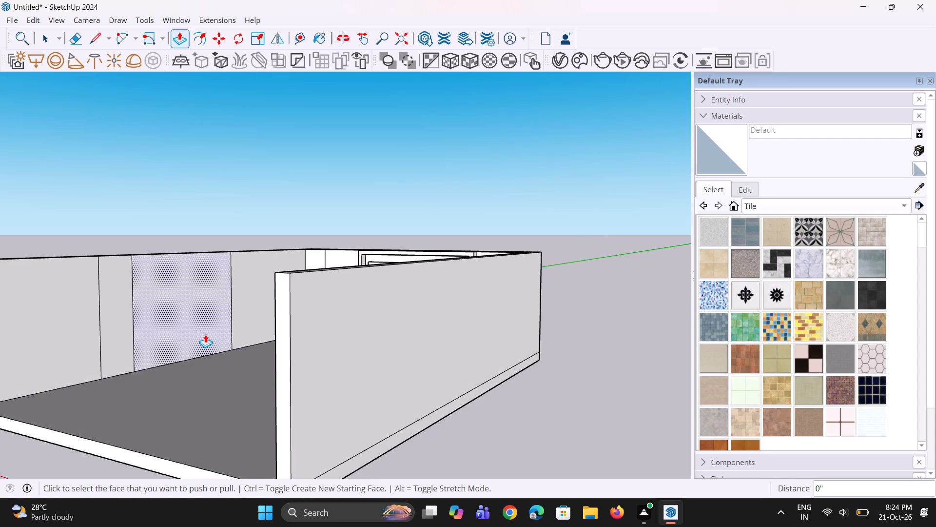
scroll(196, 334, "down", 4)
middle_click_drag(227, 317, 299, 382)
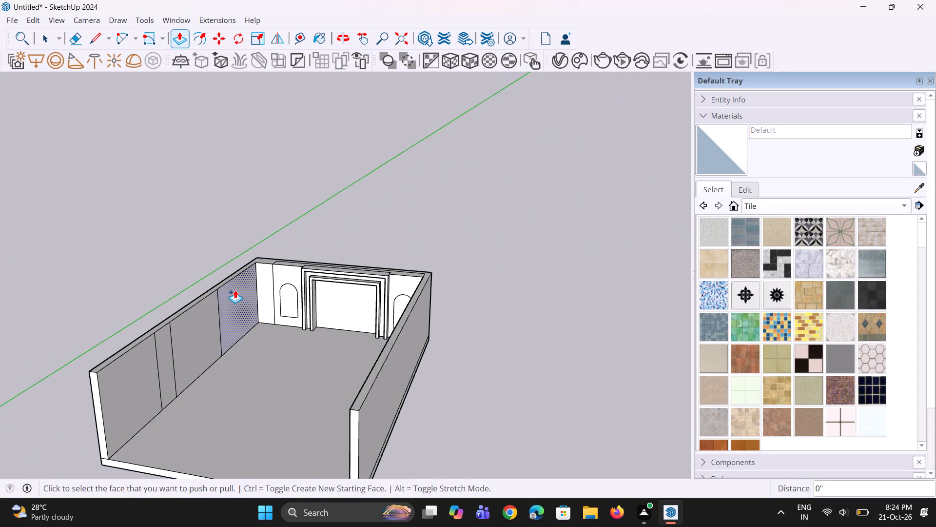
left_click(235, 290)
middle_click_drag(248, 274, 236, 322)
scroll(265, 270, "up", 2)
left_click(280, 245)
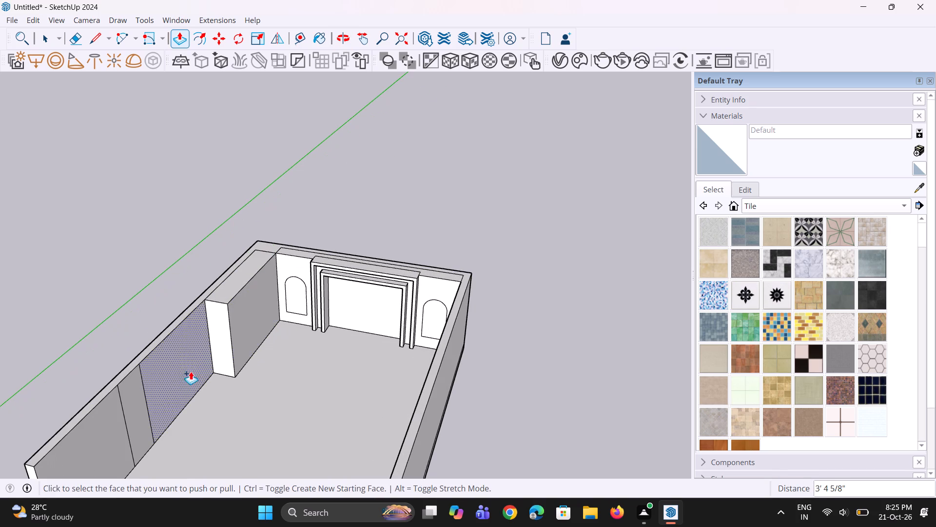
double_click(132, 398)
Examine the left wall's projecting sections and the whole room, comparing them with the opposite wall from several angles.
middle_click_drag(180, 401, 236, 385)
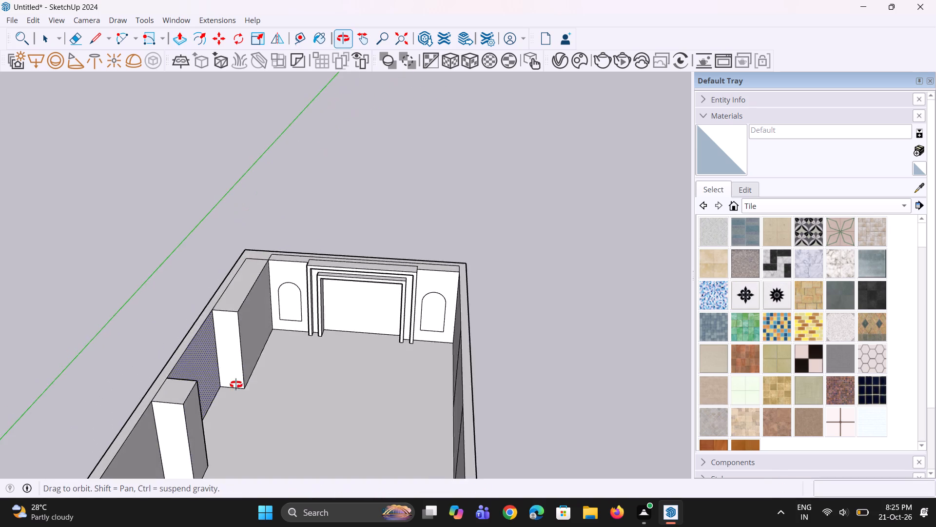
middle_click_drag(236, 385, 257, 360)
scroll(235, 369, "down", 6)
middle_click_drag(239, 391, 191, 374)
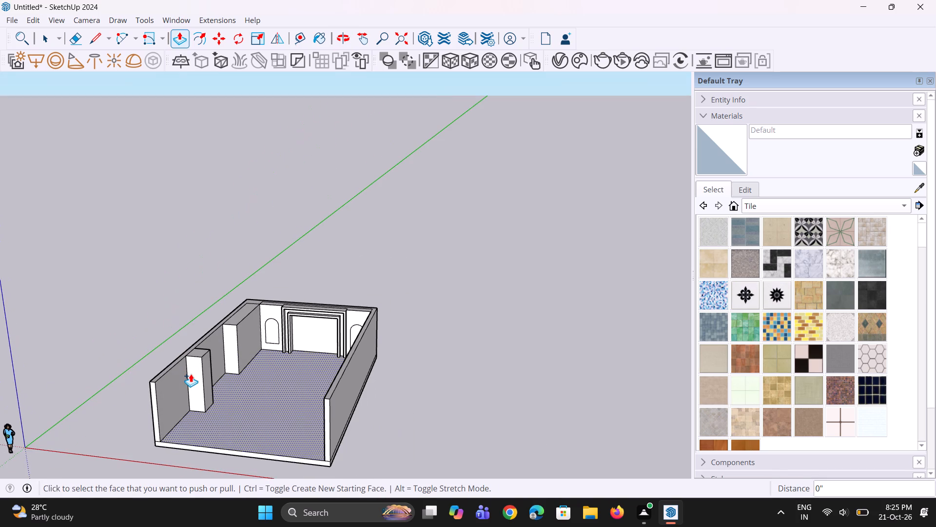
scroll(215, 307, "up", 5)
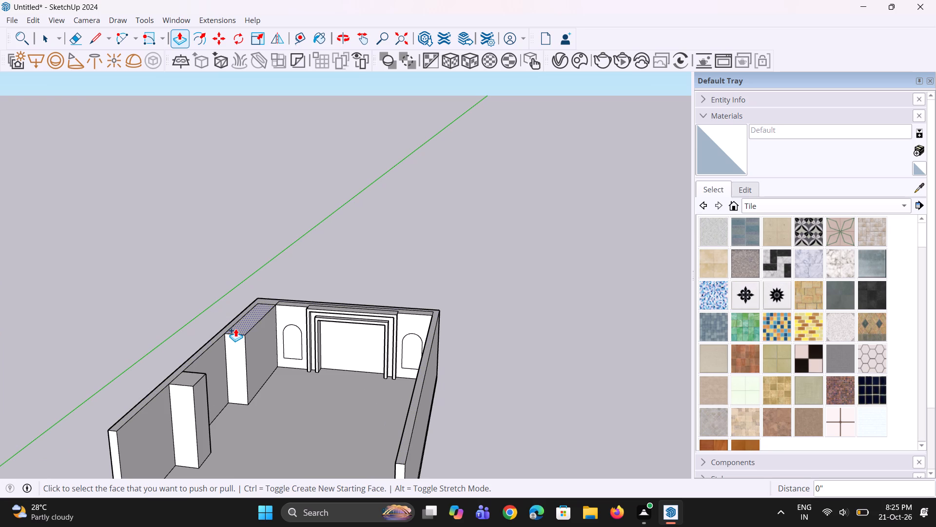
scroll(230, 336, "down", 2)
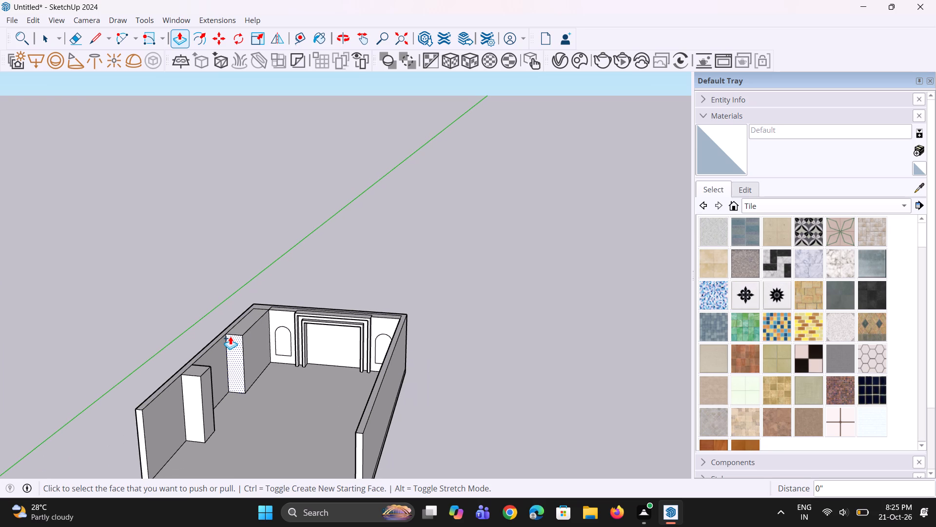
scroll(230, 337, "down", 3)
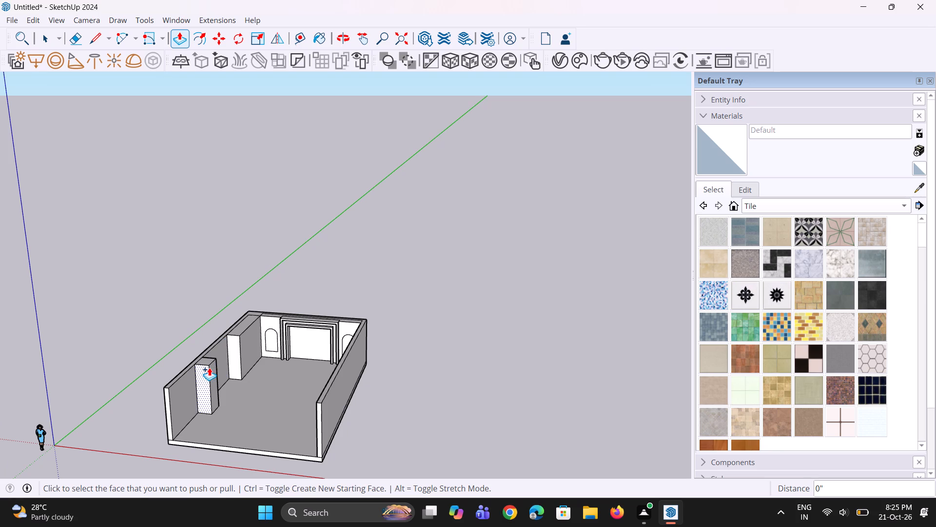
scroll(209, 367, "down", 2)
scroll(469, 371, "down", 1)
middle_click_drag(469, 371, 655, 354)
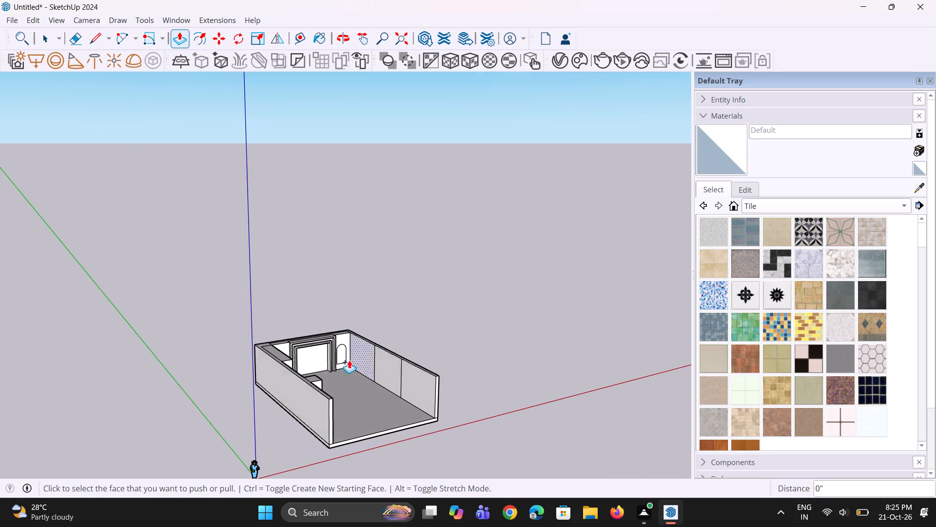
scroll(349, 360, "up", 3)
scroll(415, 366, "up", 4)
middle_click_drag(450, 415, 332, 404)
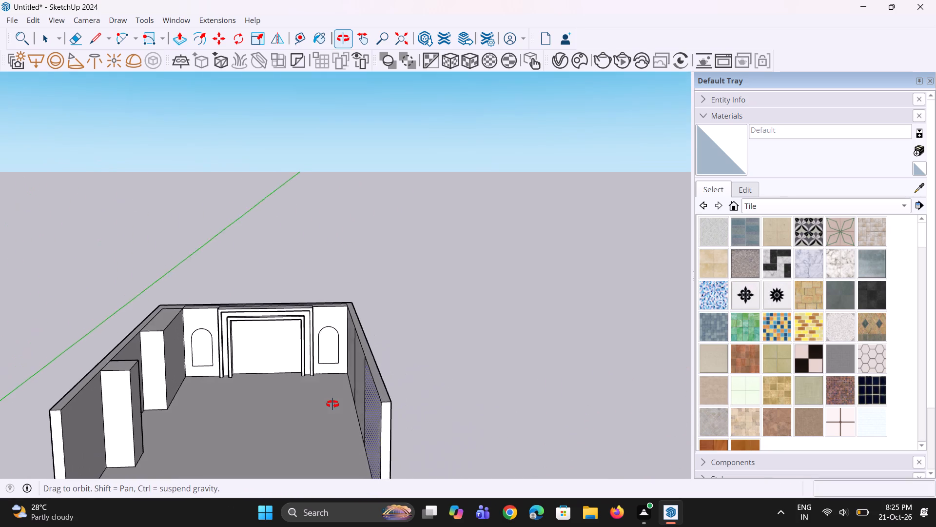
middle_click_drag(332, 404, 324, 403)
scroll(326, 406, "up", 5)
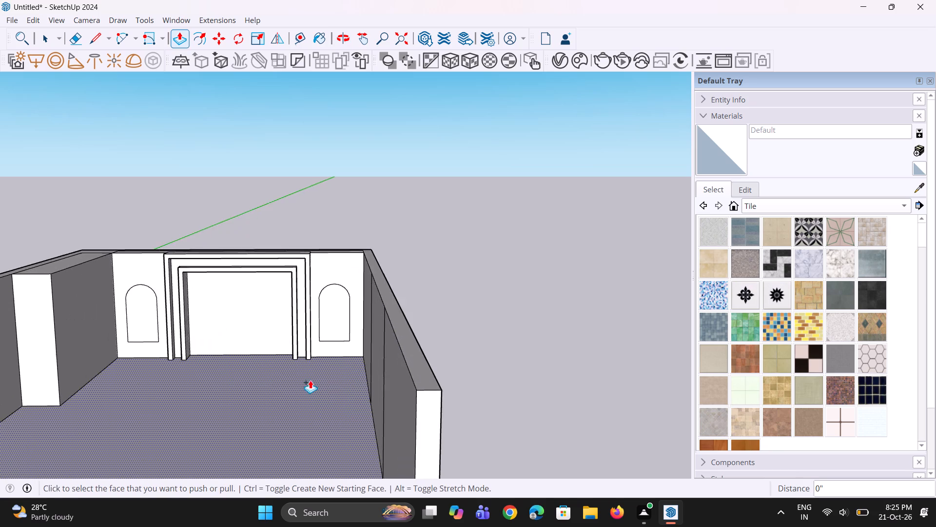
Extend the floor slab's edge outward about 3' 6" beyond the right wall.
scroll(286, 365, "down", 11)
middle_click_drag(303, 414, 227, 405)
scroll(294, 394, "up", 3)
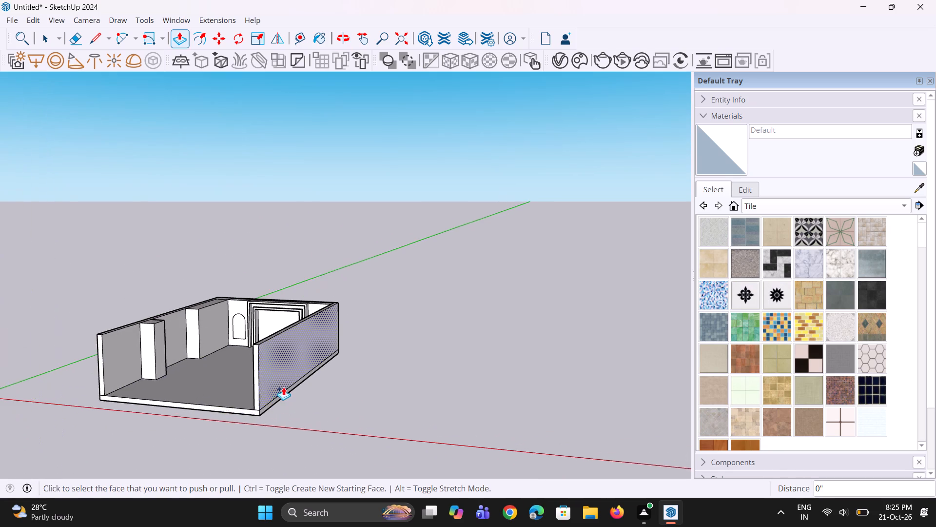
scroll(273, 389, "up", 8)
left_click(273, 423)
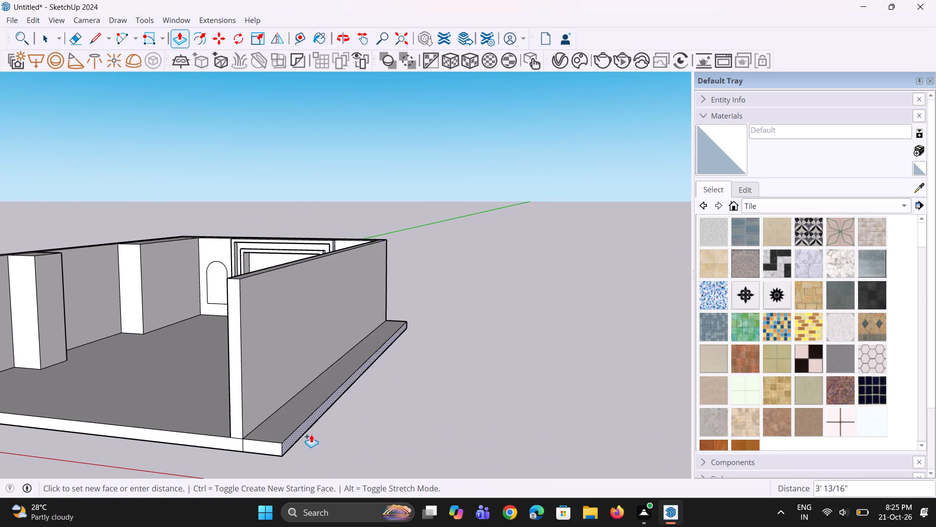
left_click(312, 435)
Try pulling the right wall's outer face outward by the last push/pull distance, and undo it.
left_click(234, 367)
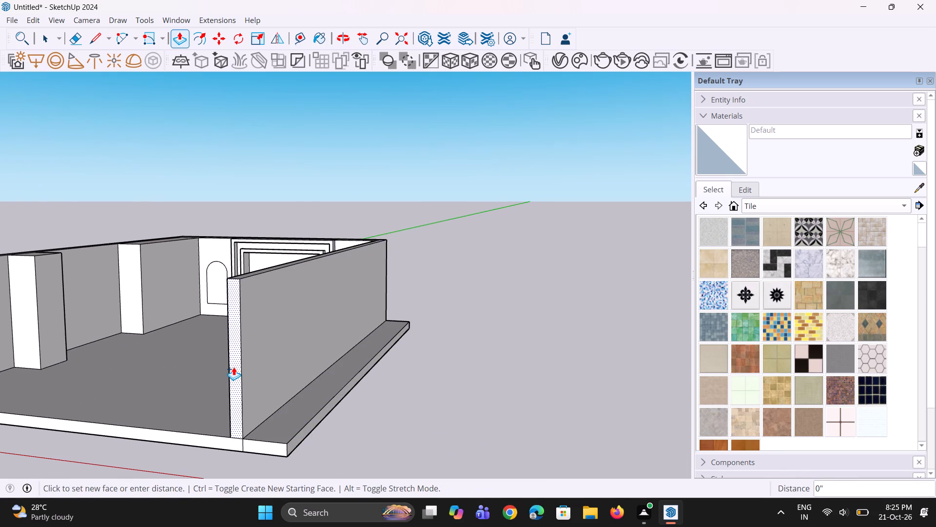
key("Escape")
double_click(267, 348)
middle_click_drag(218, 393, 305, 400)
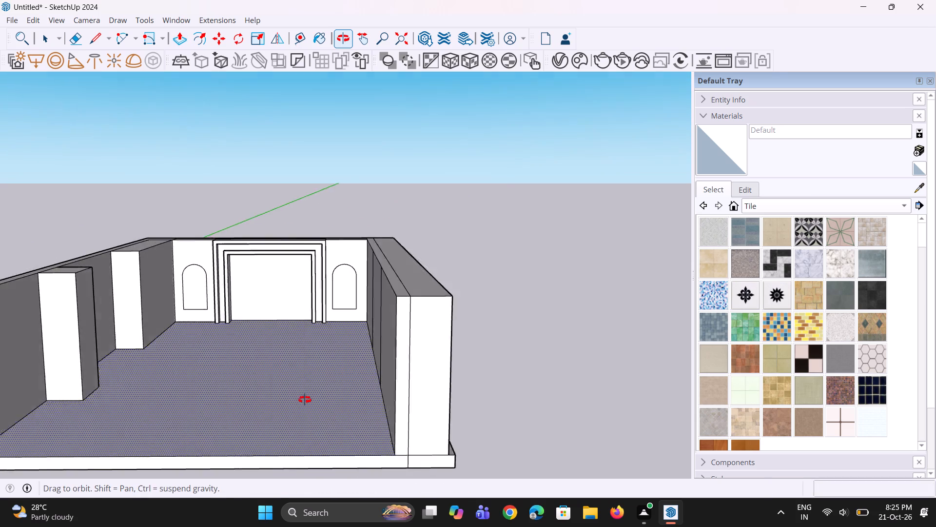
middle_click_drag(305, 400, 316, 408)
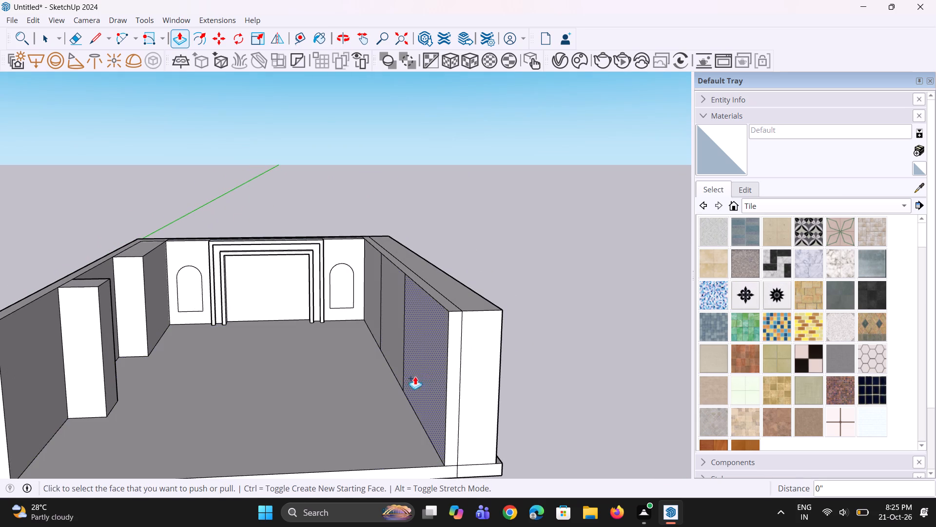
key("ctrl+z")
Pull the right wall's outer face outward about 3' 6 3/16", flush with the extended floor slab's edge.
middle_click_drag(459, 403, 258, 369)
left_click(230, 345)
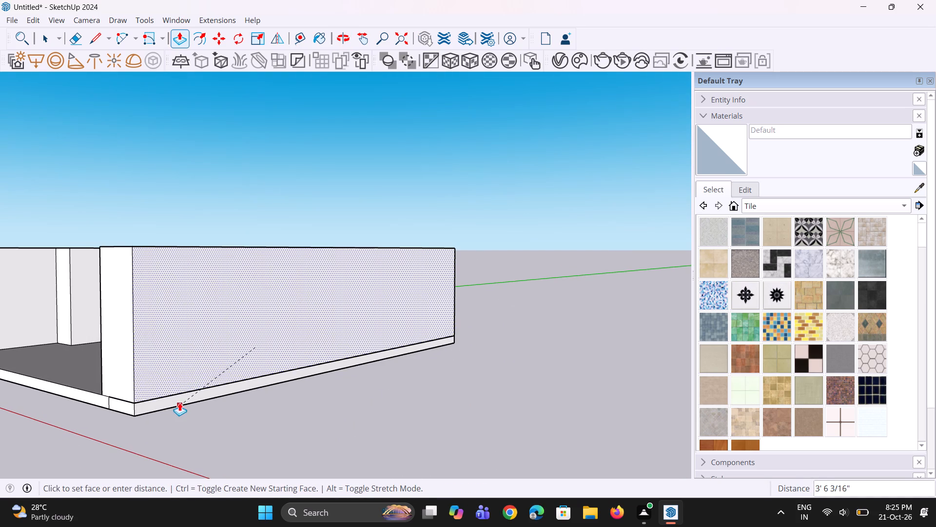
left_click(179, 403)
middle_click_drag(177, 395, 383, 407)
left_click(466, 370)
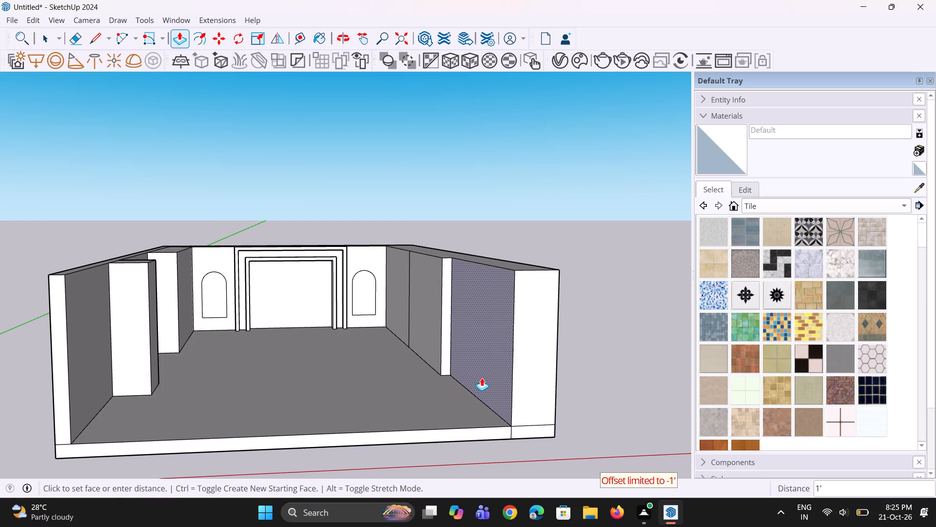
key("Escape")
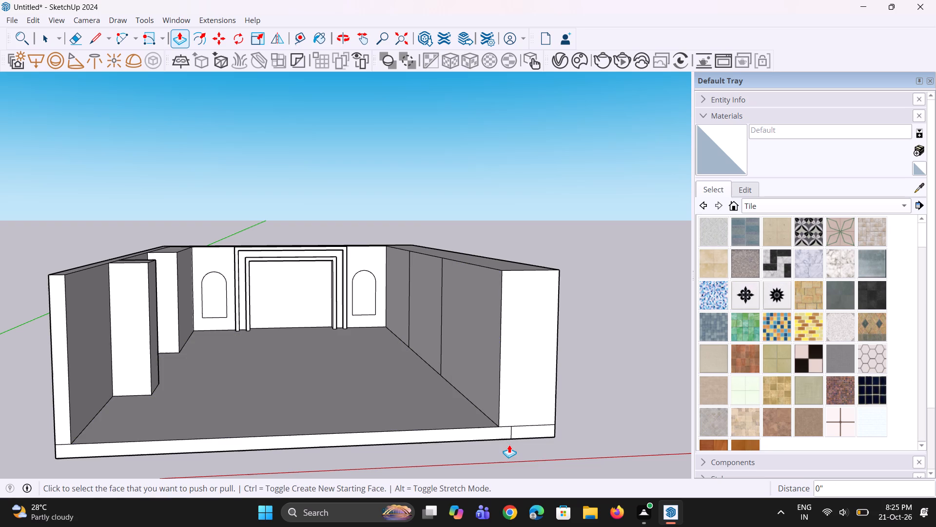
Erase the short leftover edge on the floor slab's front face below the right wall.
key("e")
left_click(513, 434)
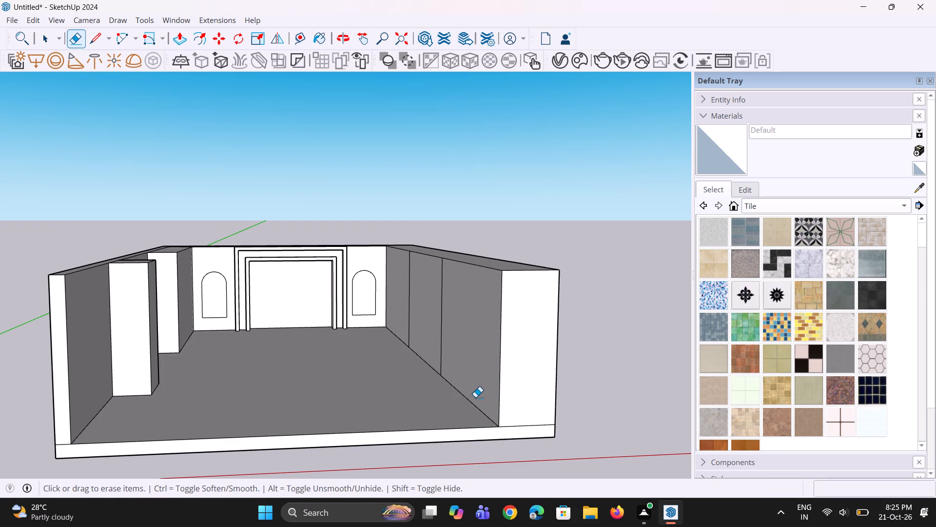
Recess the right wall's front panel outward by 1', and push it a further 2' 3 9/16" into the wall.
scroll(471, 392, "up", 1)
key("p")
left_click(477, 370)
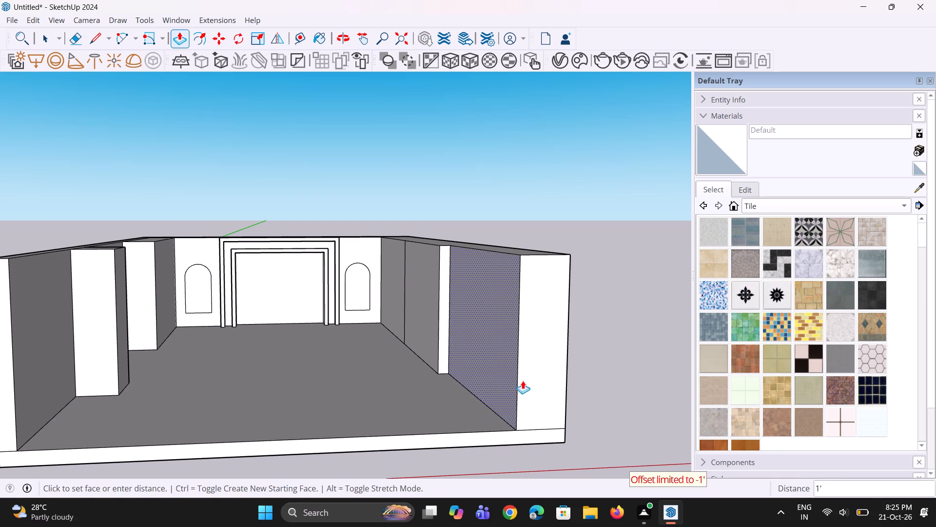
left_click(525, 381)
left_click(503, 374)
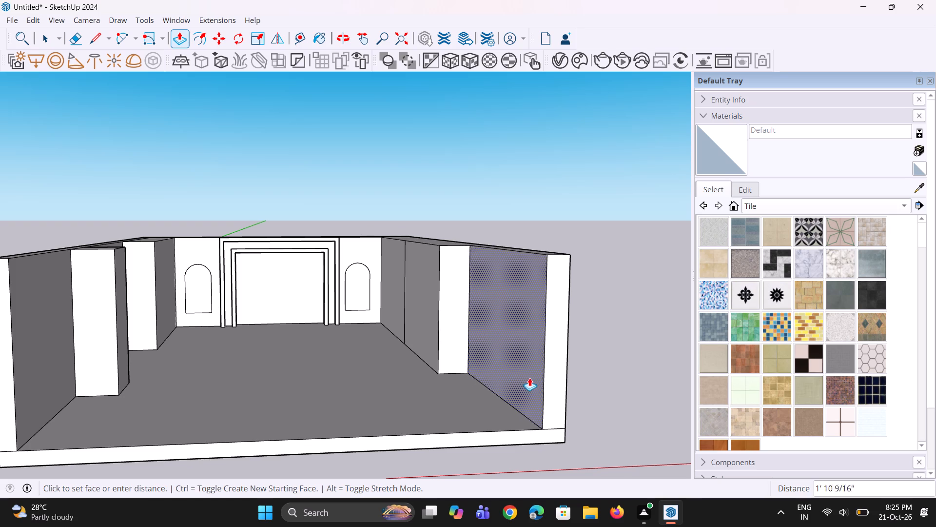
left_click(534, 382)
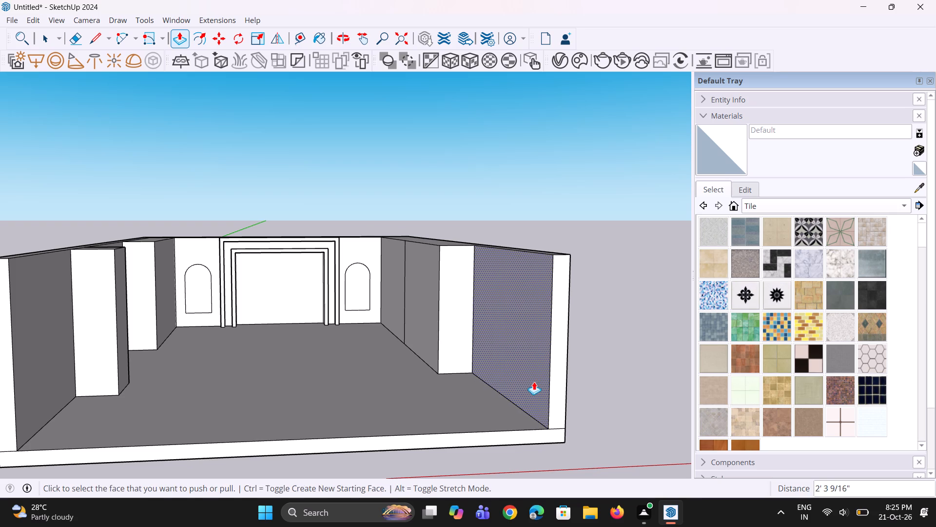
Recess the right wall's middle and rear panels flush with the front panel, repeating the last push/pull distance on each.
middle_click_drag(494, 380, 508, 410)
double_click(432, 330)
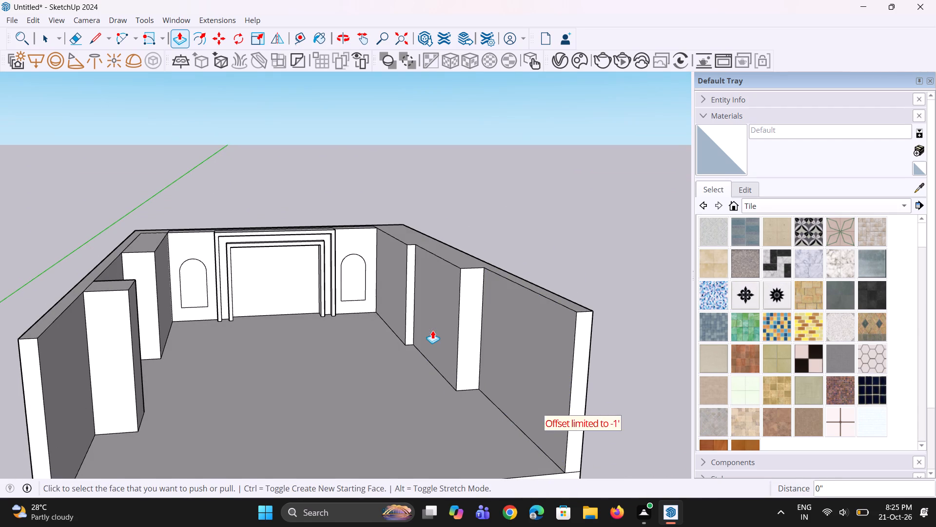
double_click(432, 330)
triple_click(393, 285)
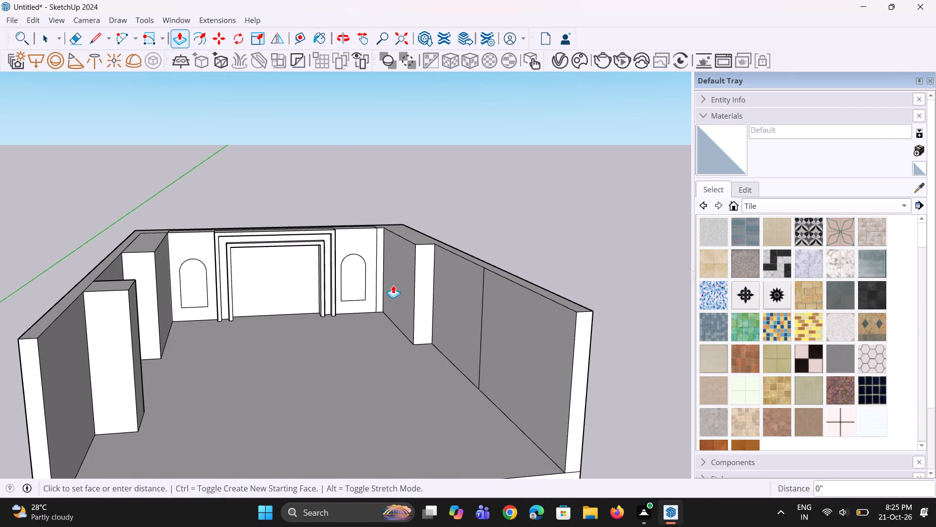
left_click(393, 285)
Pull the right wall's rear panel into the room 3' 3 9/16", to the vertical line on the back wall beside the arch.
scroll(408, 307, "down", 6)
middle_click_drag(399, 335, 376, 318)
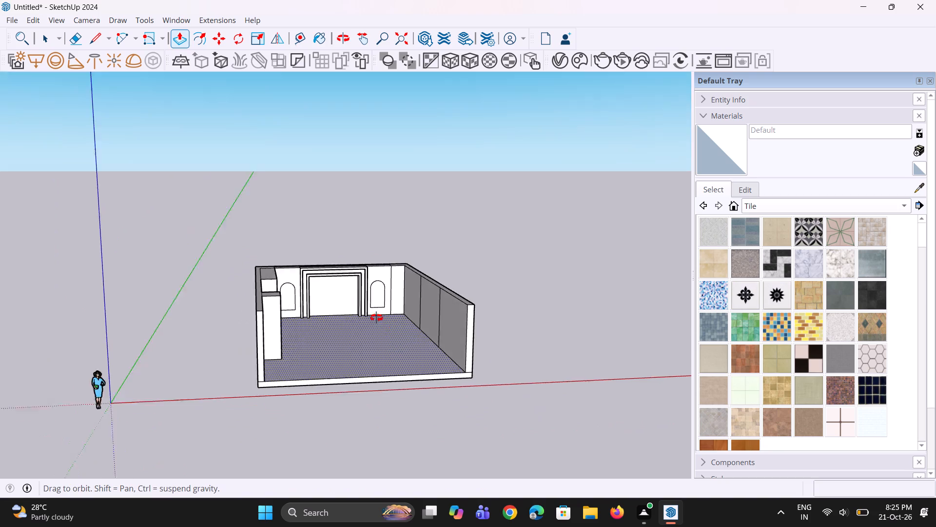
middle_click_drag(376, 318, 358, 310)
scroll(381, 269, "up", 8)
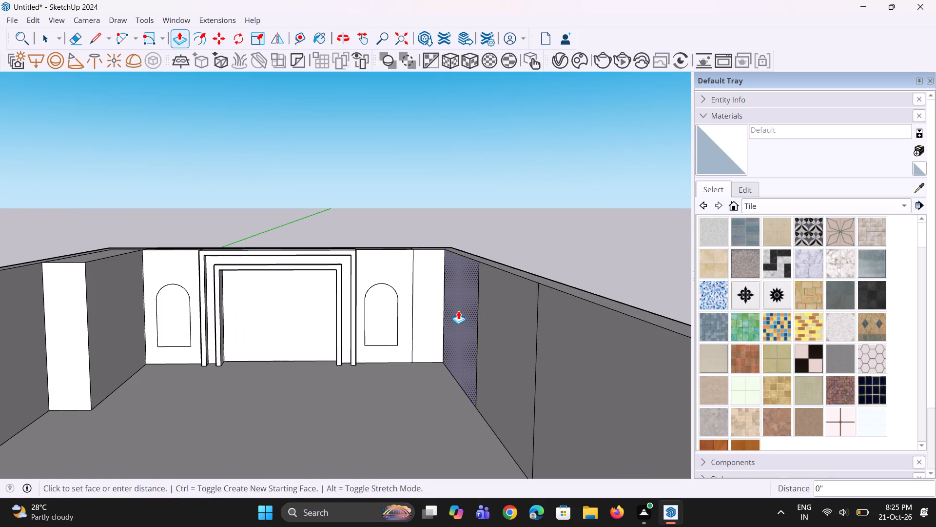
left_click(458, 311)
middle_click_drag(430, 261, 467, 370)
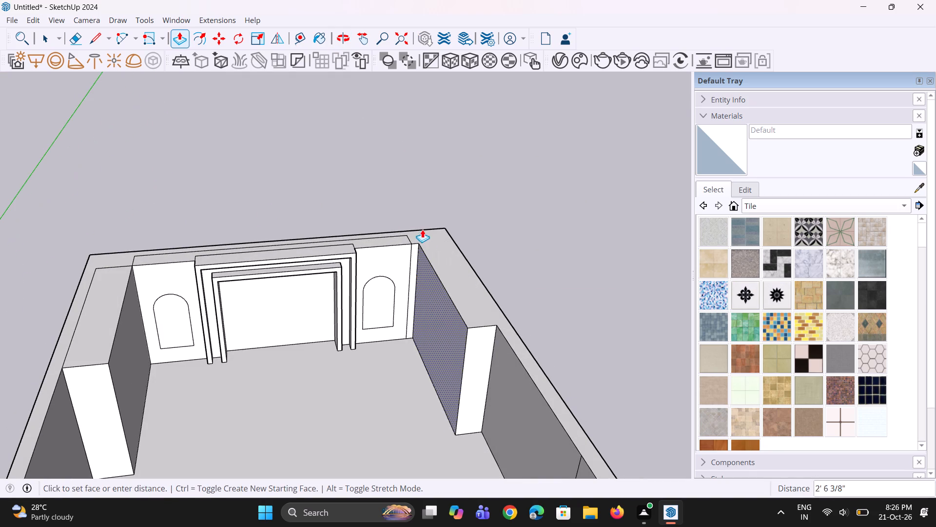
left_click(413, 237)
Pull the right wall's front panel into the room, flush with the projecting rear panel.
scroll(439, 330, "down", 3)
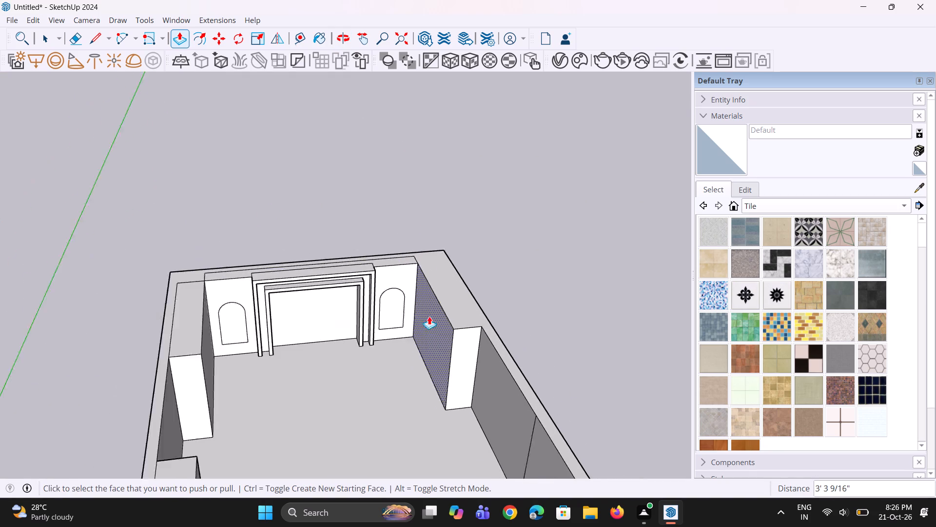
scroll(429, 316, "down", 5)
middle_click_drag(457, 373, 404, 356)
middle_click_drag(442, 409, 481, 384)
left_click(478, 398)
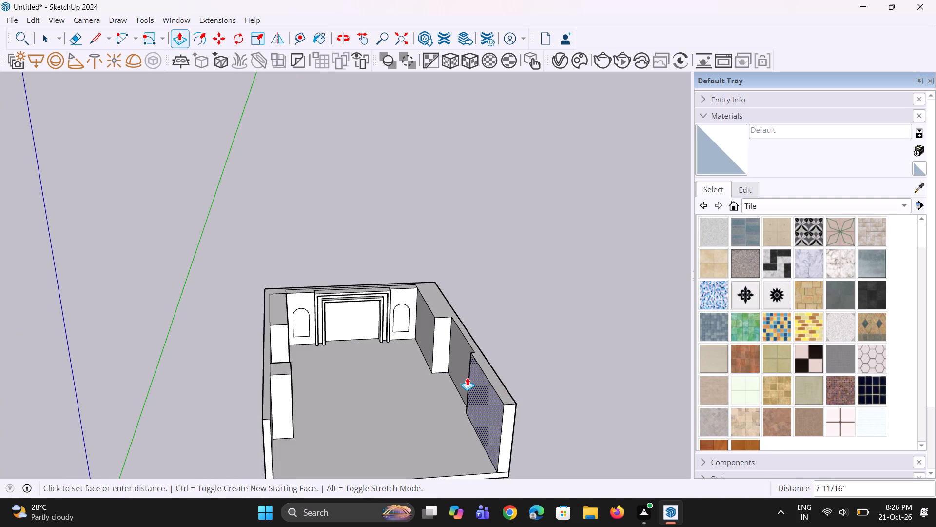
left_click(430, 316)
Pull the right wall's recessed middle panel toward the room by about 1' 7/8".
middle_click_drag(462, 356, 548, 393)
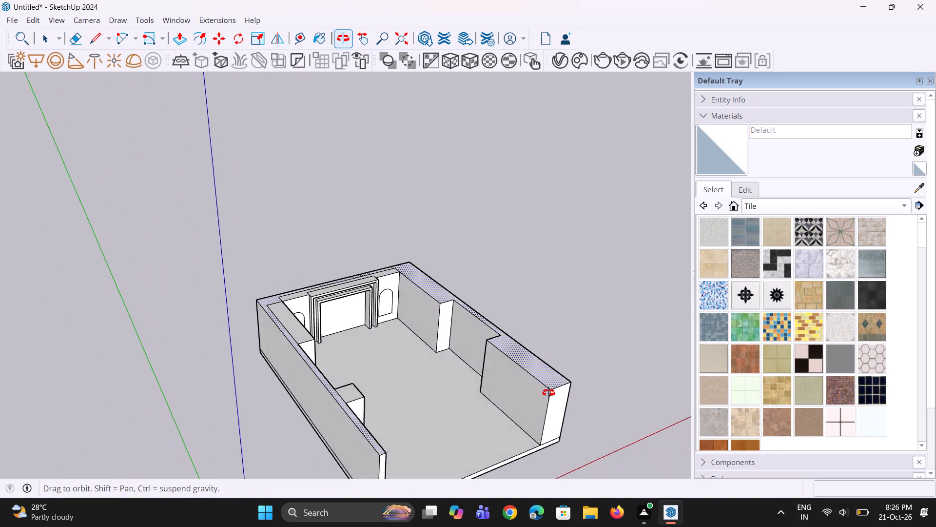
middle_click_drag(548, 393, 489, 401)
middle_click_drag(504, 412, 565, 387)
left_click(462, 335)
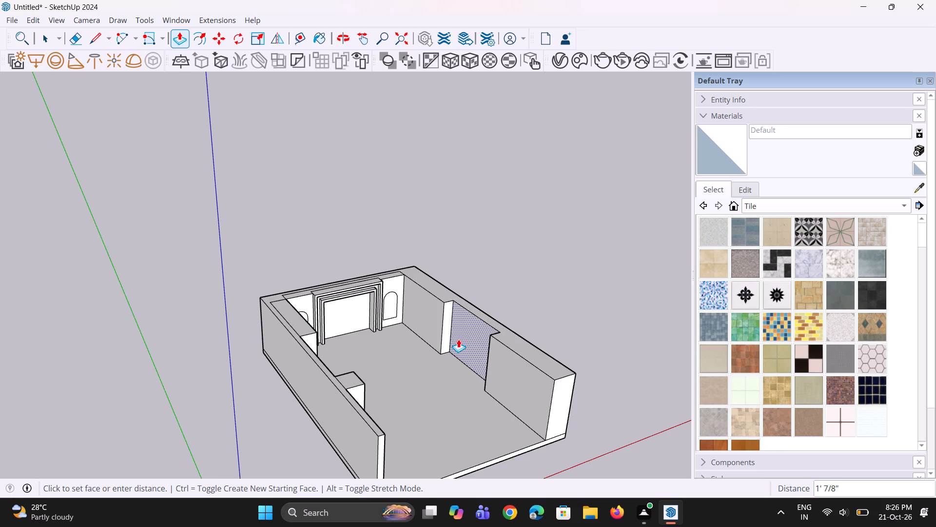
left_click(458, 339)
Push the right wall's outer face inward by about 9 5/8" to thin the wall.
middle_click_drag(511, 401, 349, 396)
scroll(379, 359, "down", 5)
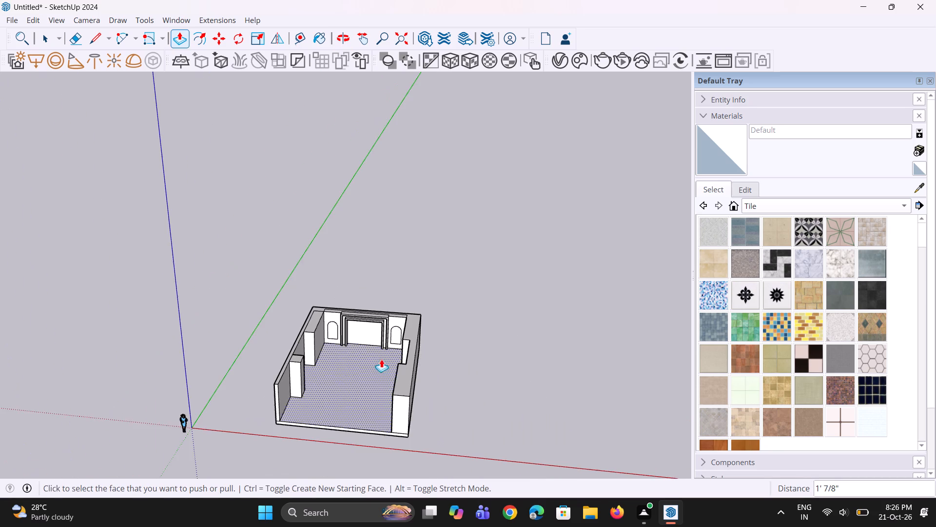
middle_click_drag(426, 434, 388, 410)
left_click(394, 392)
left_click(391, 392)
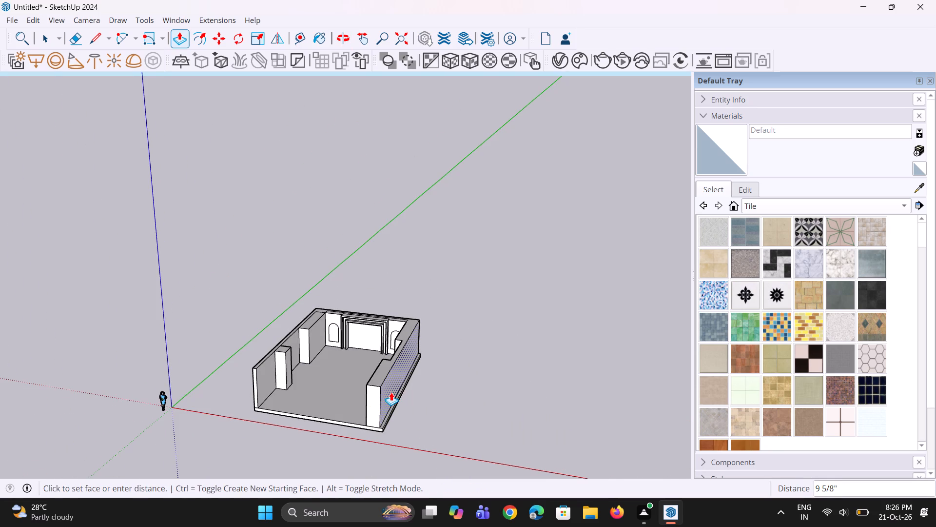
Push the floor slab's outer edge inward by the same distance, flush with the right wall's outer face.
scroll(390, 420, "up", 12)
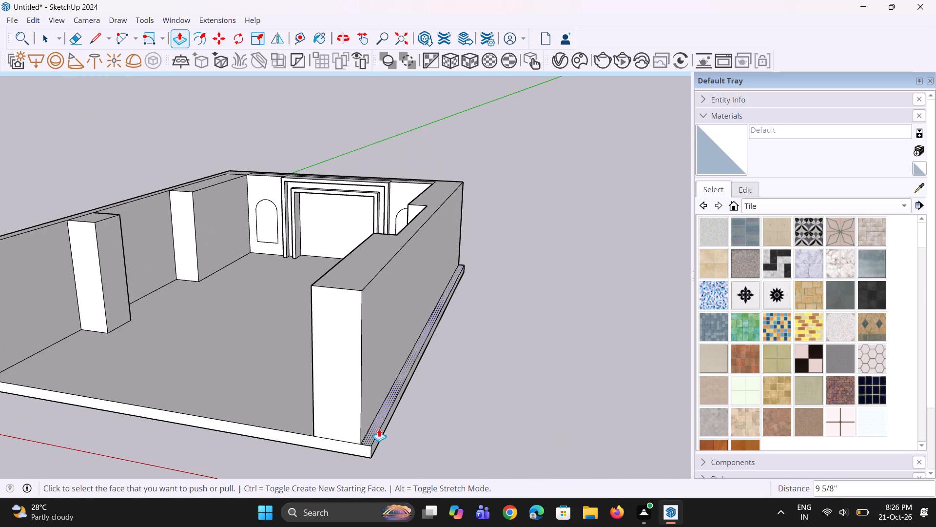
double_click(383, 432)
Push the right wall's front panel back into the wall by about 10 11/16".
scroll(356, 407, "down", 5)
middle_click_drag(339, 383, 503, 402)
scroll(487, 361, "up", 2)
left_click(486, 360)
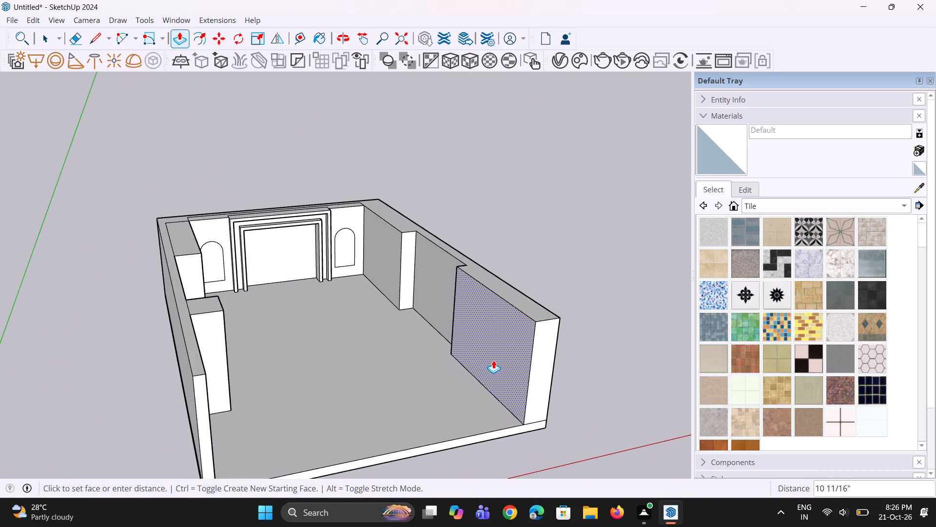
left_click(493, 360)
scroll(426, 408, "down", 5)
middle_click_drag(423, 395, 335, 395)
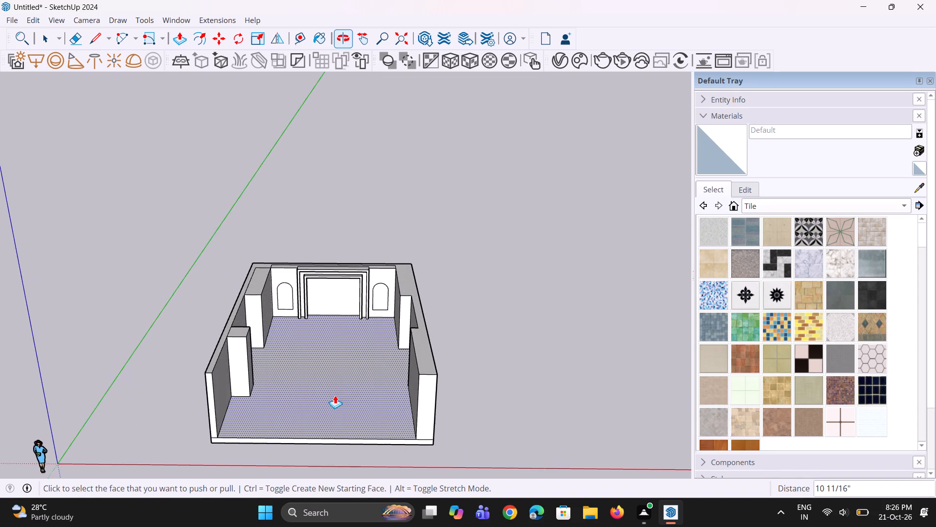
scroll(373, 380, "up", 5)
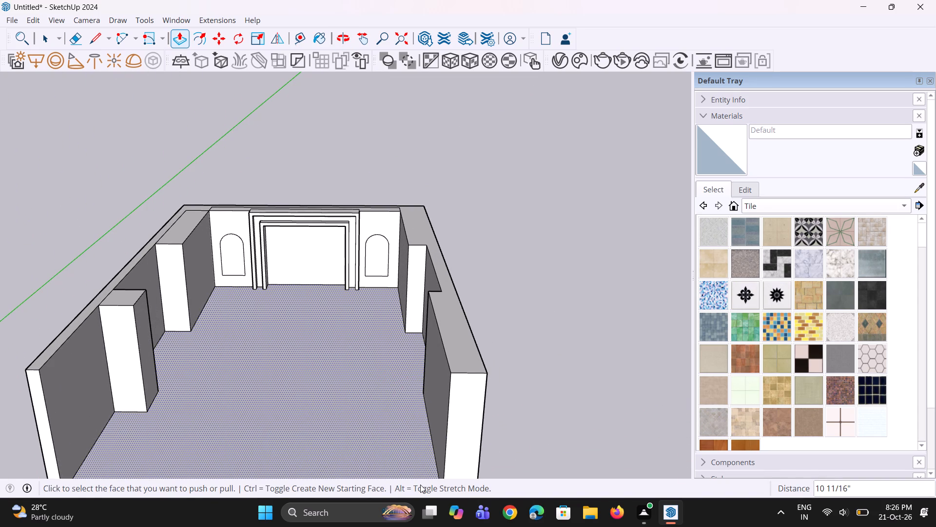
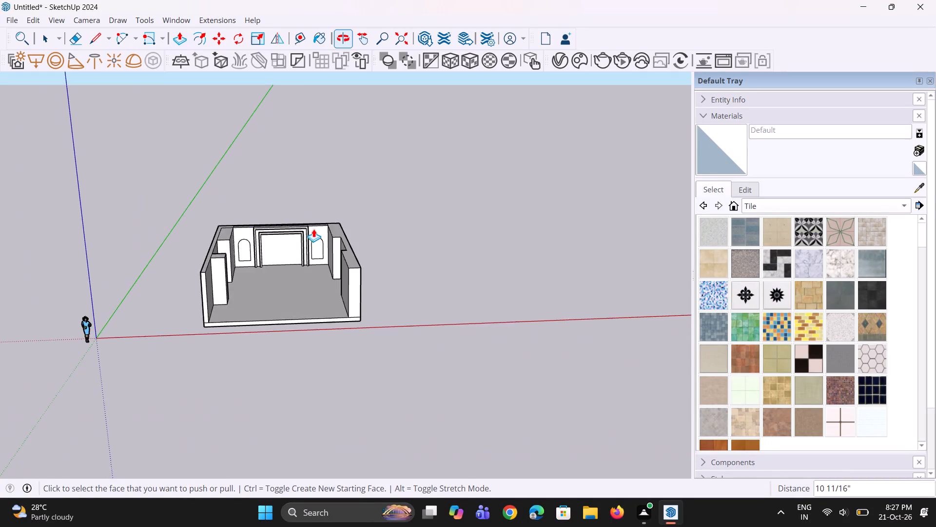
Push the back wall's right arched panel by about 1/16" and repeat the same push on the left arched panel.
scroll(313, 229, "up", 8)
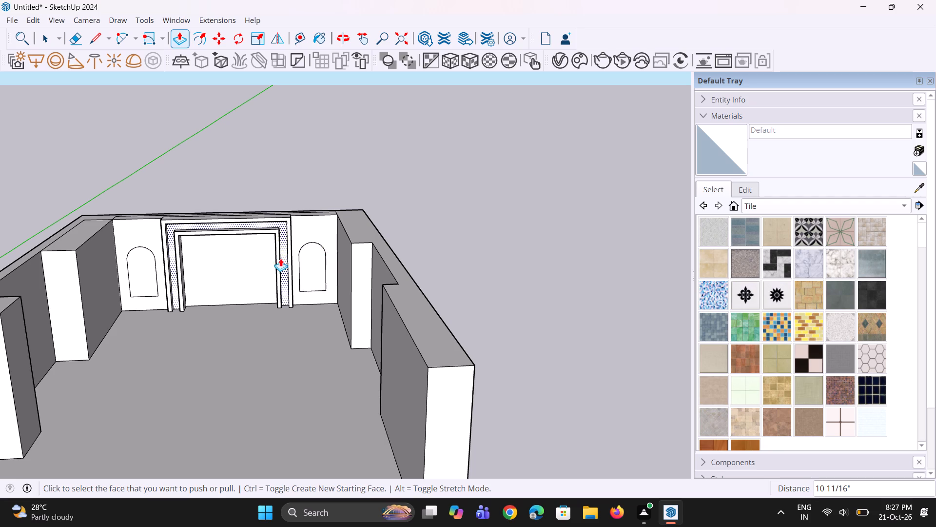
left_click(315, 274)
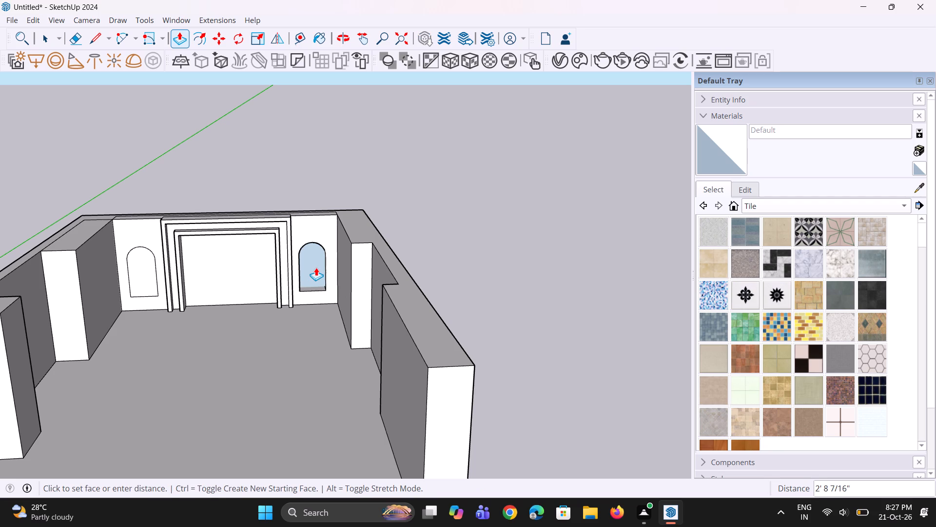
left_click(319, 272)
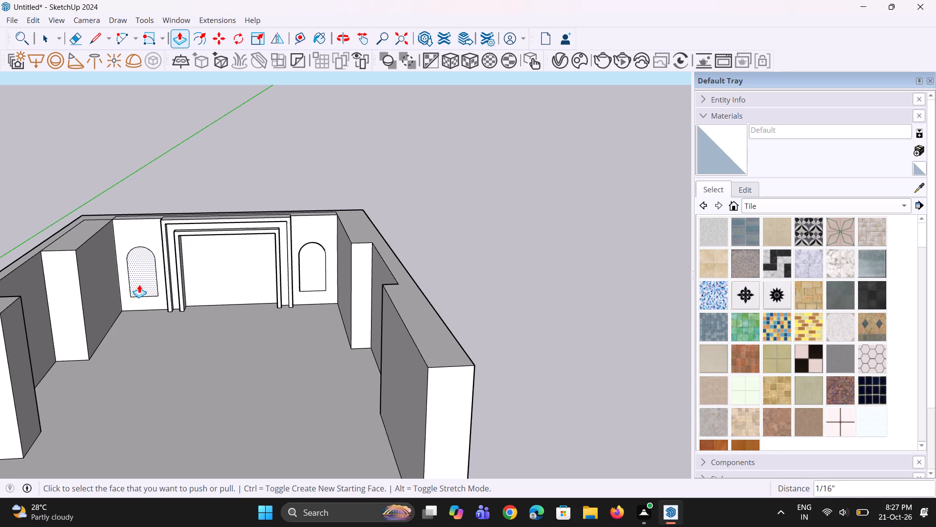
double_click(139, 284)
Push the back wall's right arched panel inward by about 6 5/16" and repeat the same recess on the left arched panel.
scroll(259, 277, "up", 3)
scroll(339, 253, "up", 3)
middle_click_drag(331, 284, 379, 350)
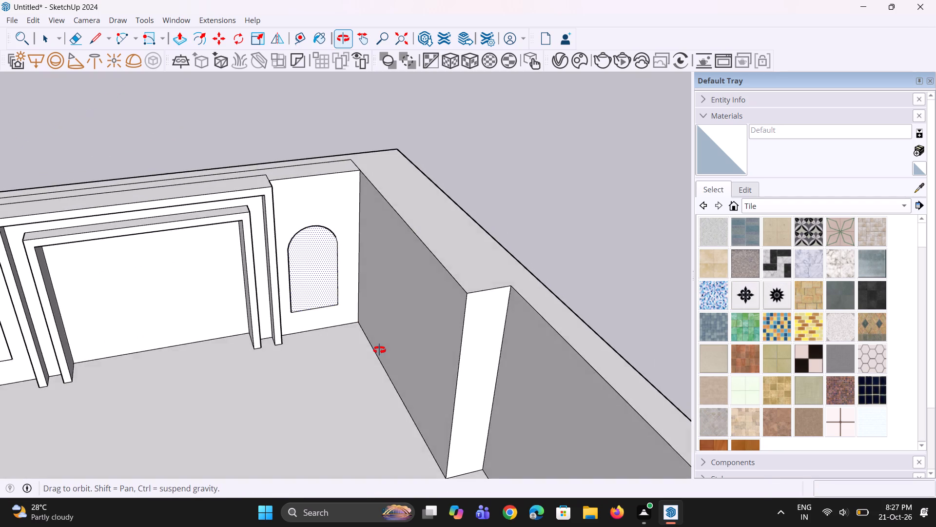
middle_click_drag(379, 350, 410, 336)
scroll(311, 273, "up", 2)
left_click(309, 273)
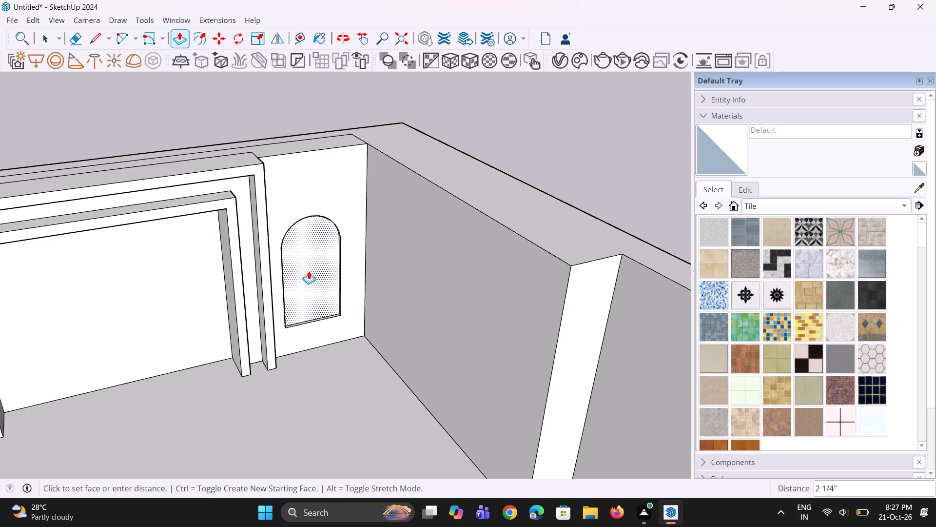
left_click(309, 266)
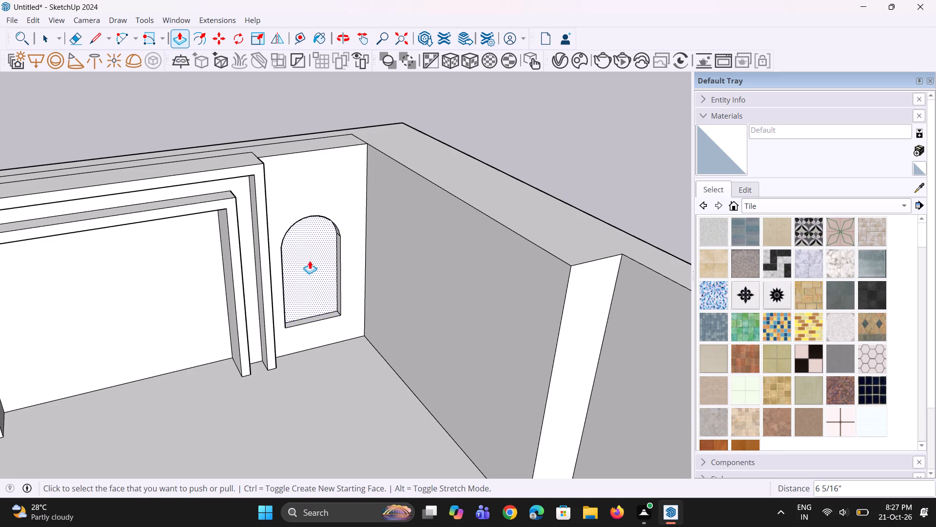
scroll(335, 245, "down", 6)
double_click(97, 311)
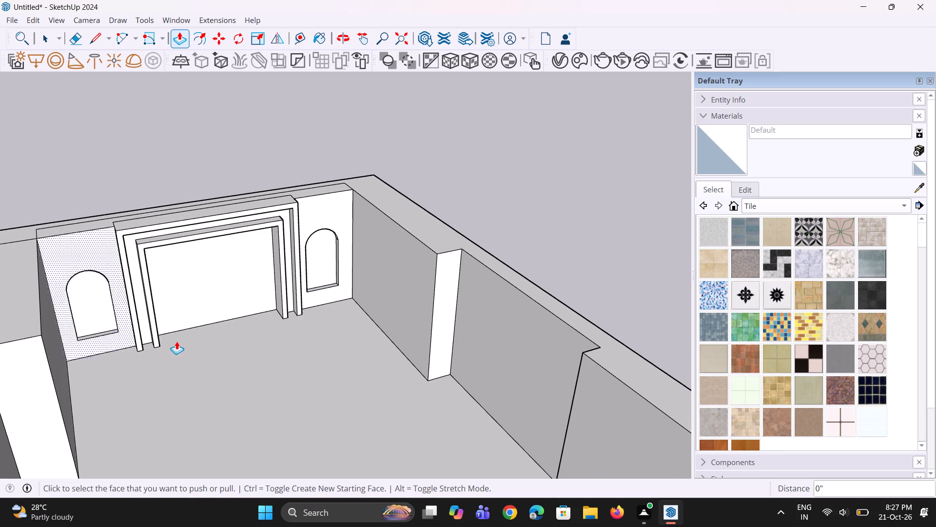
Copy the top edge of the back wall's left arched section down its face by about 11".
middle_click_drag(181, 343, 192, 311)
scroll(195, 343, "down", 7)
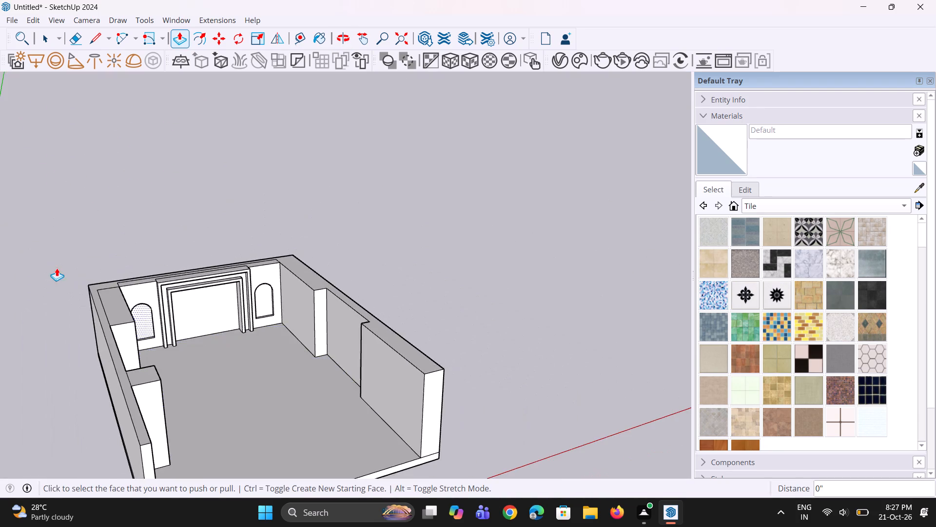
middle_click_drag(53, 266, 83, 243)
scroll(350, 395, "down", 5)
middle_click_drag(416, 421, 318, 432)
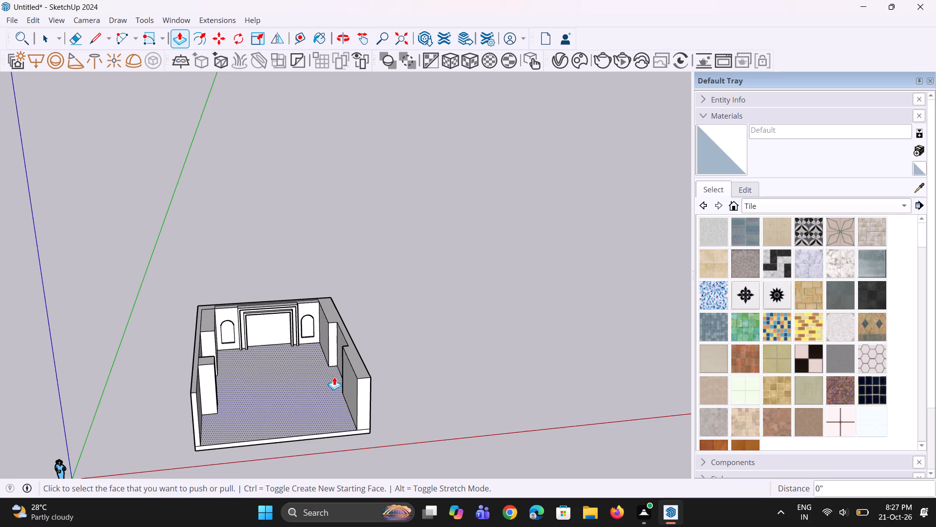
scroll(336, 352, "up", 1)
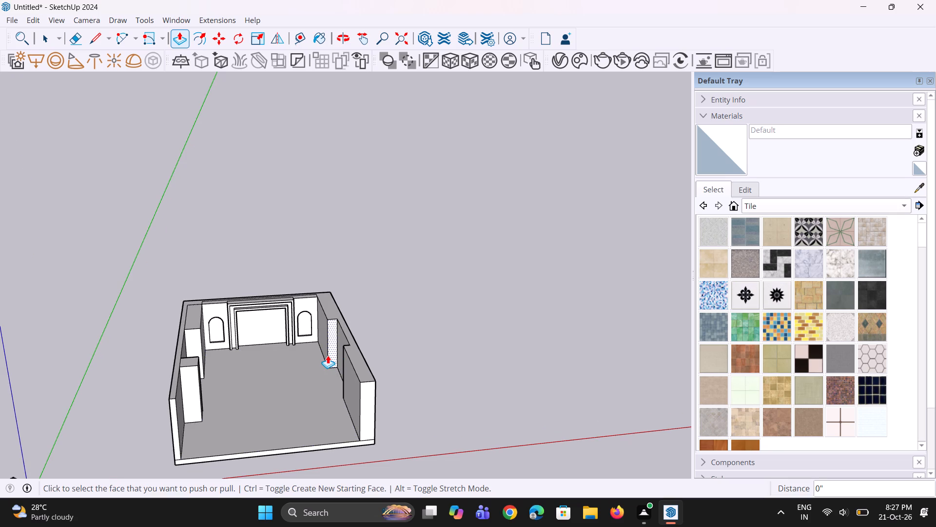
scroll(135, 323, "up", 12)
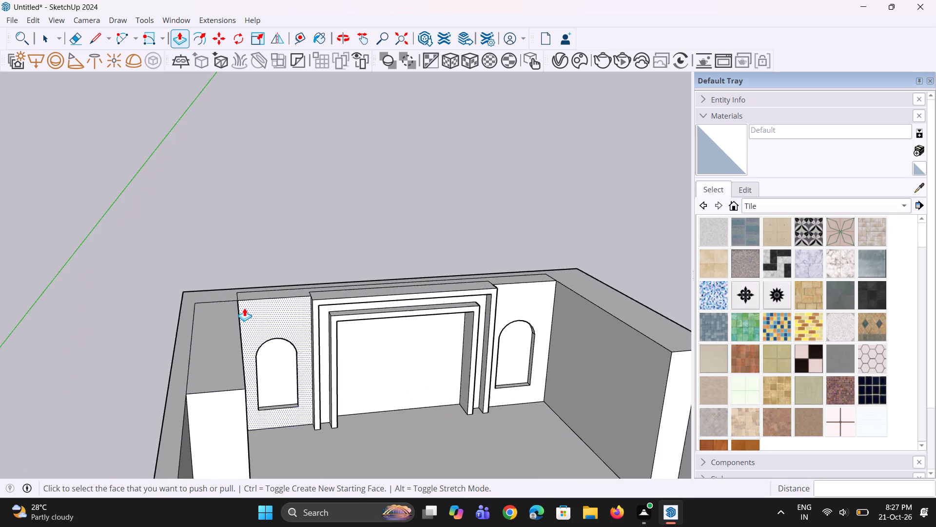
scroll(244, 308, "up", 3)
middle_click_drag(255, 319, 212, 306)
scroll(216, 297, "up", 5)
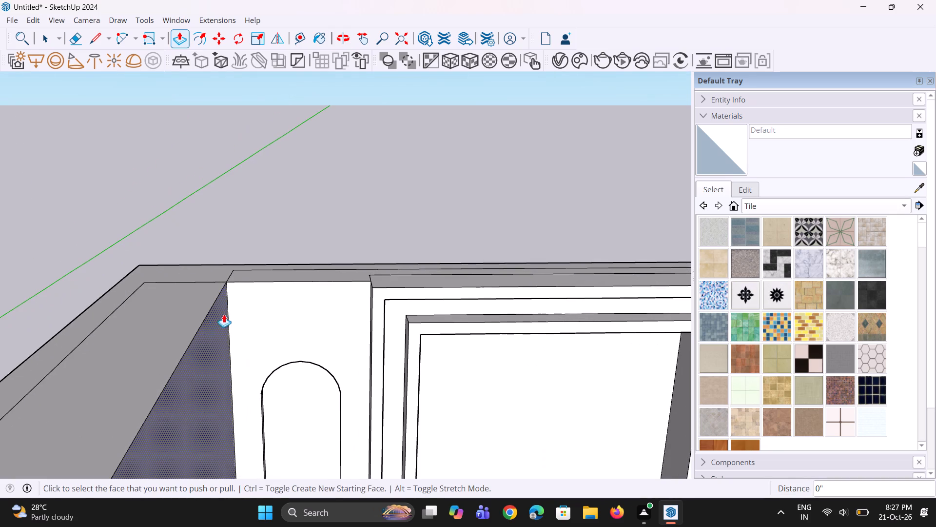
key("space")
left_click(269, 285)
scroll(254, 290, "up", 2)
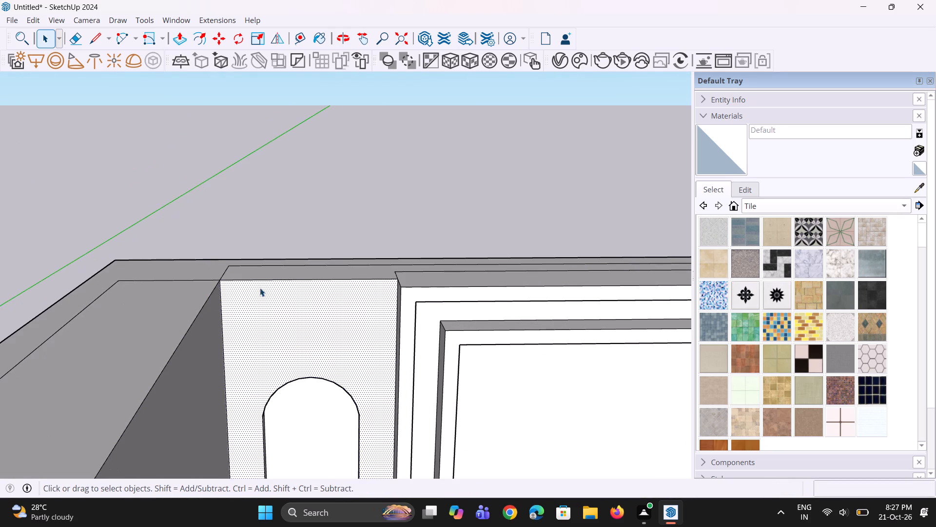
left_click(270, 283)
left_click(264, 283)
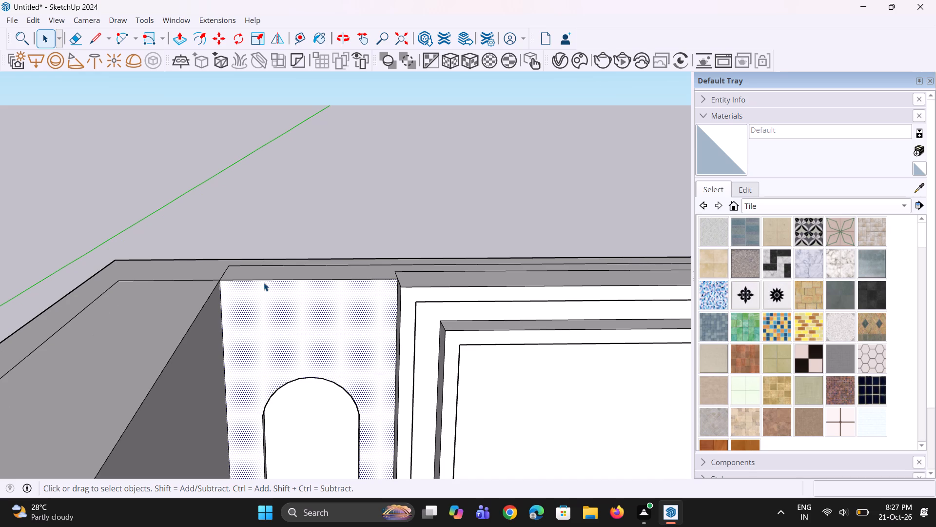
left_click(272, 279)
key("m")
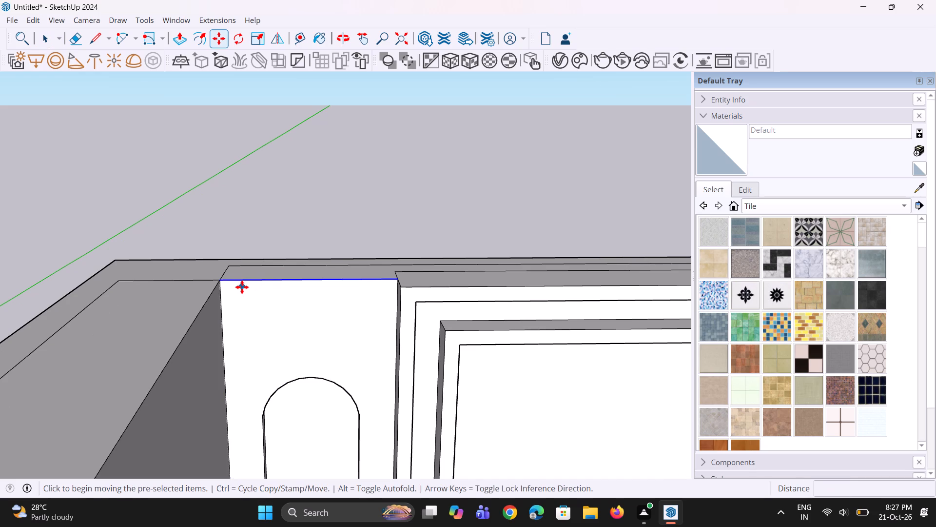
scroll(241, 287, "down", 1)
scroll(218, 293, "up", 3)
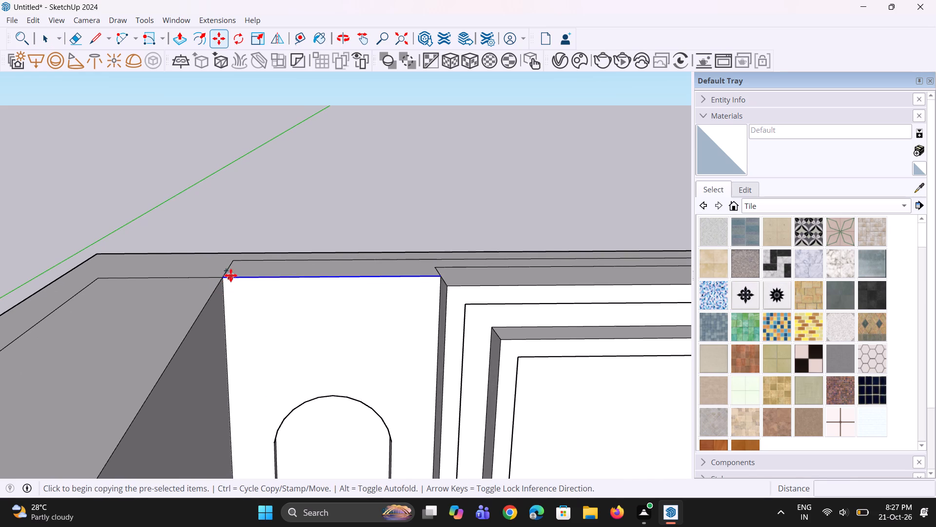
left_click(226, 280)
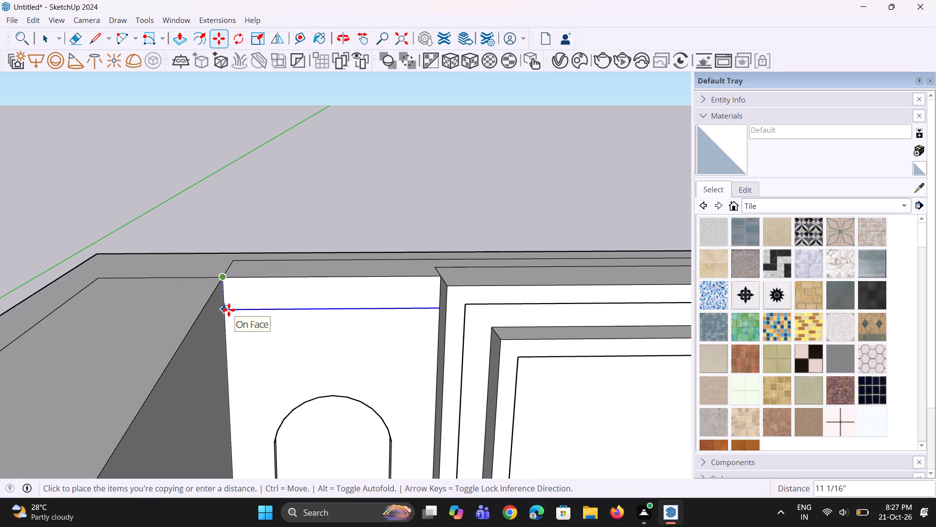
left_click(230, 306)
Copy the new horizontal line down by about 2" to form a narrow strip above the left arch.
middle_click_drag(242, 327, 242, 294)
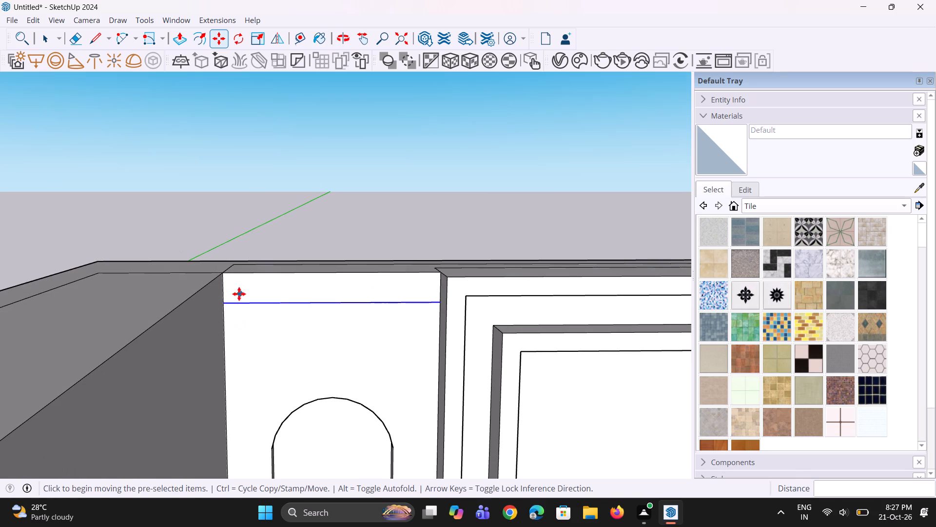
key("m")
scroll(216, 316, "up", 5)
left_click(226, 296)
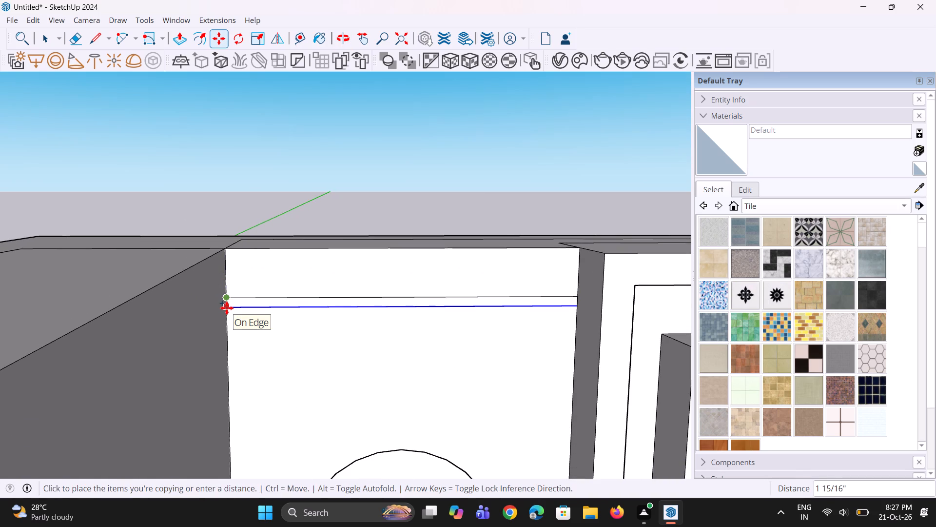
left_click(228, 309)
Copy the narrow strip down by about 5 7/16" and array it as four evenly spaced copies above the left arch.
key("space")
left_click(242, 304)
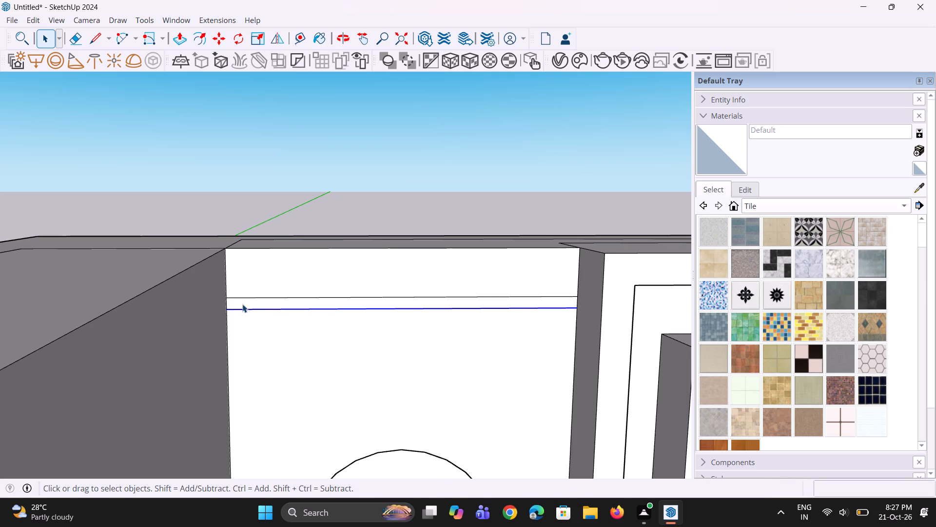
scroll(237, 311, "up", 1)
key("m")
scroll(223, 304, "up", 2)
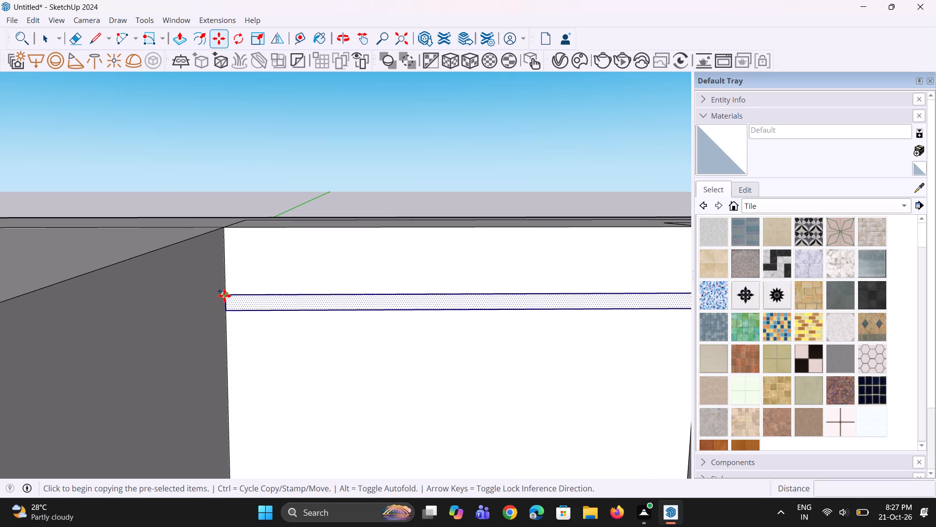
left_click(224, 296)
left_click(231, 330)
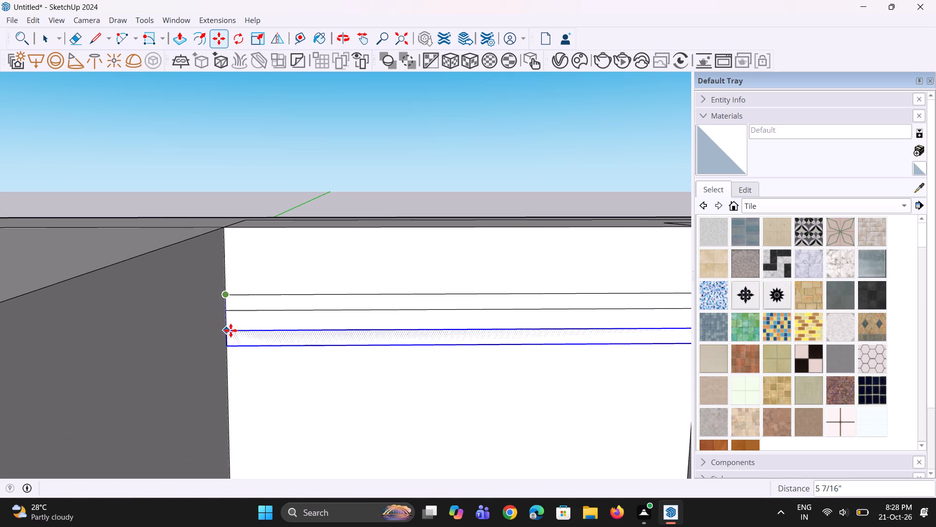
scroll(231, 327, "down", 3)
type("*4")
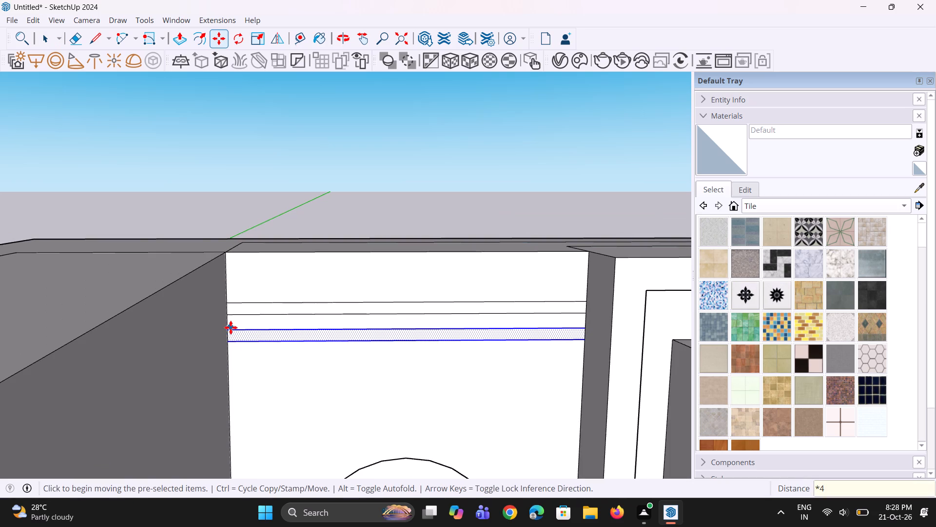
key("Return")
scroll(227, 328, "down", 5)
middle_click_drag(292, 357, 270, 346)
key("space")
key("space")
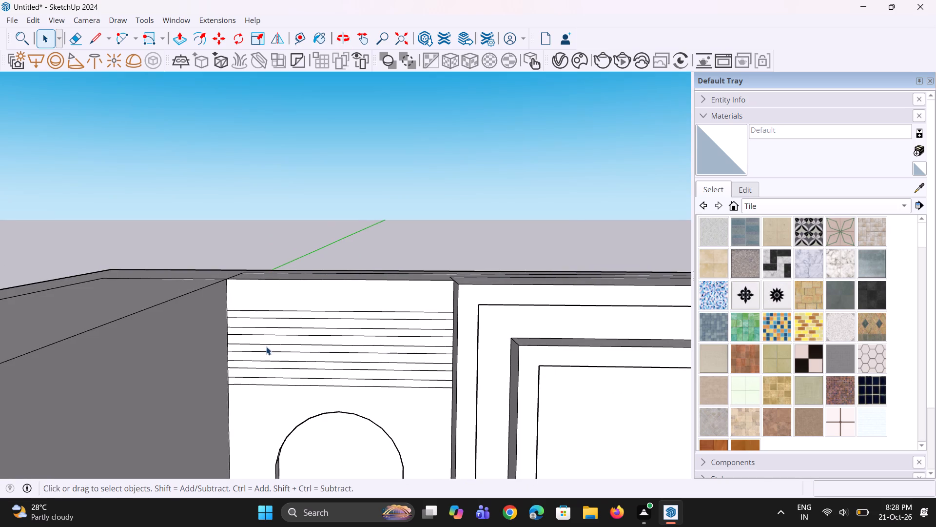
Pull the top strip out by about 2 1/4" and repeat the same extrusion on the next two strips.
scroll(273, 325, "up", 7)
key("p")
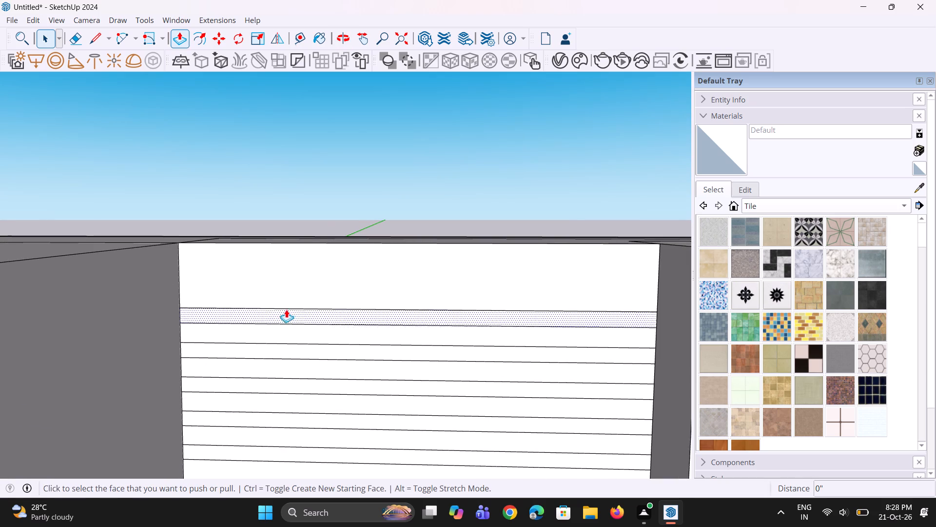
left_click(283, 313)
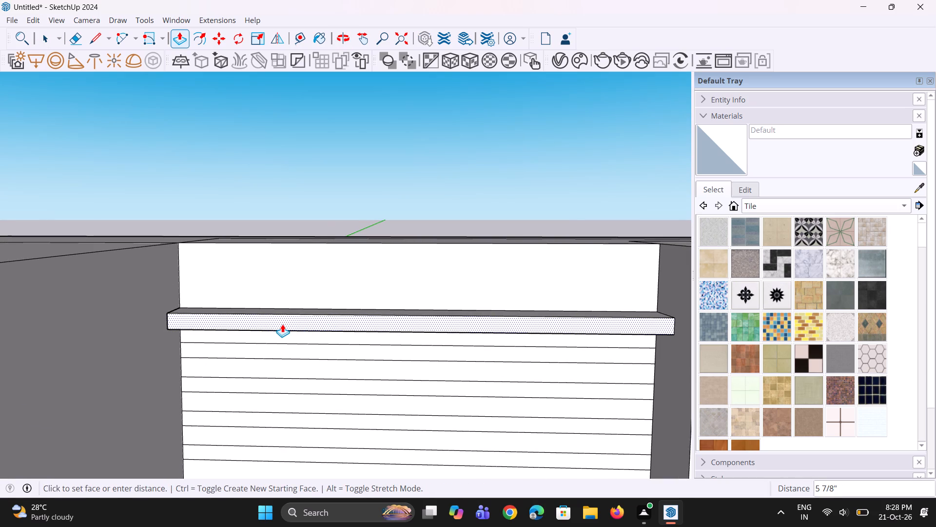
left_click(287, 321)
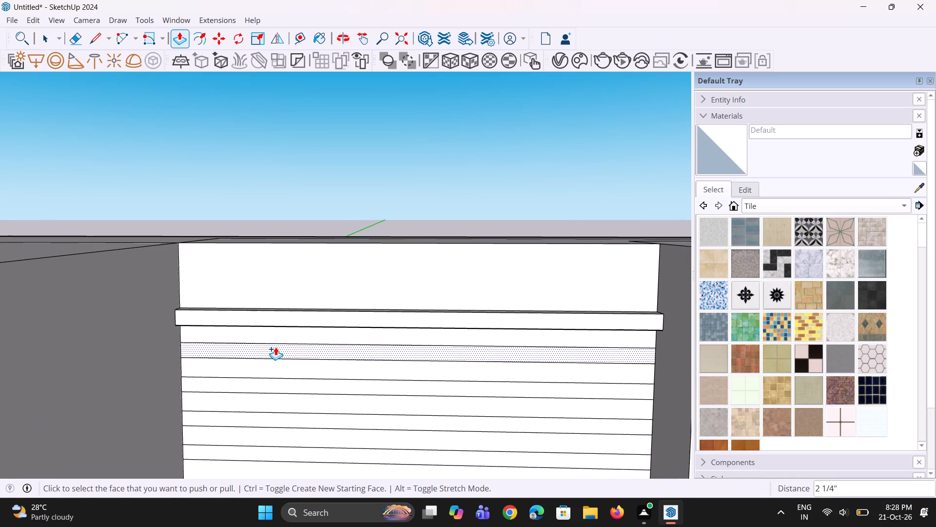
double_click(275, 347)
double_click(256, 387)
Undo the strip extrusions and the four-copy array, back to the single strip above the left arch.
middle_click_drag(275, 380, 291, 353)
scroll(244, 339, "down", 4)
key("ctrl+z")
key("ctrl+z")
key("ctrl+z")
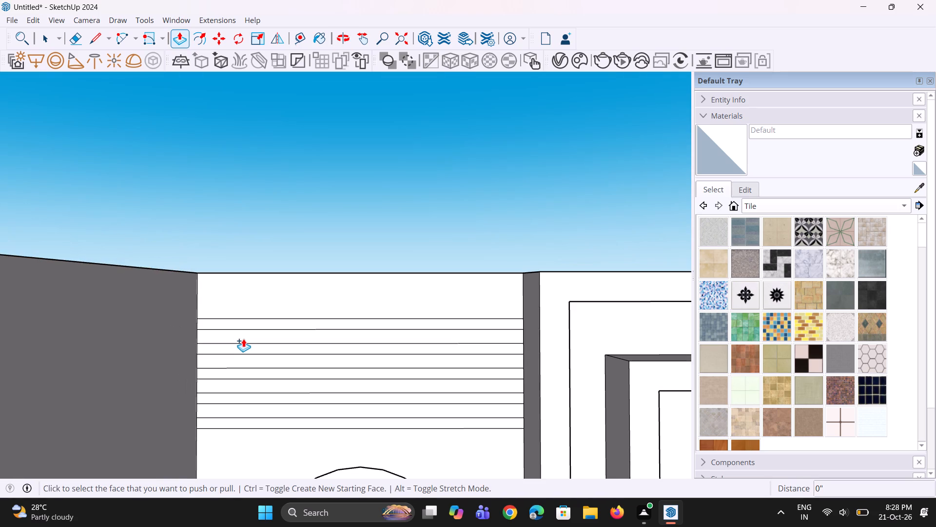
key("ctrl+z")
Copy the narrow strip down by about 4 3/8" and array it as five evenly spaced copies above the left arch.
key("space")
left_click(236, 323)
scroll(217, 334, "up", 2)
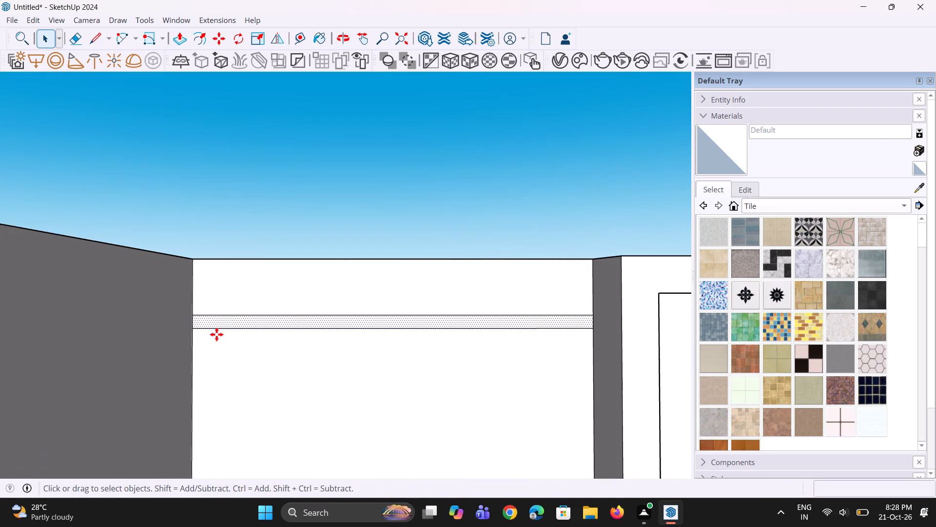
key("m")
scroll(207, 336, "up", 2, "ctrl")
left_click(189, 313)
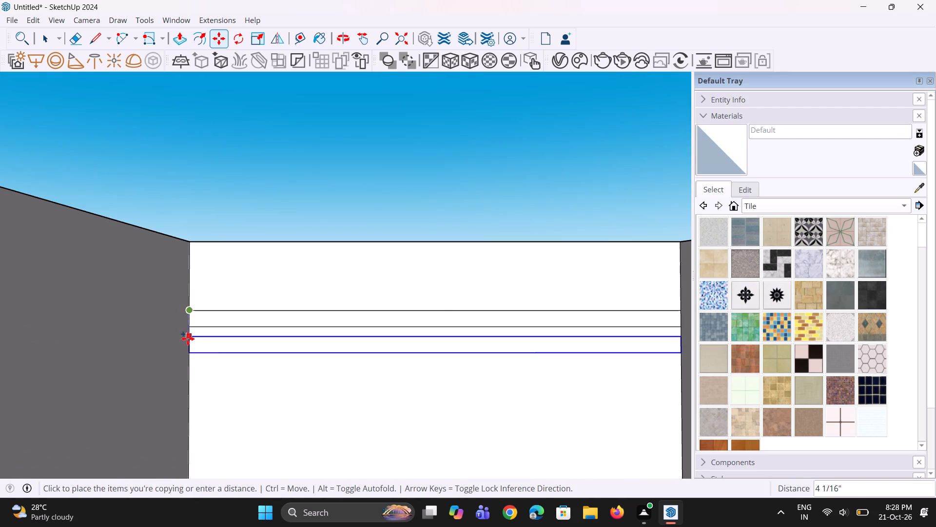
left_click(188, 341)
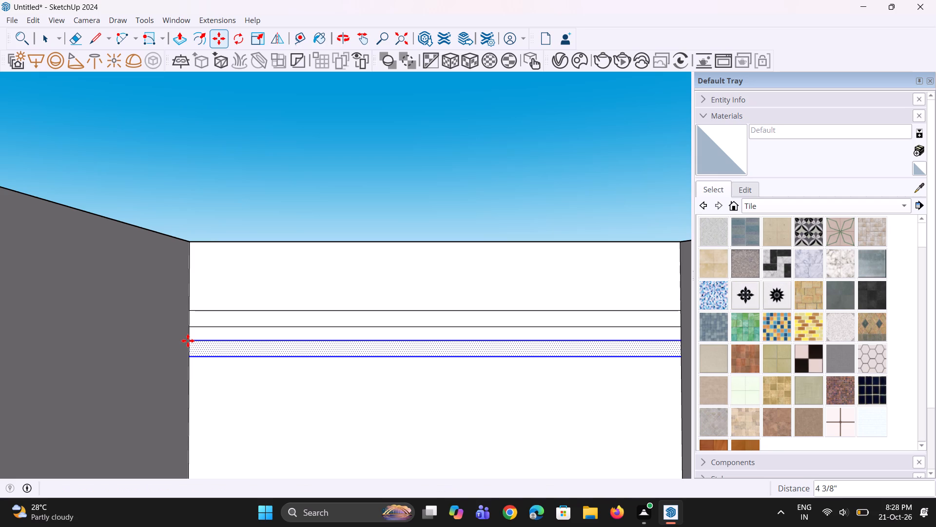
type("*5")
key("Return")
scroll(188, 341, "down", 5)
key("space")
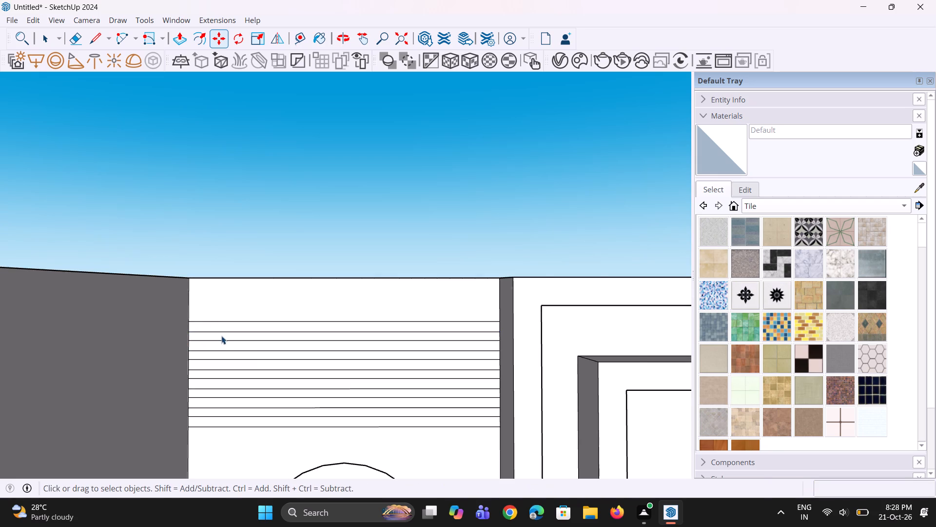
key("space")
Extrude the topmost strip above the left arch 1' out from the back wall.
scroll(246, 340, "up", 1)
left_click(260, 330)
middle_click_drag(261, 351, 265, 401)
scroll(269, 338, "up", 2)
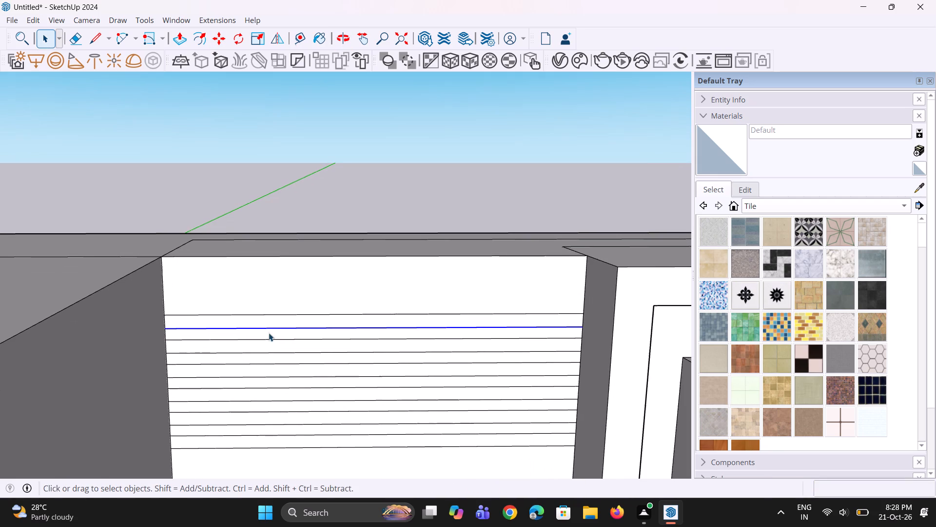
left_click(275, 324)
key("p")
left_click(276, 323)
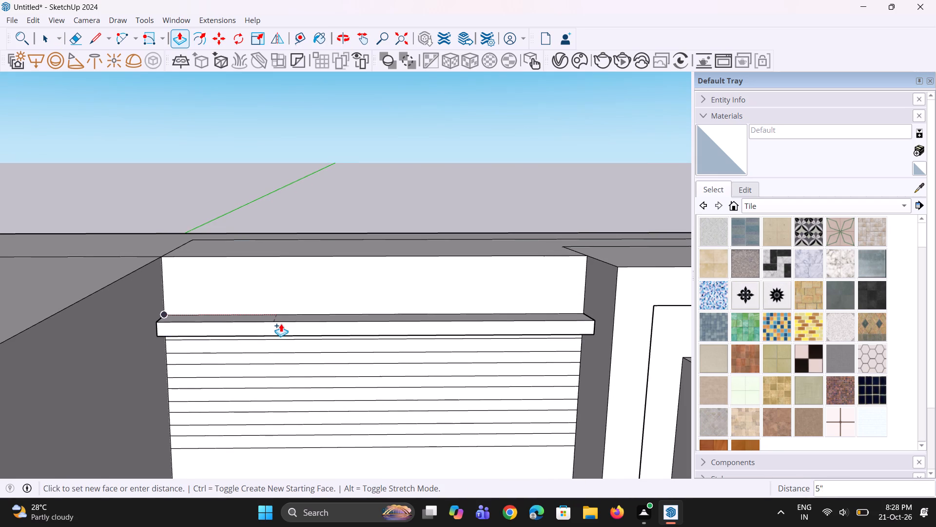
type("1'")
key("Return")
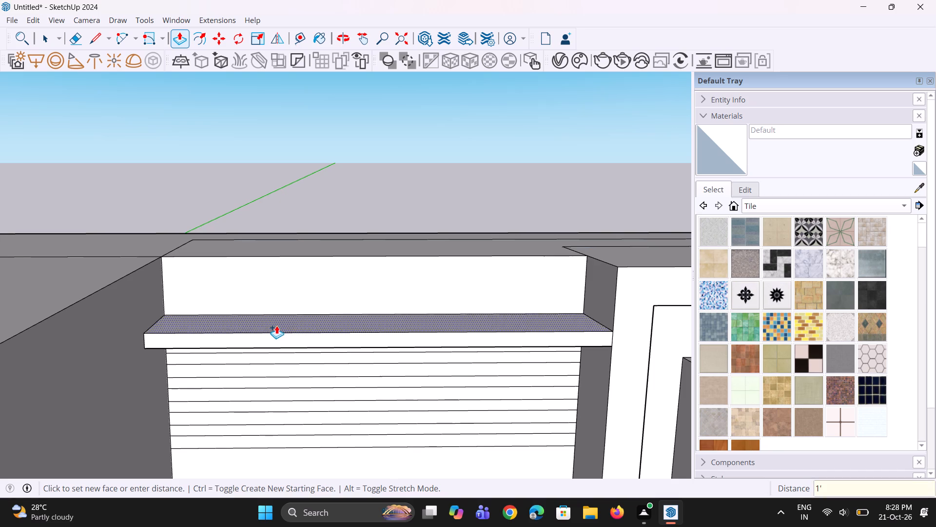
Undo the 1' extrusion of the topmost strip above the left arch and extrude that strip 4" instead.
middle_click_drag(265, 340, 221, 317)
key("ctrl+z")
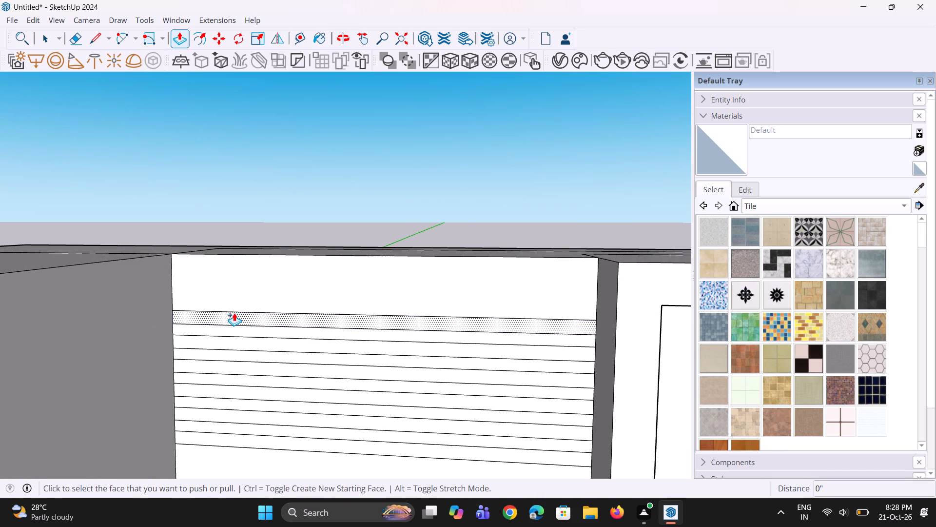
left_click(235, 314)
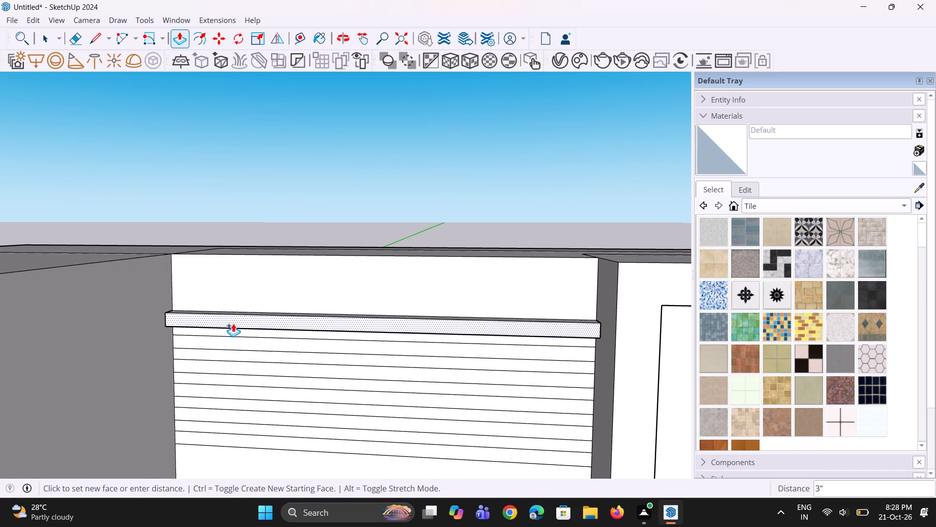
type("4\"")
key("Return")
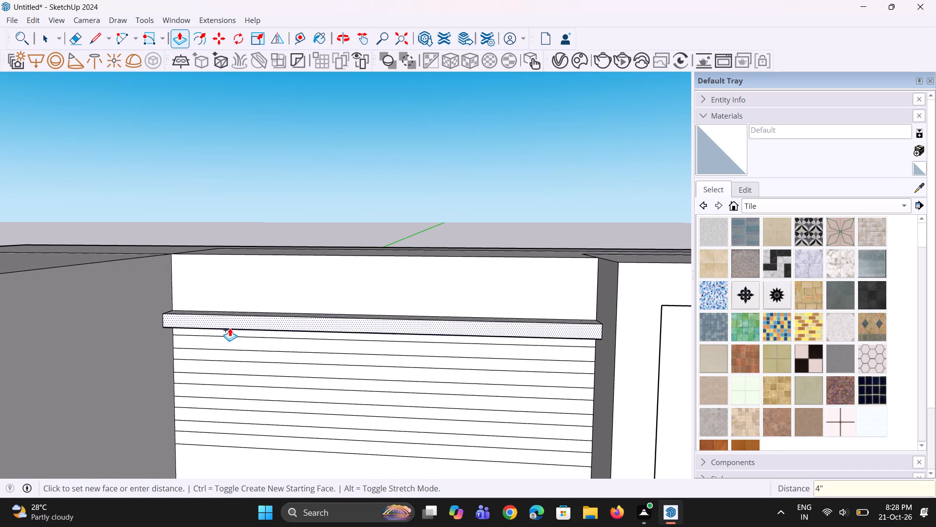
Repeat the 4" extrusion on the five strips below the topmost one, keeping the gaps between them flush with the wall.
double_click(221, 338)
double_click(202, 372)
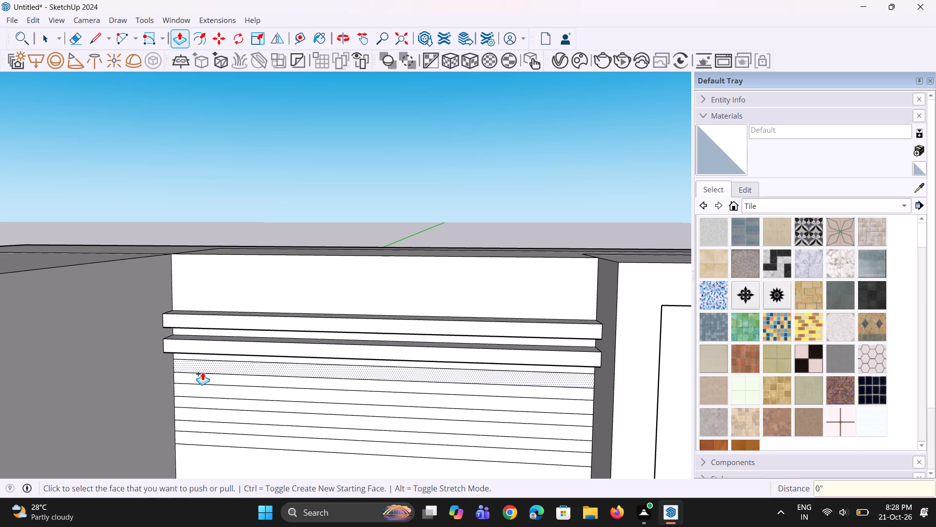
double_click(193, 390)
double_click(198, 408)
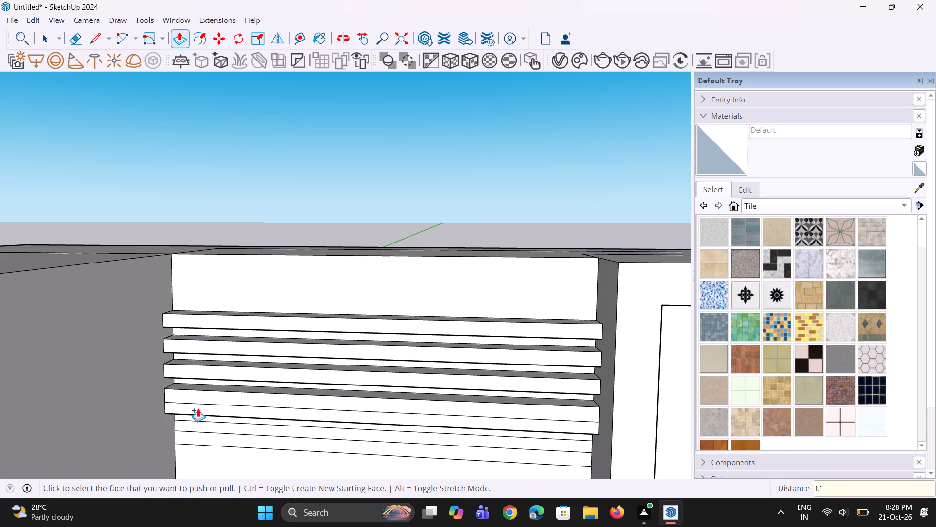
key("ctrl+z")
double_click(208, 421)
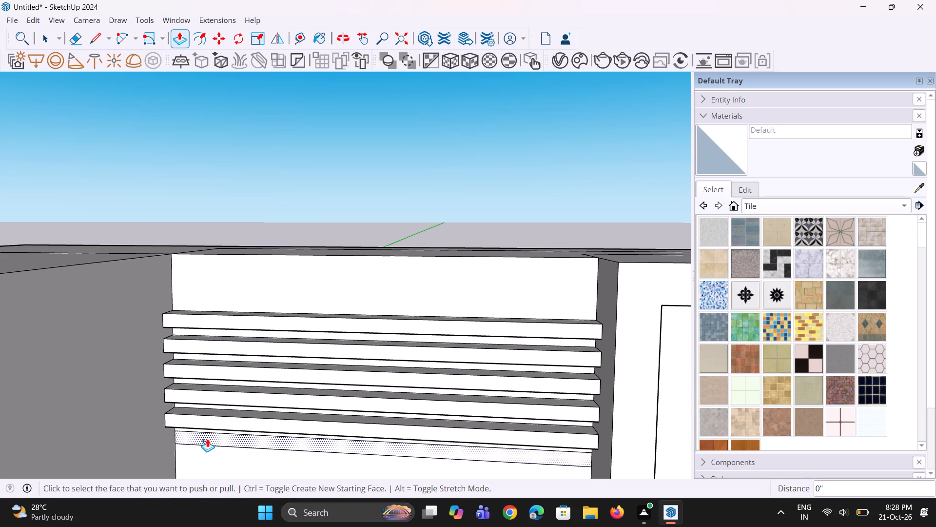
double_click(207, 439)
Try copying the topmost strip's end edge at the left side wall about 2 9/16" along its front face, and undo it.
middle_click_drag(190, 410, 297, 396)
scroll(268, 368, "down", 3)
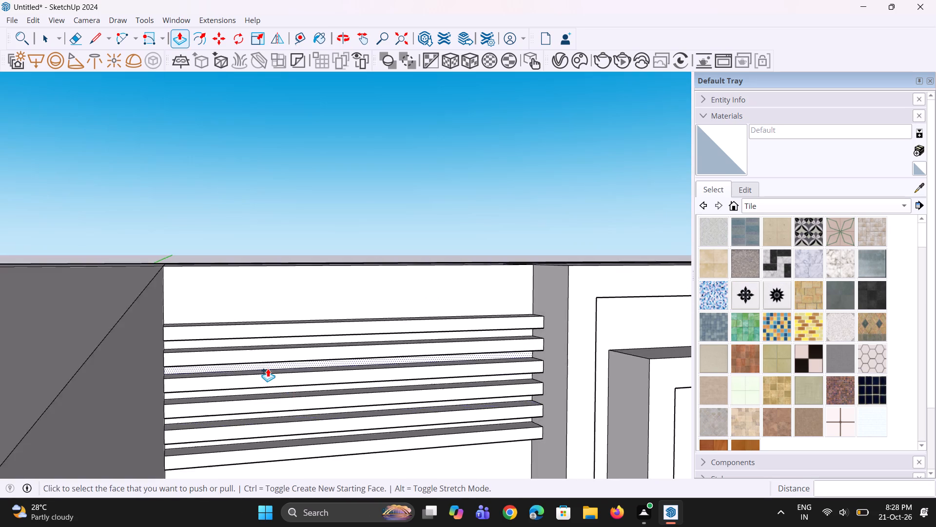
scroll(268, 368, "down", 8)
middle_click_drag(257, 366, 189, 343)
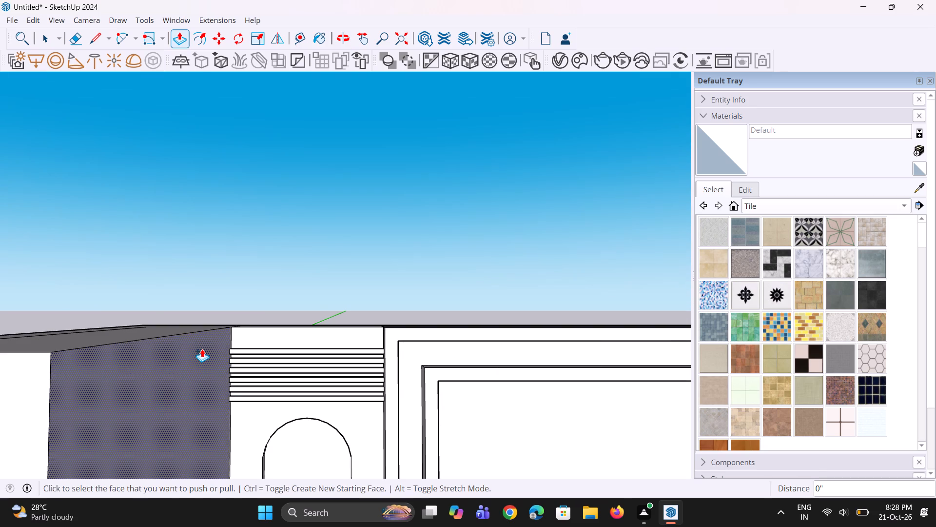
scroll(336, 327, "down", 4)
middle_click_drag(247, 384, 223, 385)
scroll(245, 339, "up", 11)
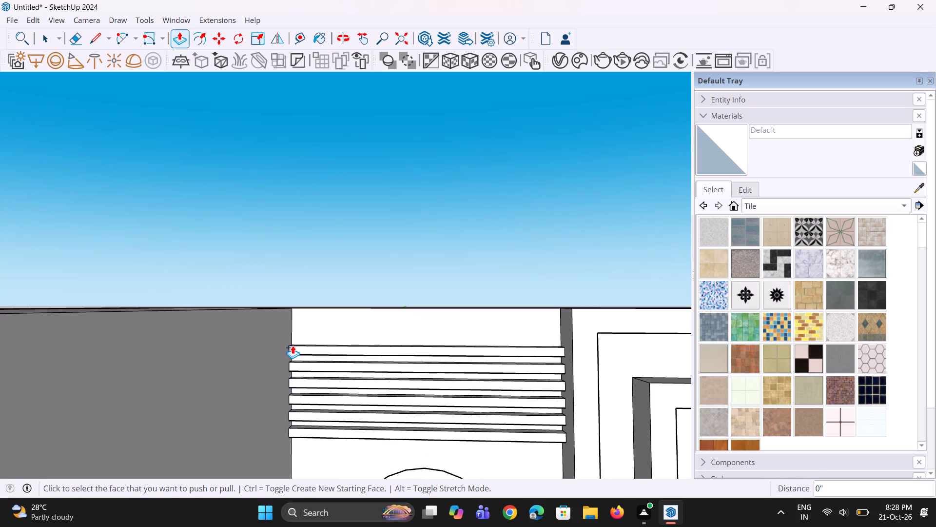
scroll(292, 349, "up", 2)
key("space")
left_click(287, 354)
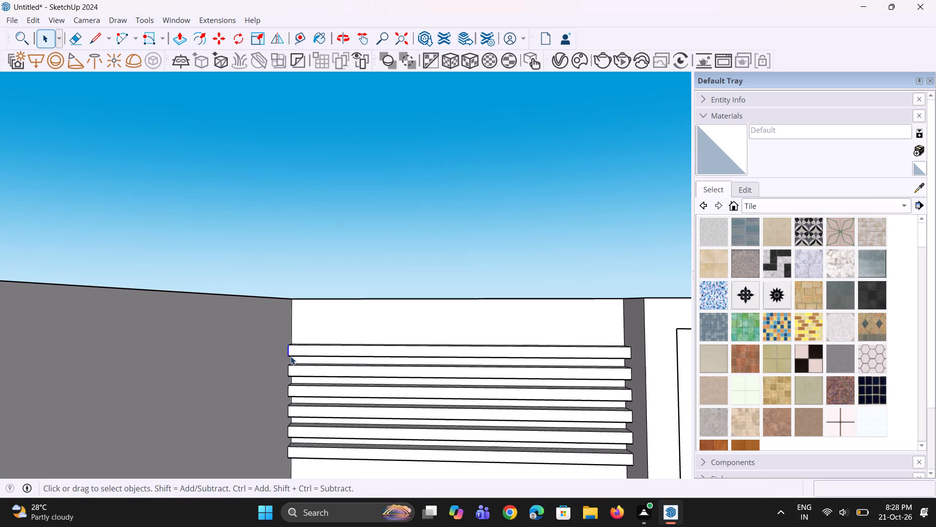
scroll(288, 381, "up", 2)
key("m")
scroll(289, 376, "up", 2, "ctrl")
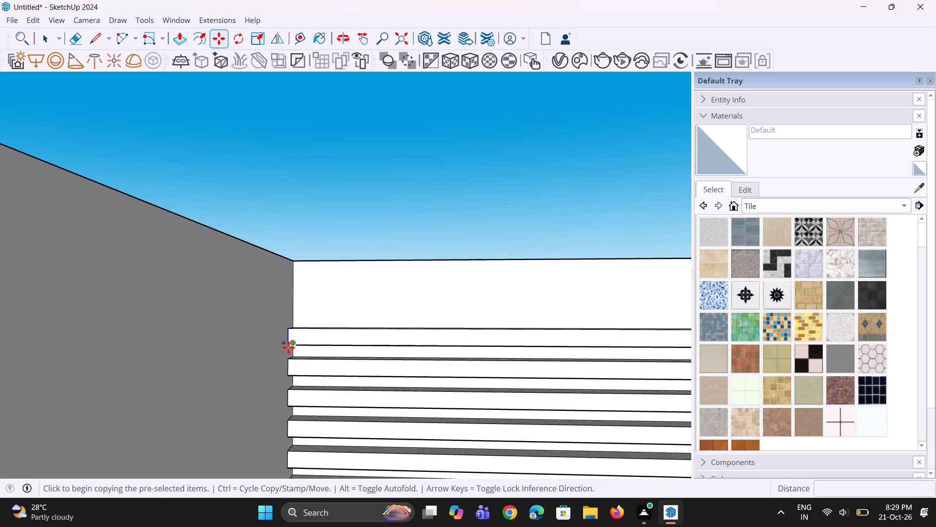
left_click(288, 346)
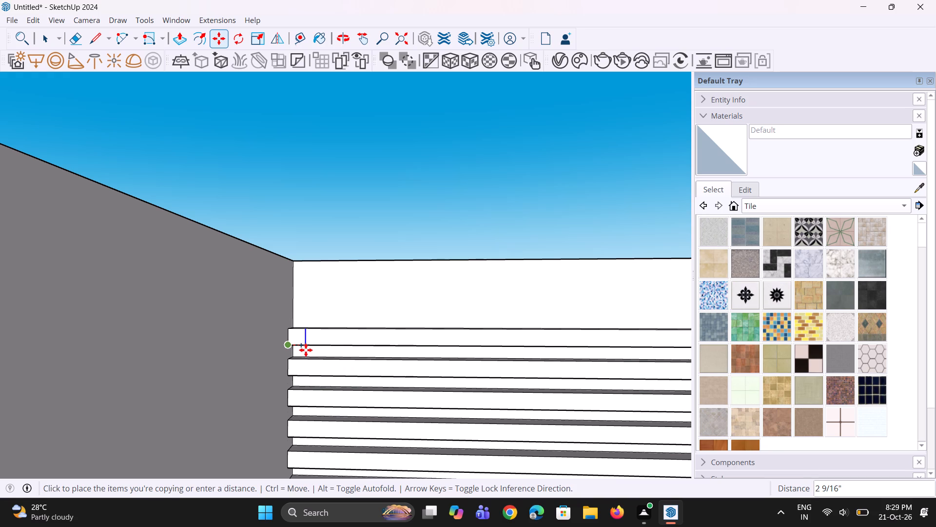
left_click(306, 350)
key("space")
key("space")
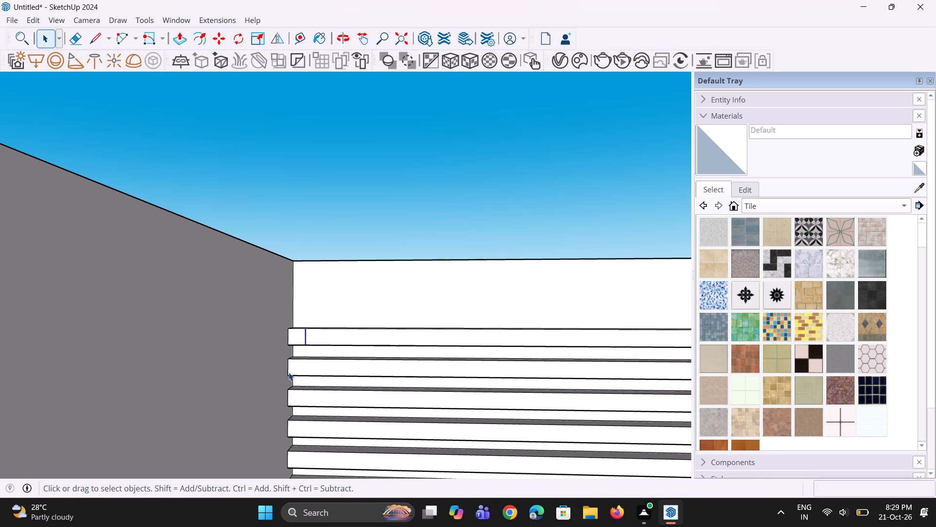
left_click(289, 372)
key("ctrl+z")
Copy the end edges of all six strips at the left side wall about 2 3/16" inward along their front faces.
left_click(290, 340)
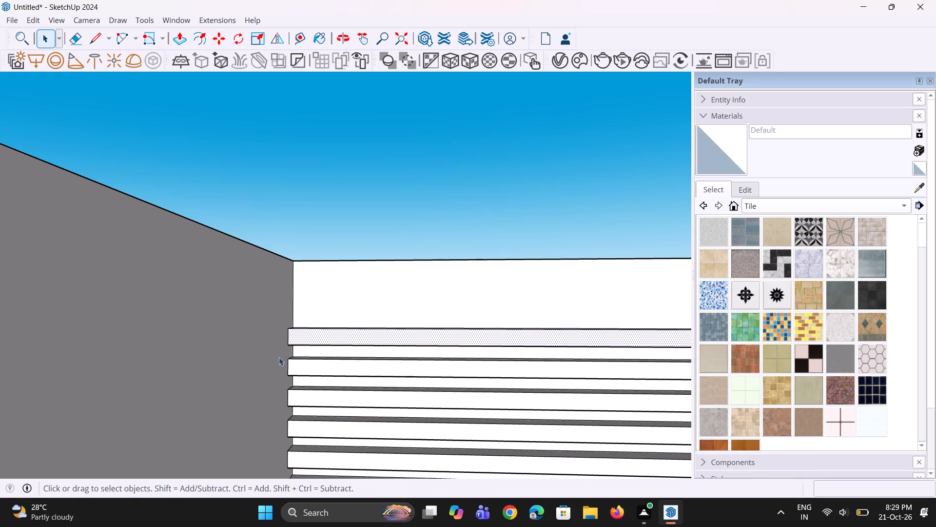
scroll(285, 381, "up", 5)
left_click(288, 321)
scroll(299, 383, "up", 1, "ctrl")
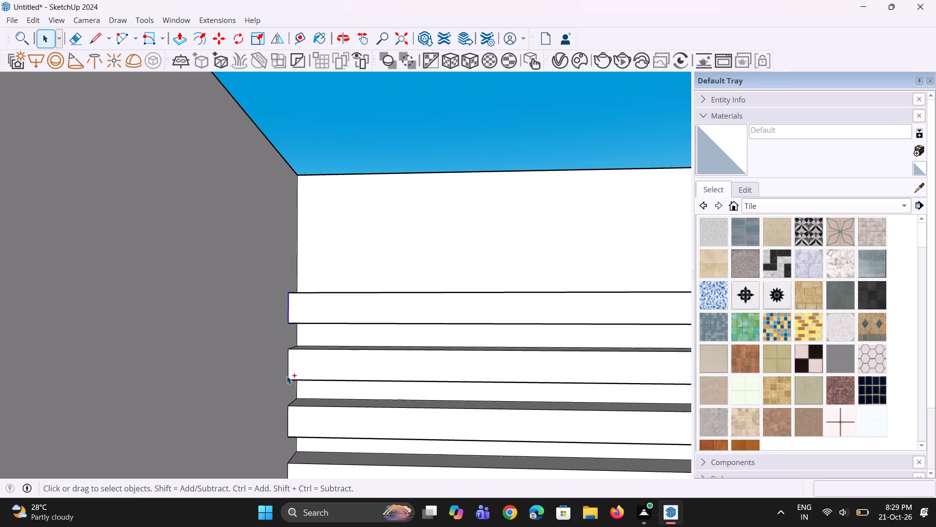
left_click(288, 372, "ctrl")
scroll(289, 322, "down", 5)
scroll(290, 416, "up", 7)
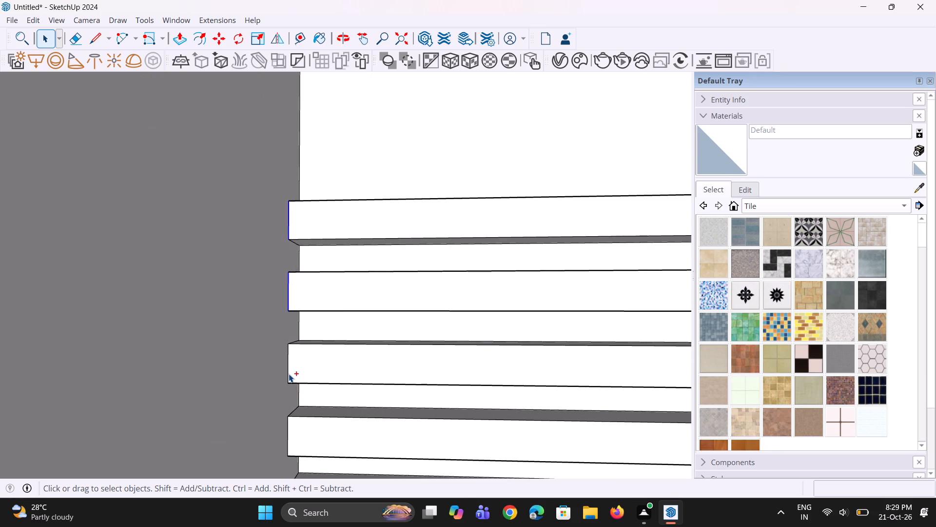
left_click(289, 374, "ctrl")
scroll(291, 369, "down", 6)
scroll(284, 421, "up", 4)
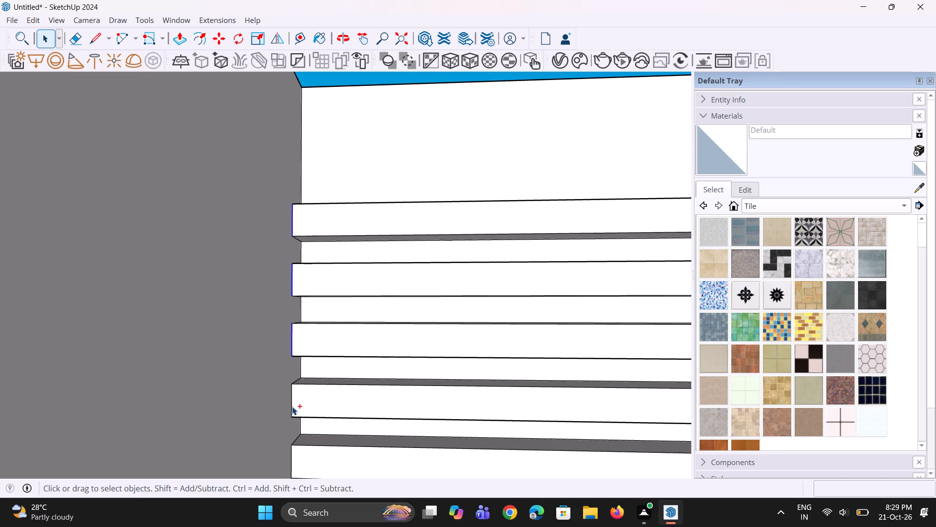
left_click(292, 406, "ctrl")
scroll(294, 394, "down", 6)
scroll(294, 394, "up", 1)
scroll(294, 394, "down", 4)
scroll(284, 443, "up", 5)
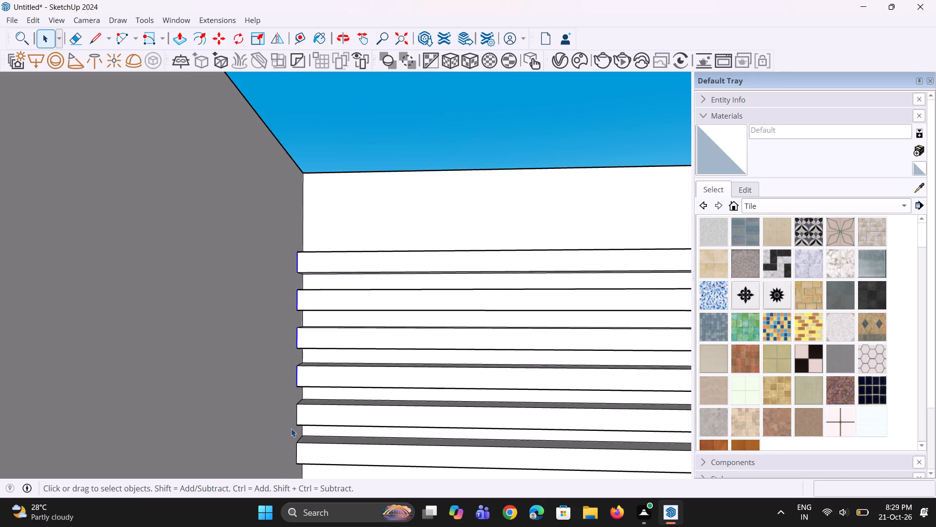
scroll(291, 428, "up", 8)
left_click(301, 416, "ctrl")
scroll(305, 398, "down", 5)
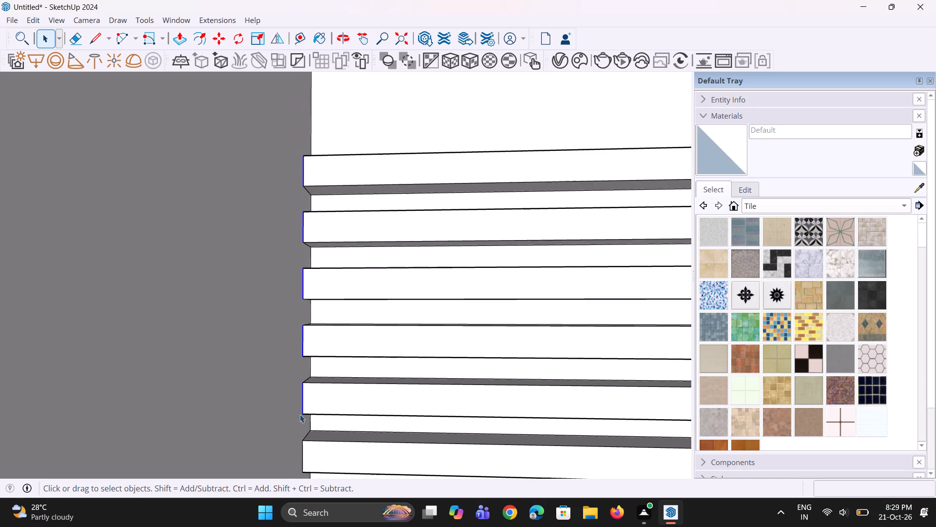
scroll(293, 454, "up", 3, "ctrl")
left_click(306, 459, "ctrl")
scroll(300, 417, "down", 3)
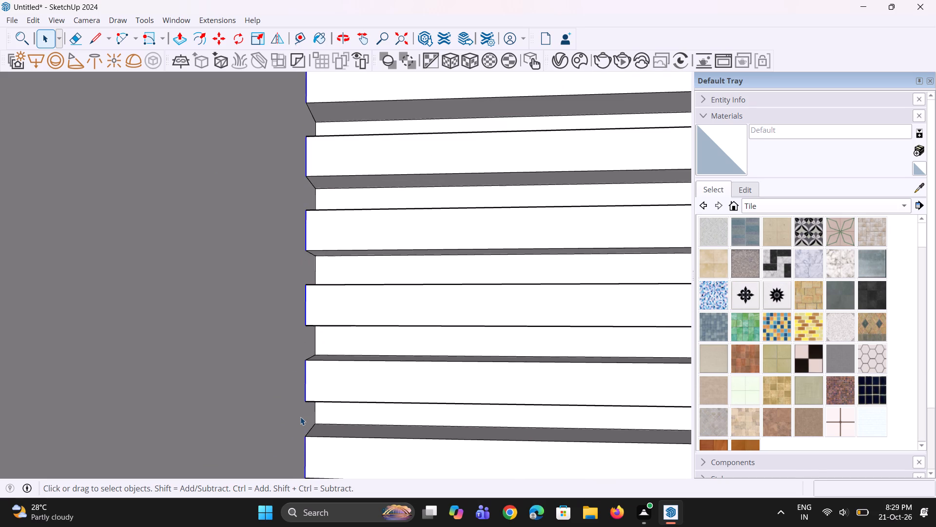
scroll(300, 417, "down", 2)
scroll(299, 484, "up", 7)
key("m")
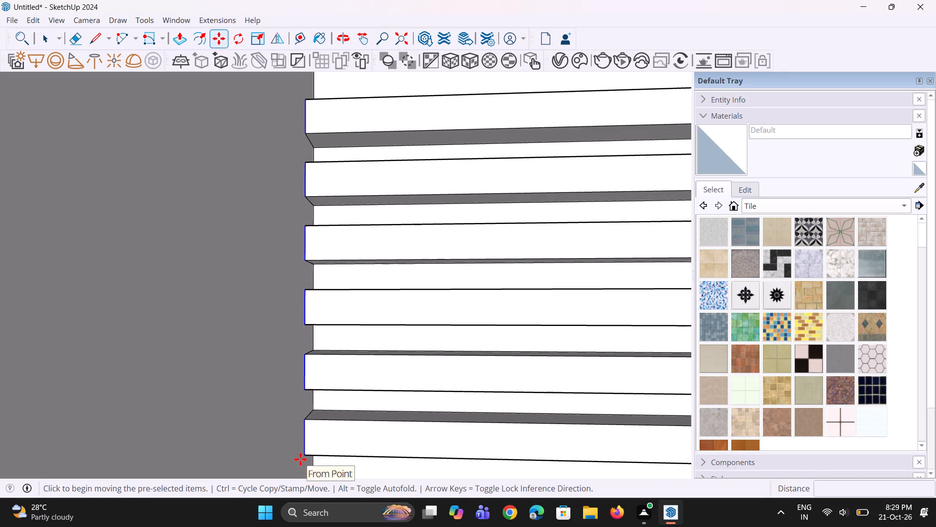
left_click(310, 457)
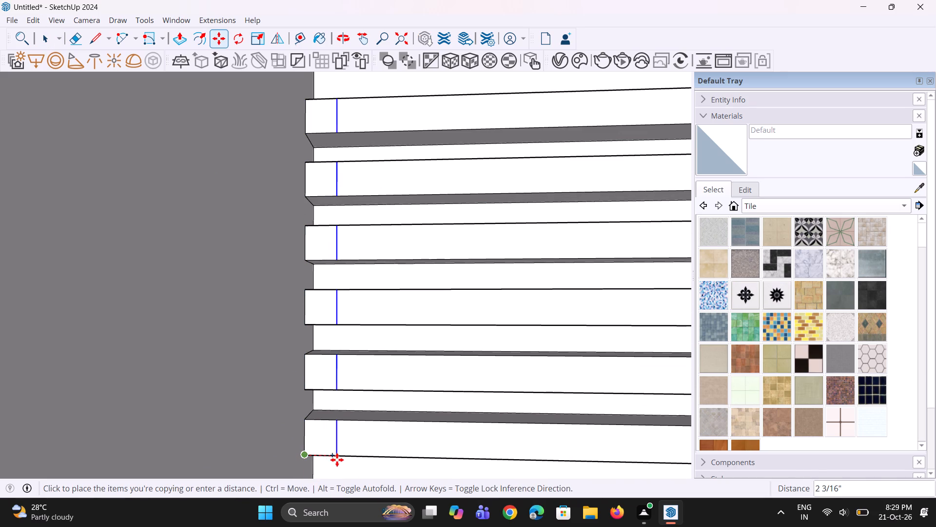
left_click(337, 460)
Extrude the topmost strip's small end face 15' 2 3/4" along the left side wall, up to the front of its thick section.
scroll(337, 460, "down", 12)
middle_click_drag(356, 449, 281, 462)
key("p")
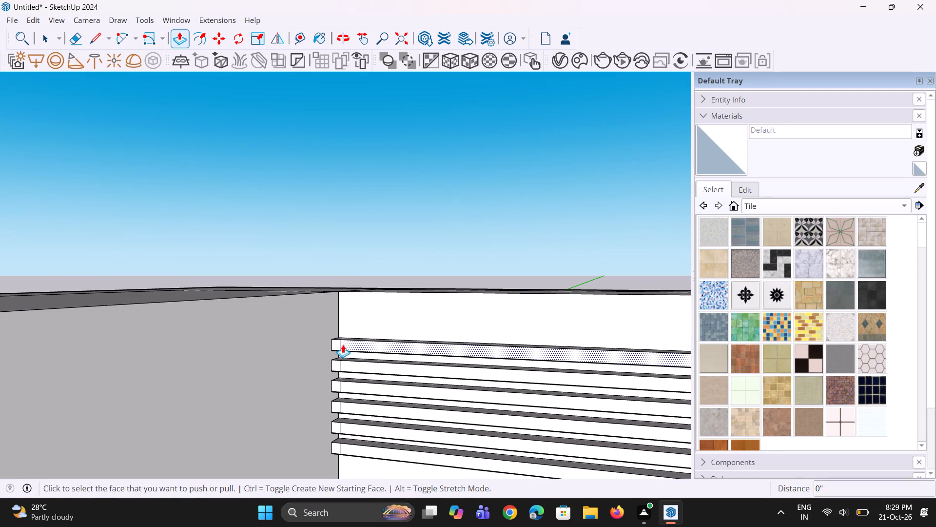
left_click(336, 346)
scroll(294, 368, "down", 12)
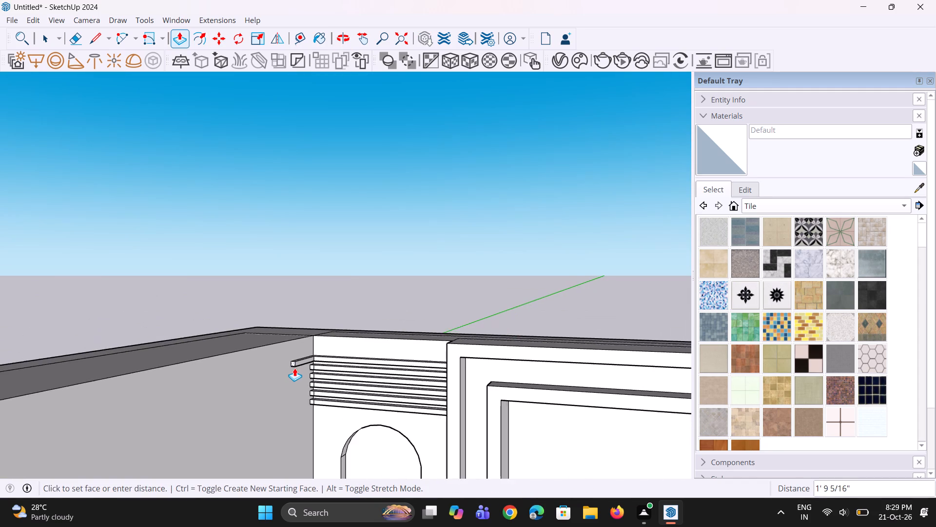
scroll(294, 368, "down", 3)
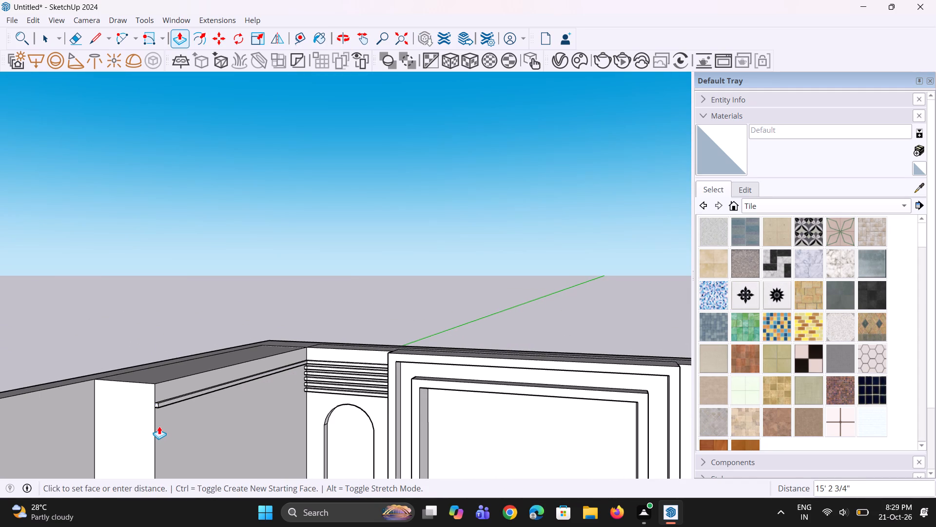
left_click(157, 427)
Repeat the 15' 2 3/4" extrusion on the small end faces of the other five strips along the left side wall.
scroll(280, 388, "up", 3)
scroll(309, 359, "up", 7)
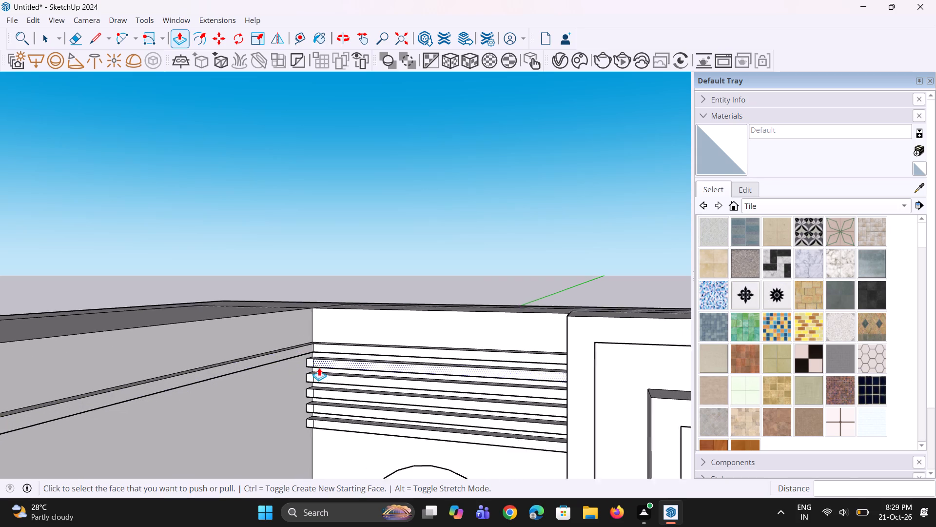
scroll(319, 367, "up", 4)
double_click(305, 361)
double_click(304, 386)
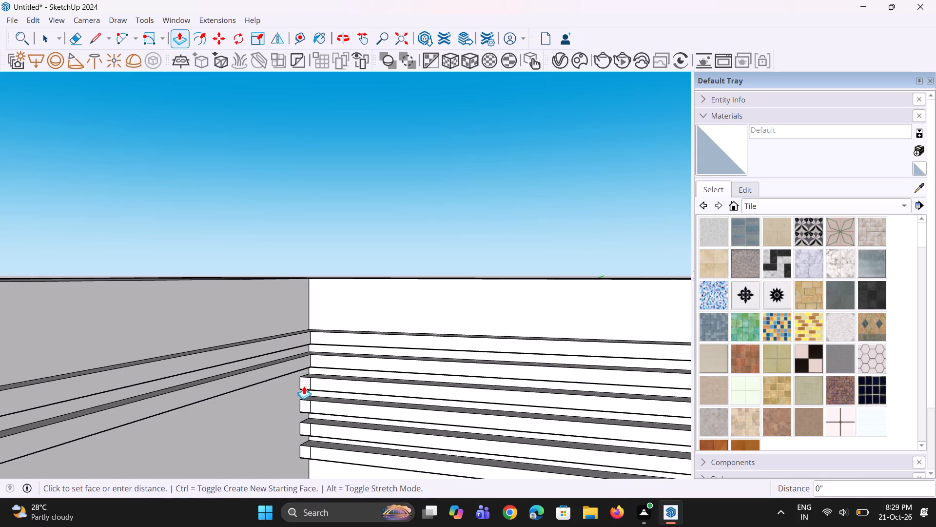
double_click(302, 409)
double_click(306, 427)
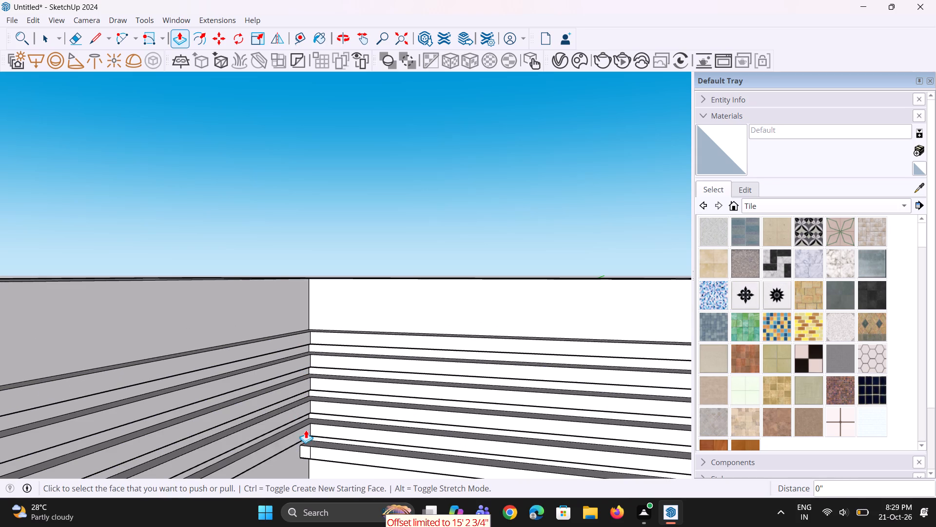
double_click(306, 446)
Pull the front end of the topmost side-wall strip about 2 7/8" past the front face of the wall's thick section.
scroll(351, 401, "down", 13)
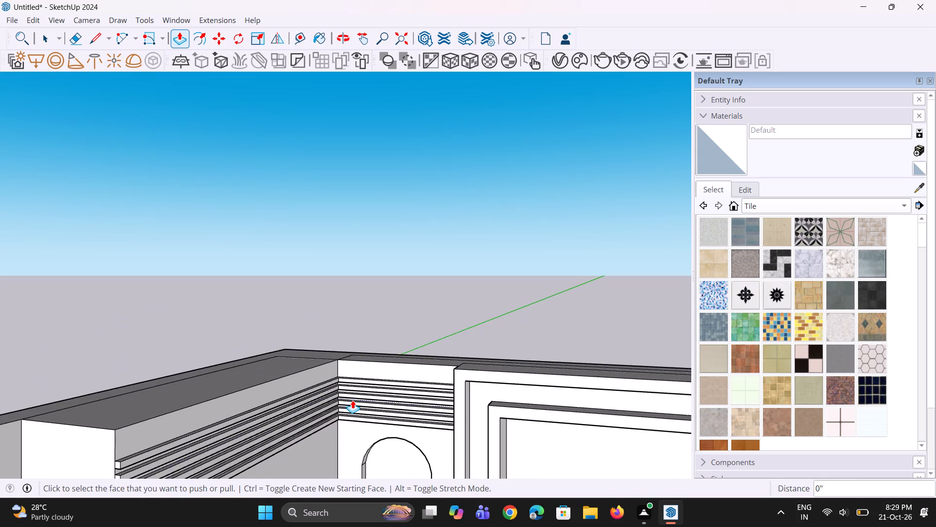
scroll(352, 400, "down", 3)
middle_click_drag(232, 442, 199, 431)
scroll(199, 428, "down", 3)
scroll(194, 441, "up", 8)
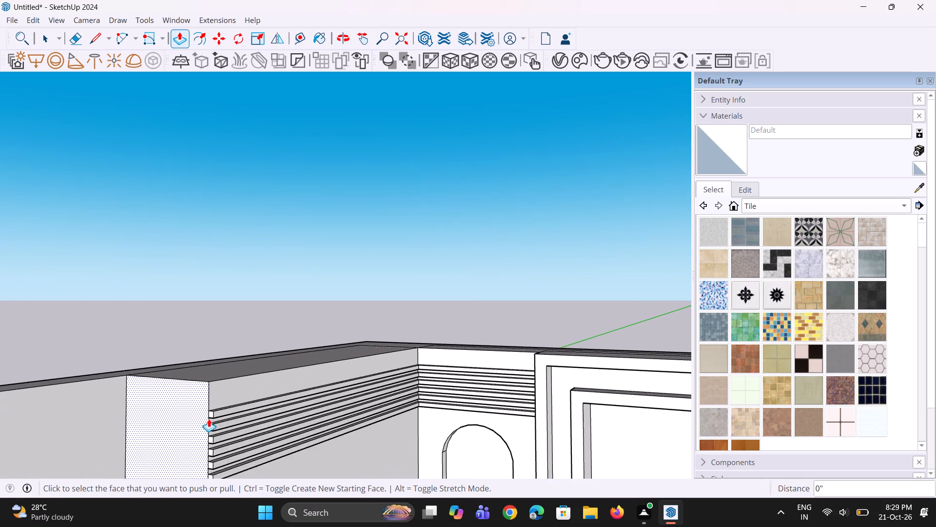
scroll(209, 419, "up", 4)
left_click(210, 413)
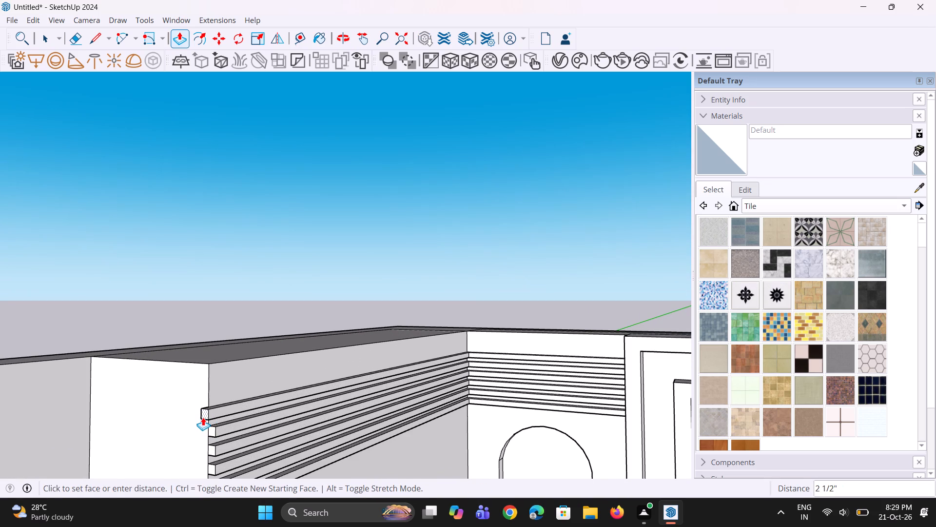
left_click(202, 418)
Repeat the 2 7/8" pull on the front ends of the other five side-wall strips, past the thick section's front face.
middle_click_drag(224, 436, 272, 441)
scroll(251, 443, "up", 3)
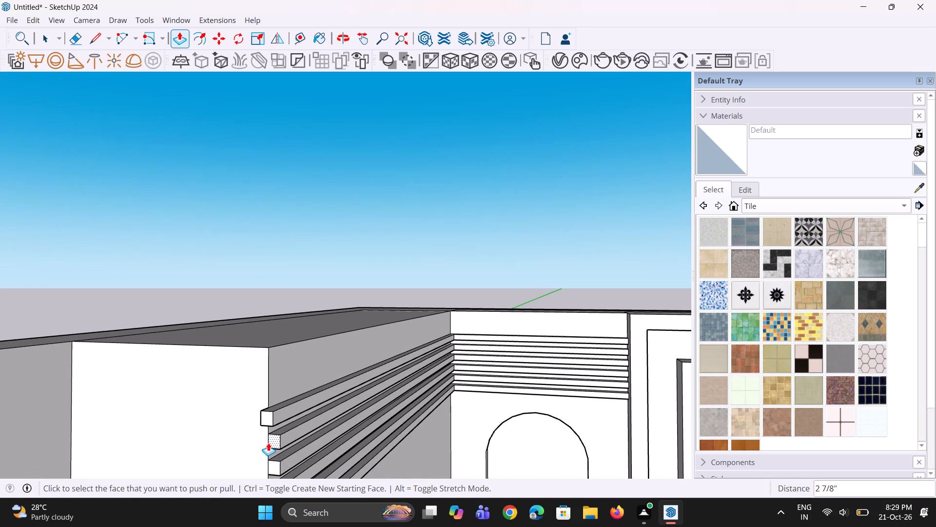
double_click(268, 443)
left_click(272, 467)
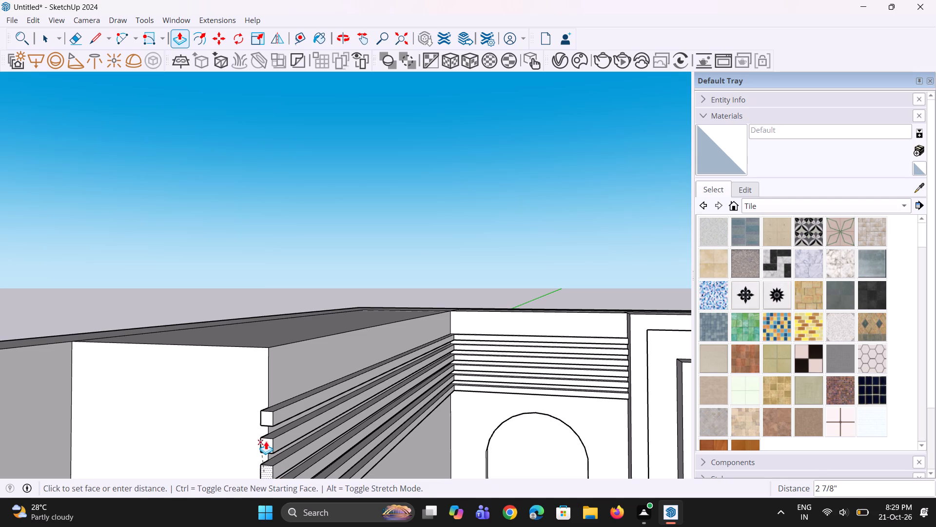
left_click(267, 427)
scroll(270, 420, "down", 5)
middle_click_drag(276, 436, 394, 431)
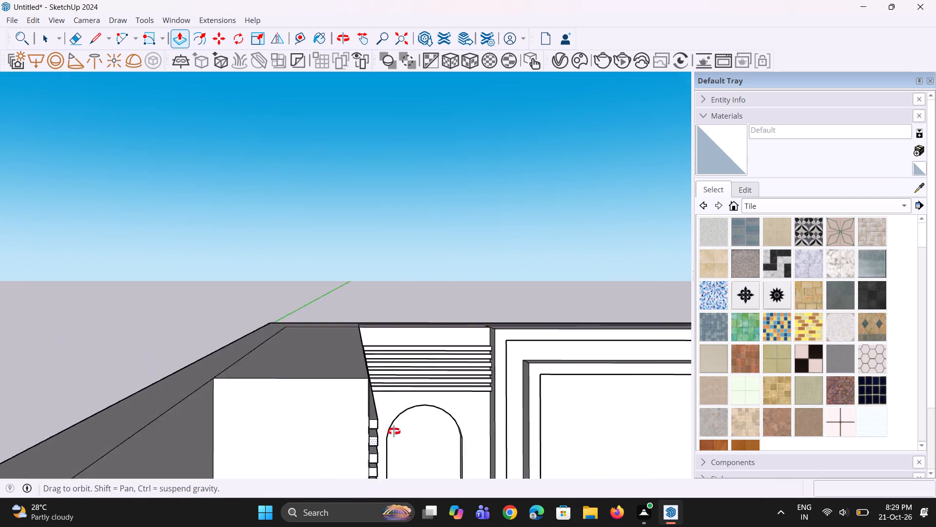
middle_click_drag(394, 431, 399, 439)
scroll(371, 405, "down", 5)
middle_click_drag(422, 435, 300, 411)
scroll(252, 428, "up", 6)
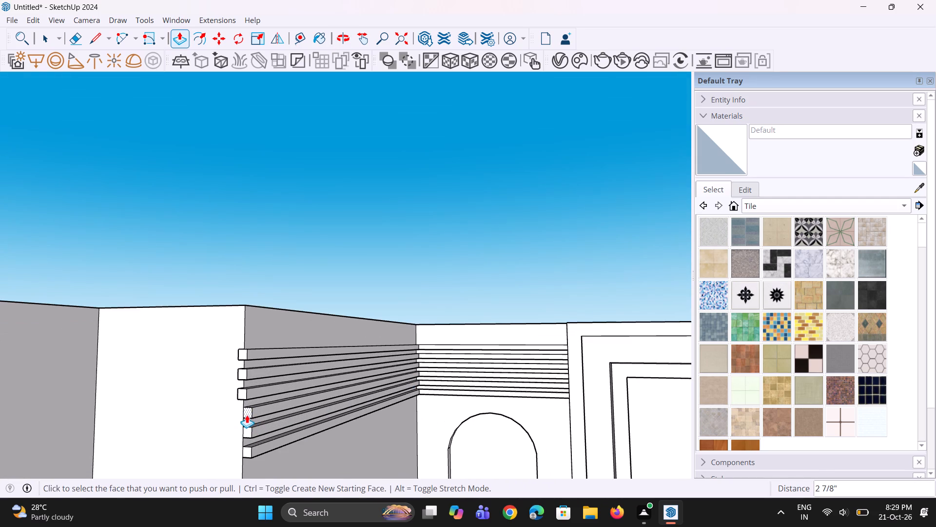
double_click(247, 415)
double_click(247, 434)
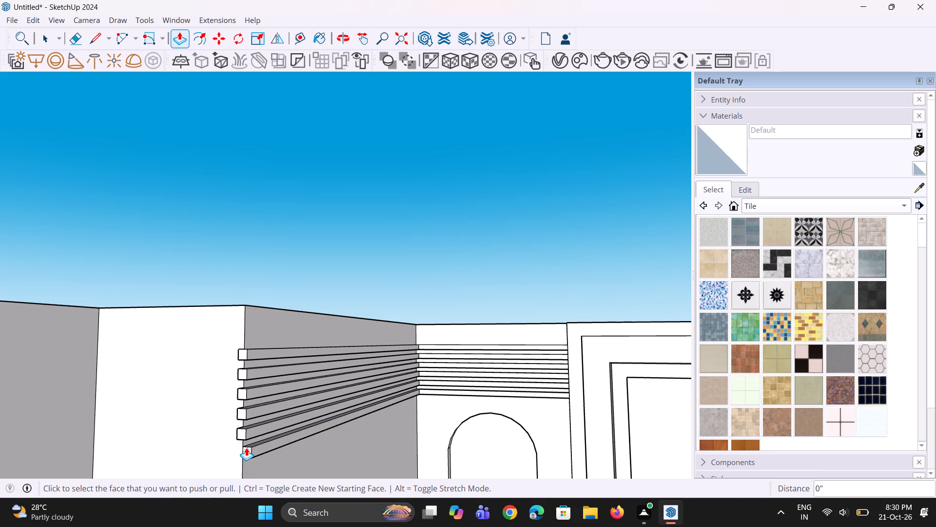
double_click(246, 447)
Extrude the side of the topmost strip's projecting end about 3' 4 5/8" across the front face of the thick wall section.
middle_click_drag(191, 419, 383, 474)
scroll(425, 424, "up", 2)
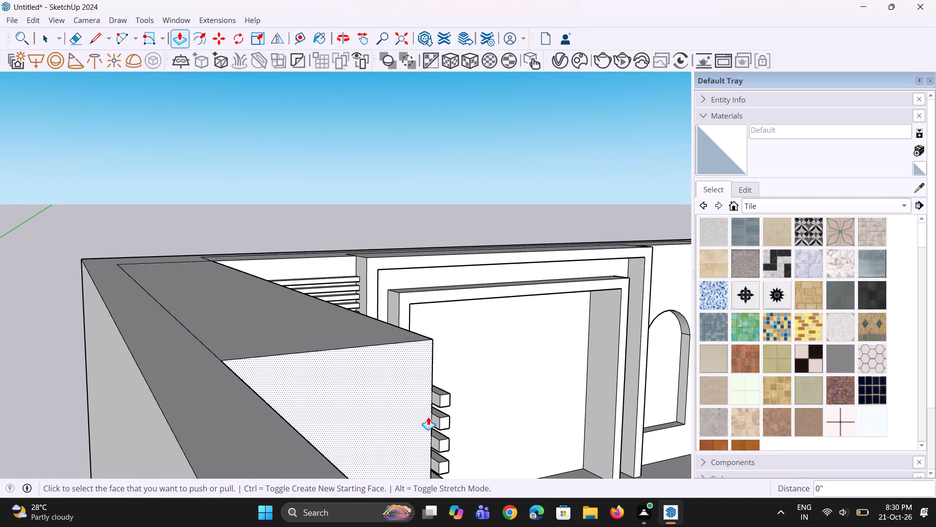
left_click(433, 404)
middle_click_drag(341, 440, 197, 426)
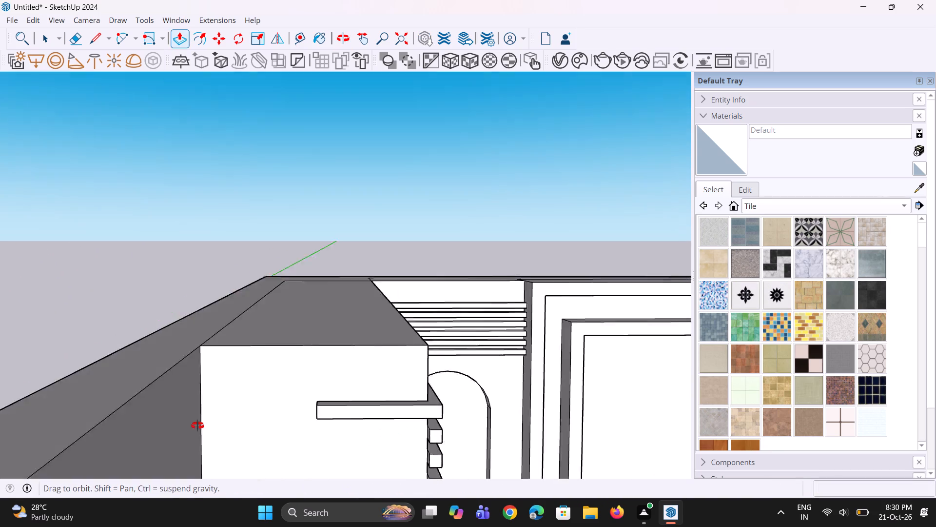
middle_click_drag(197, 426, 175, 429)
left_click(189, 417)
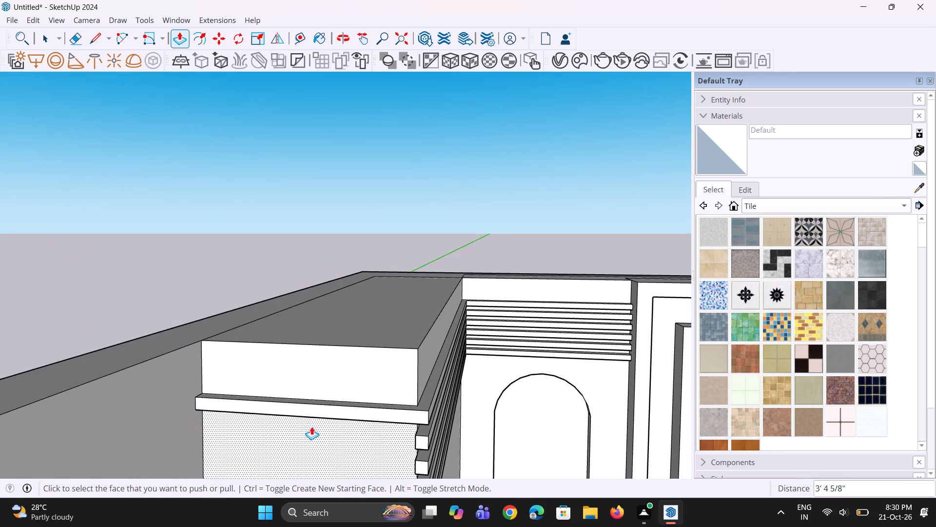
Repeat the 3' 4 5/8" extrusion on the projecting ends of the other five strips across the thick section's front face.
middle_click_drag(406, 450, 497, 440)
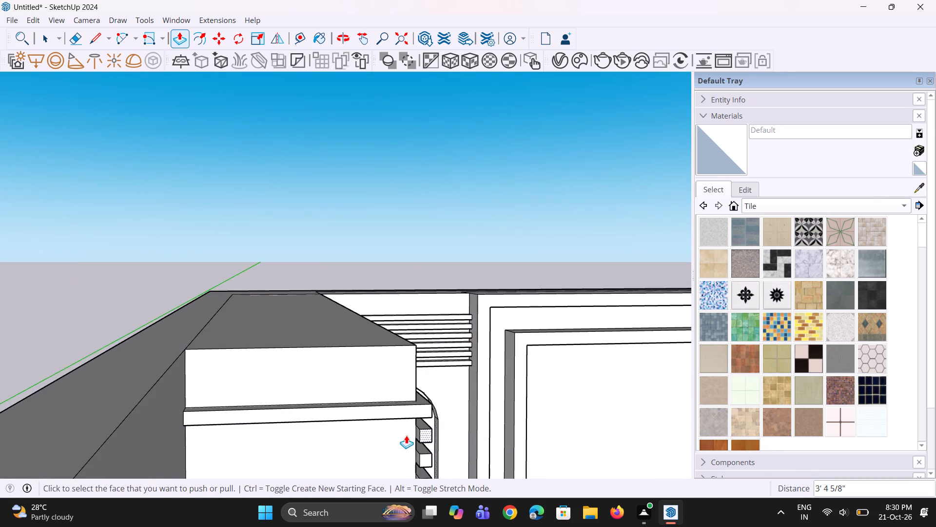
scroll(404, 434, "up", 7)
double_click(424, 437)
scroll(304, 396, "down", 7)
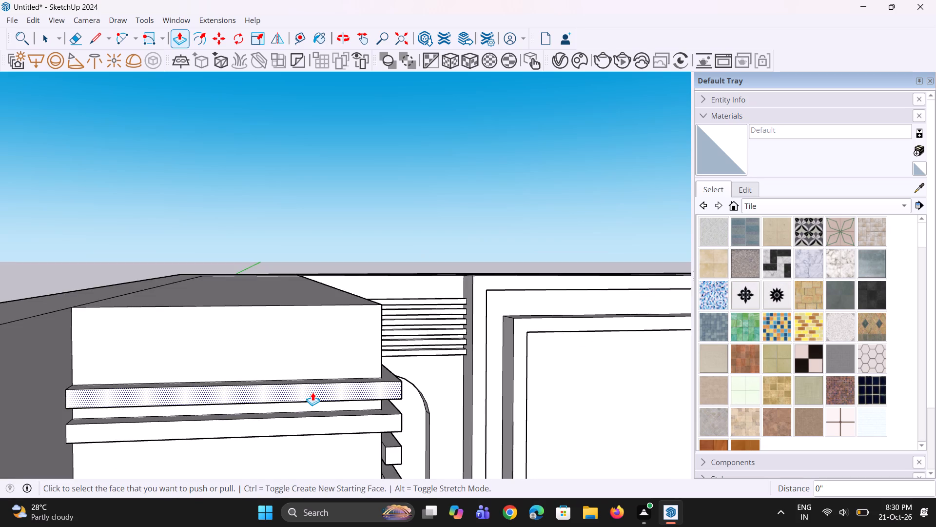
scroll(312, 392, "down", 4)
middle_click_drag(328, 435, 407, 440)
scroll(365, 435, "up", 5)
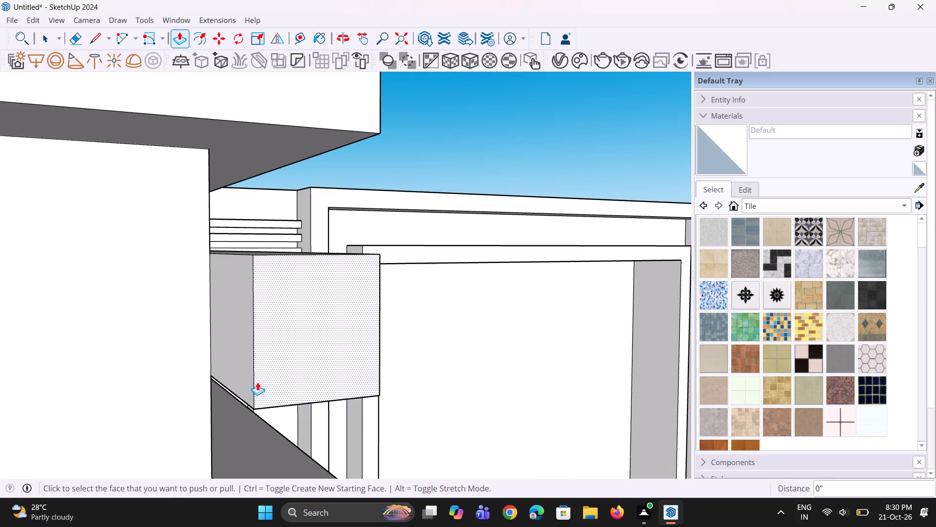
double_click(242, 377)
scroll(166, 303, "down", 13)
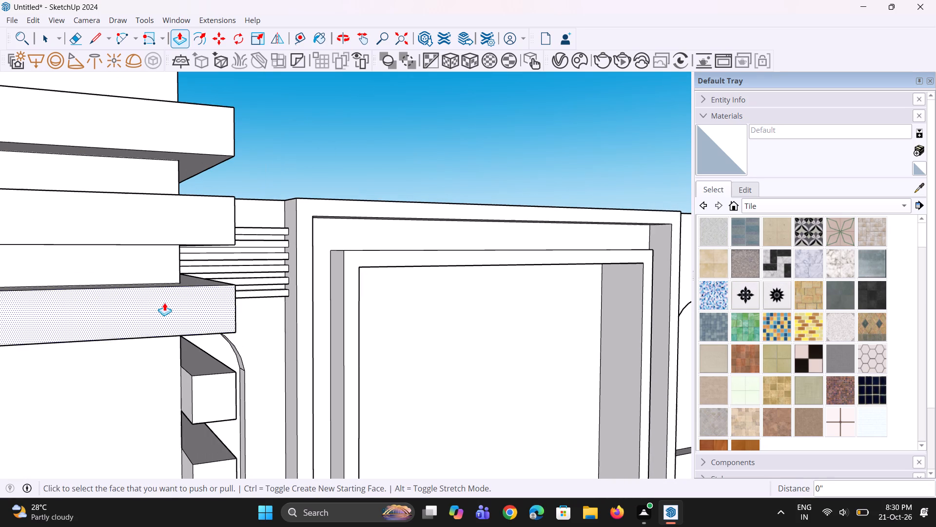
double_click(187, 390)
scroll(158, 330, "down", 6)
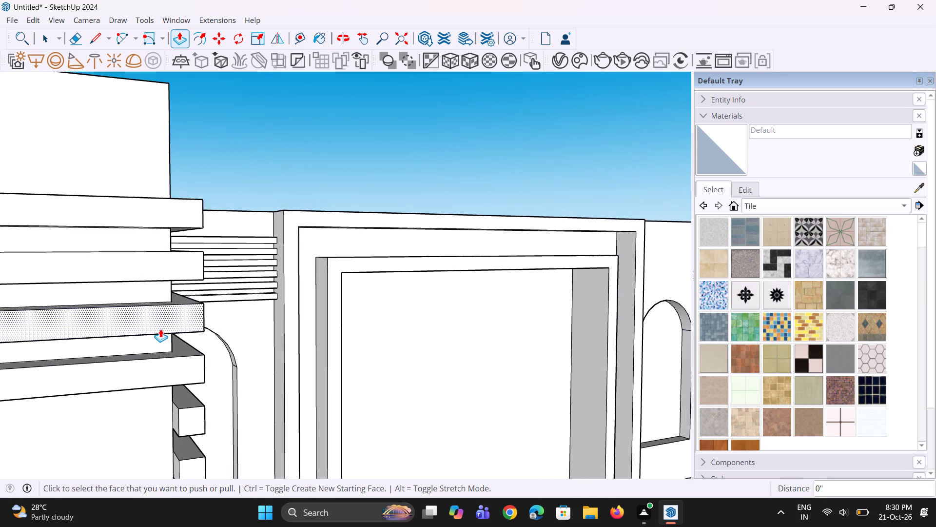
scroll(160, 329, "down", 5)
scroll(157, 382, "up", 4)
double_click(174, 386)
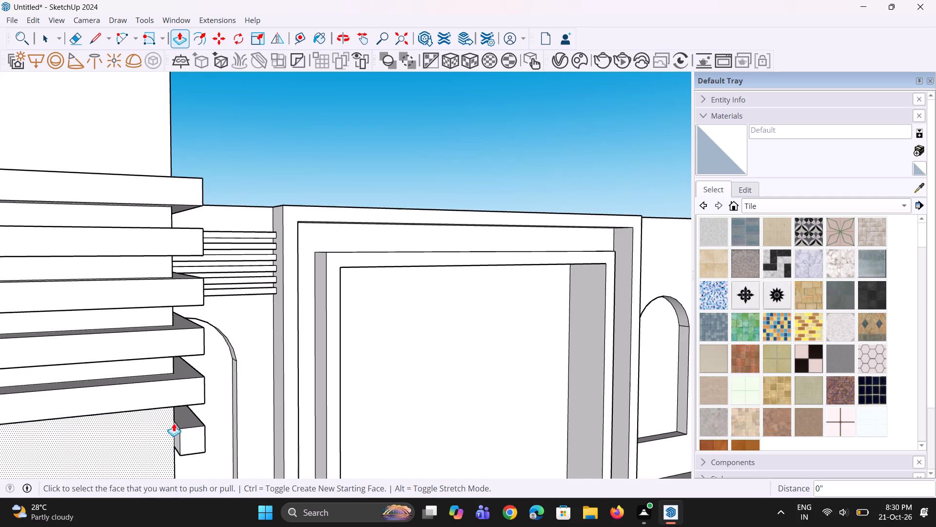
double_click(177, 434)
Copy the outer end edges of all six strips on the thick section's front about 2 5/8" inward along their front faces.
scroll(142, 392, "down", 6)
middle_click_drag(161, 384, 0, 388)
scroll(146, 390, "down", 1)
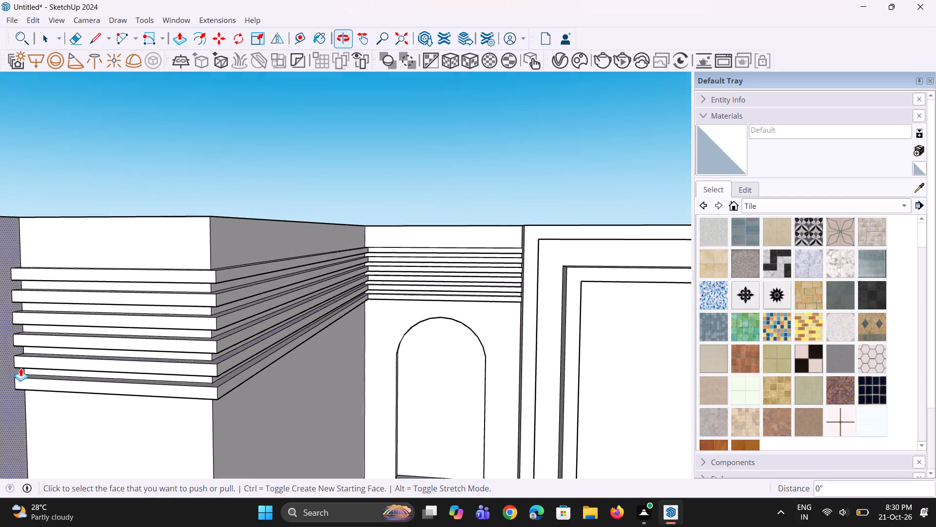
scroll(130, 332, "down", 12)
middle_click_drag(121, 350, 20, 329)
middle_click_drag(83, 328, 123, 386)
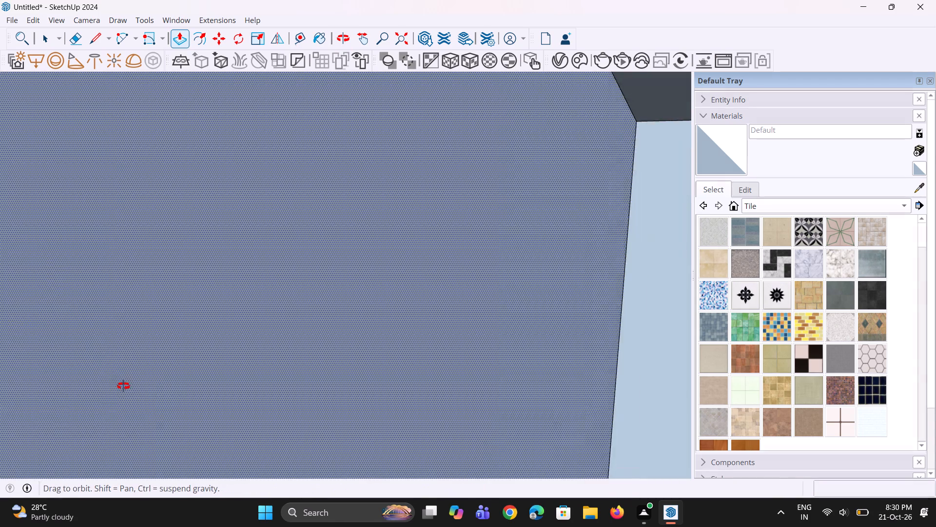
middle_click_drag(123, 386, 161, 394)
scroll(175, 374, "down", 13)
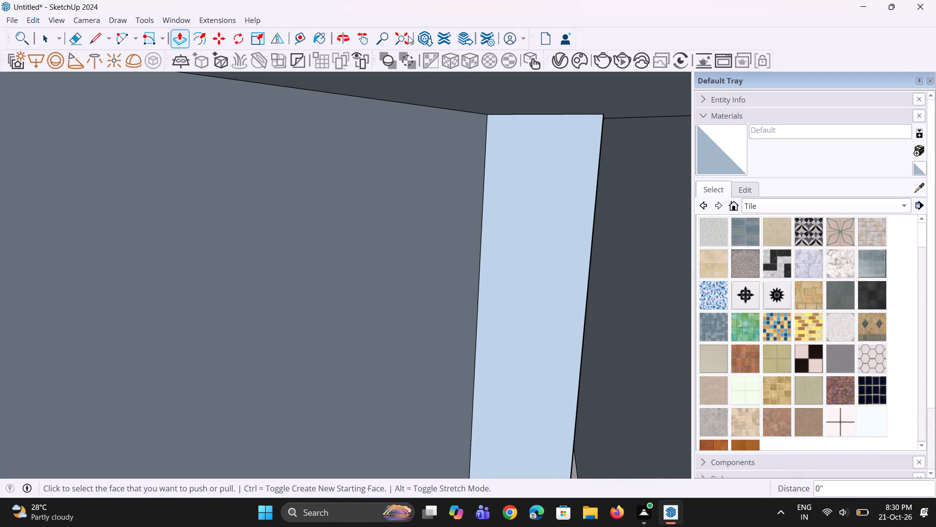
left_click(408, 36)
scroll(348, 182, "up", 14)
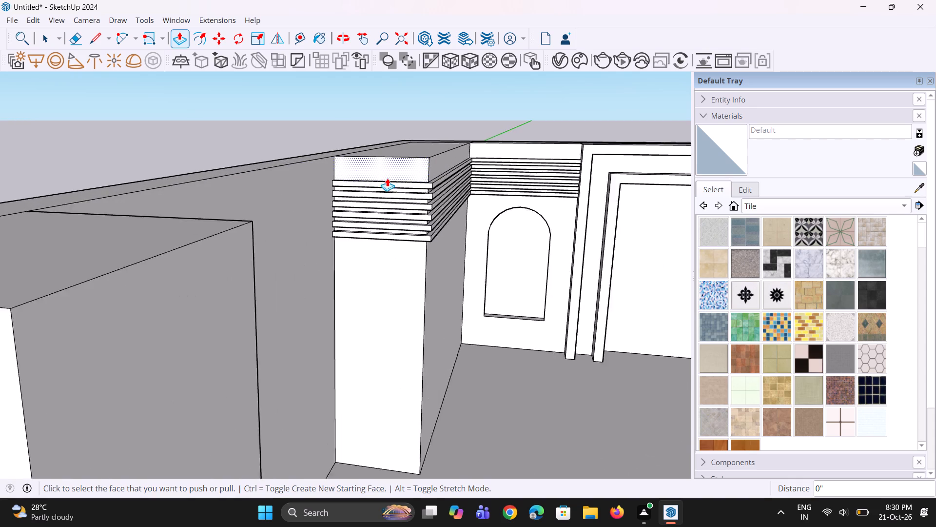
scroll(387, 178, "up", 8)
key("space")
key("space")
scroll(321, 184, "up", 3)
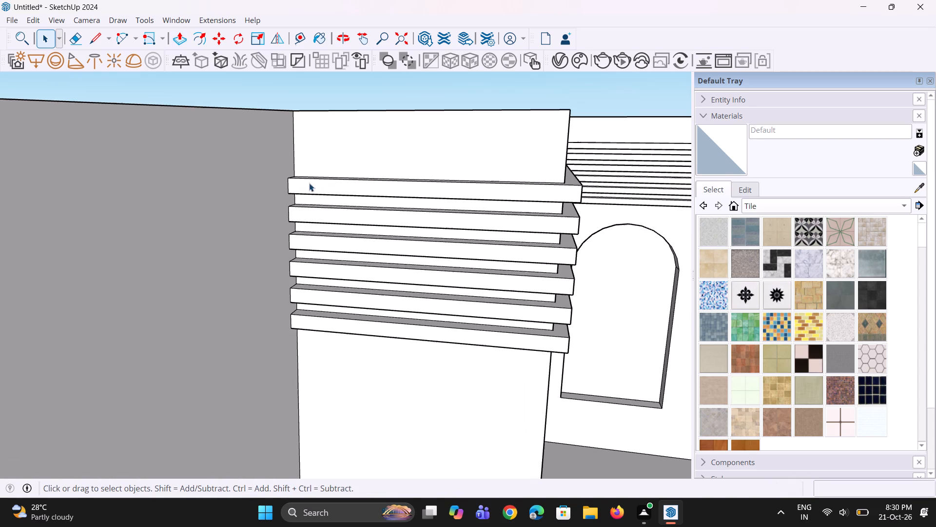
left_click(287, 190)
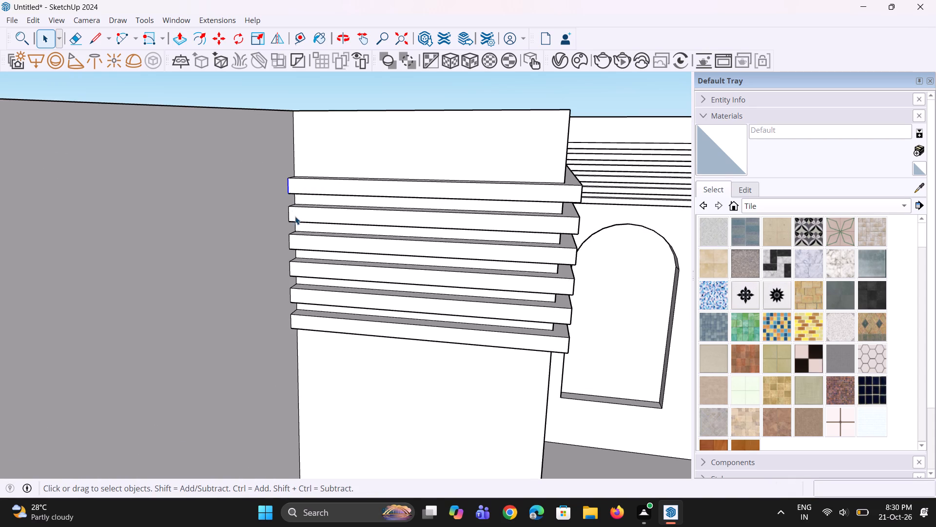
left_click(290, 218, "ctrl")
left_click(290, 243, "ctrl")
left_click(291, 267, "ctrl")
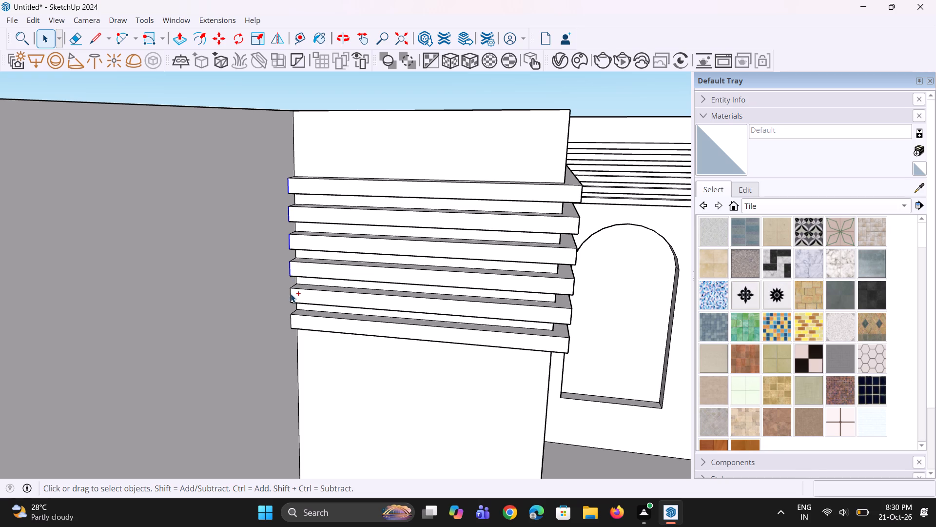
left_click(290, 295, "ctrl")
left_click(290, 322, "ctrl")
scroll(289, 328, "up", 5)
key("m")
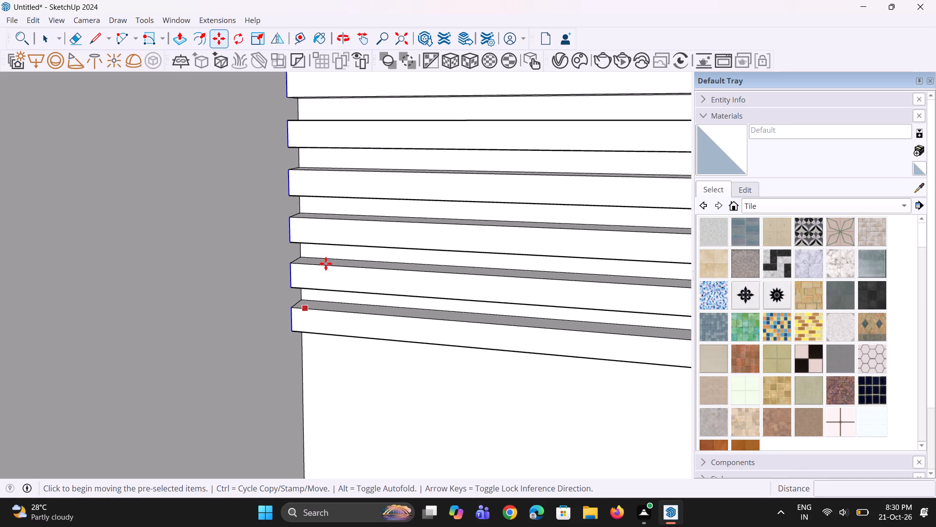
scroll(281, 369, "up", 4)
scroll(293, 317, "up", 1)
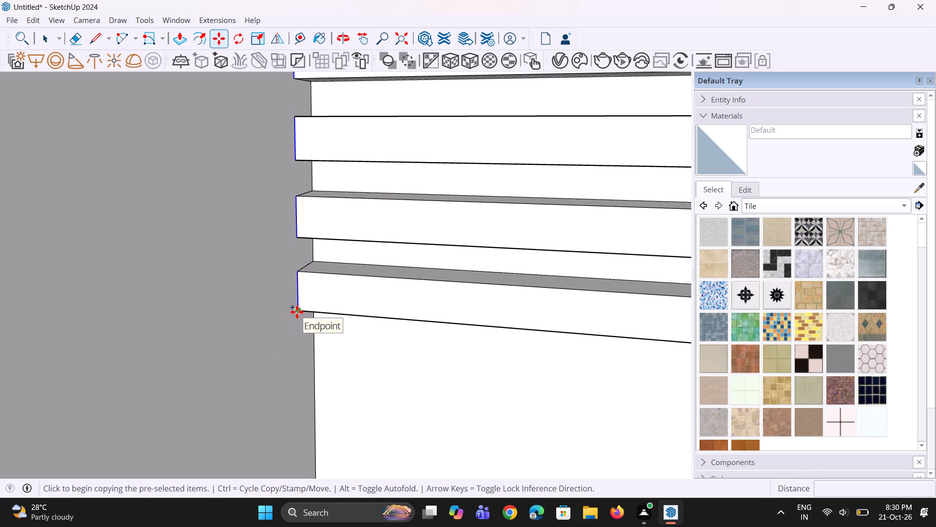
left_click(297, 312)
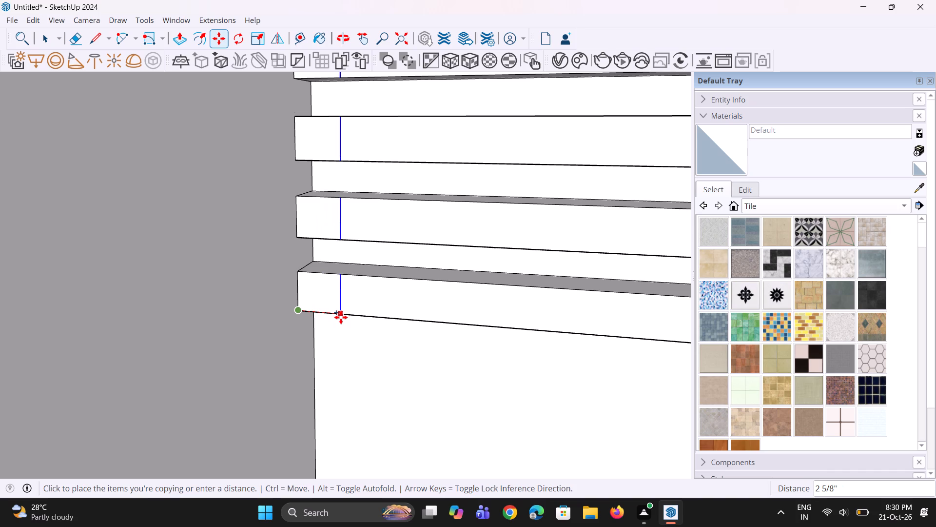
left_click(341, 317)
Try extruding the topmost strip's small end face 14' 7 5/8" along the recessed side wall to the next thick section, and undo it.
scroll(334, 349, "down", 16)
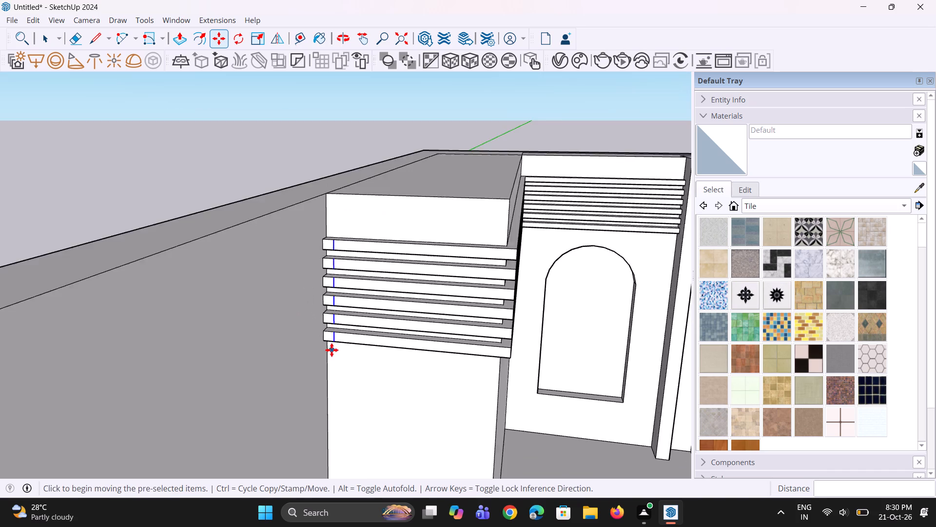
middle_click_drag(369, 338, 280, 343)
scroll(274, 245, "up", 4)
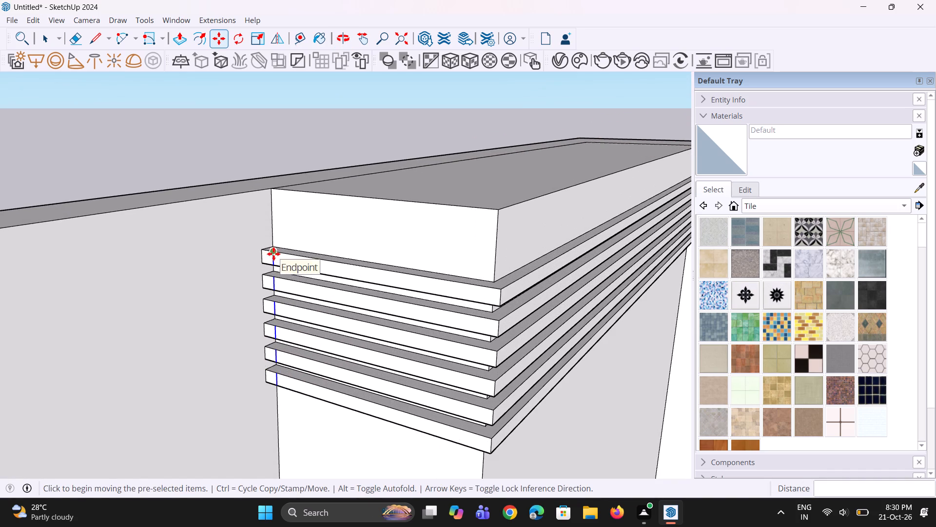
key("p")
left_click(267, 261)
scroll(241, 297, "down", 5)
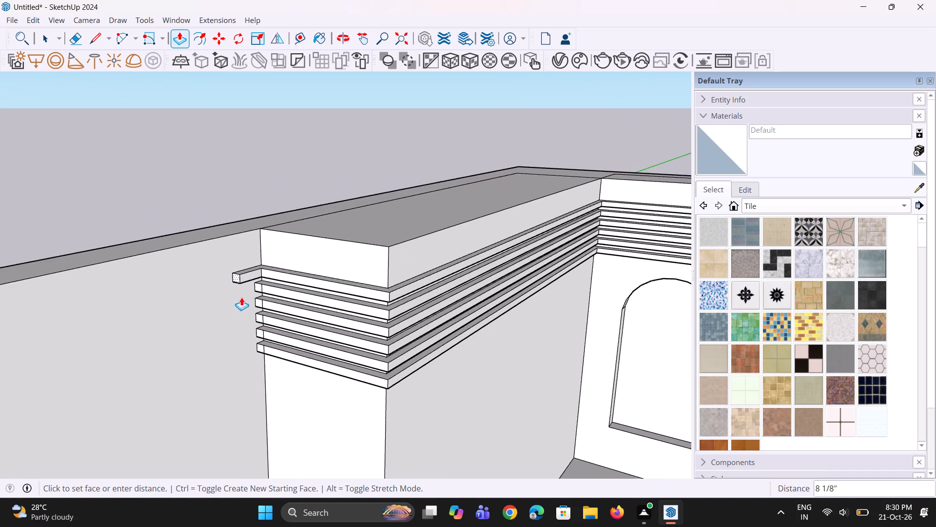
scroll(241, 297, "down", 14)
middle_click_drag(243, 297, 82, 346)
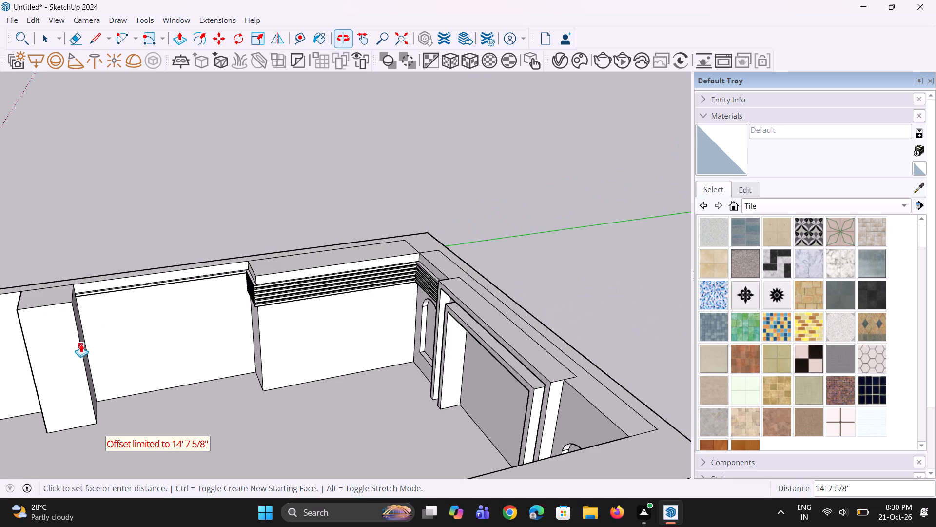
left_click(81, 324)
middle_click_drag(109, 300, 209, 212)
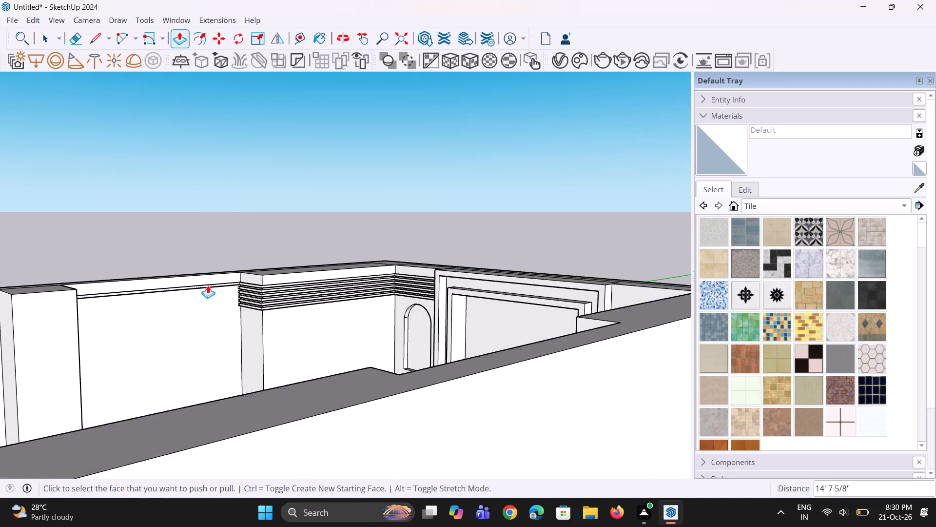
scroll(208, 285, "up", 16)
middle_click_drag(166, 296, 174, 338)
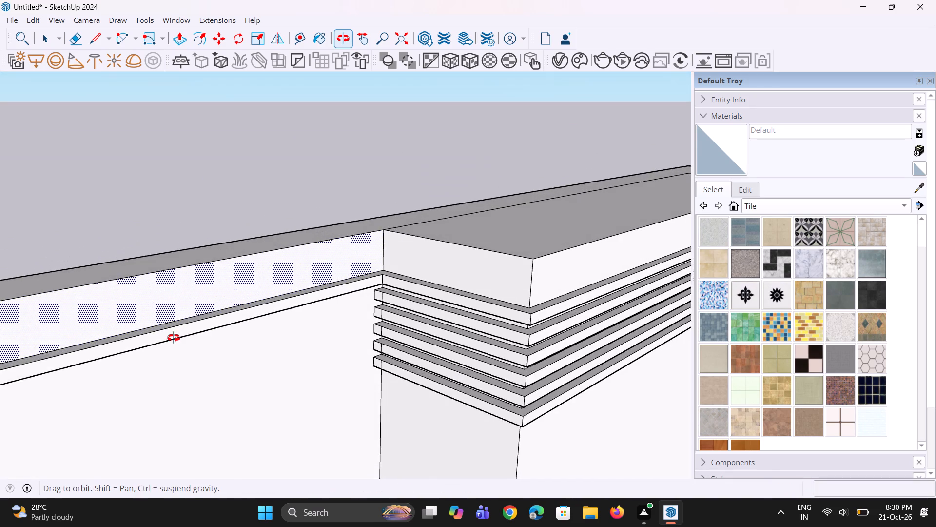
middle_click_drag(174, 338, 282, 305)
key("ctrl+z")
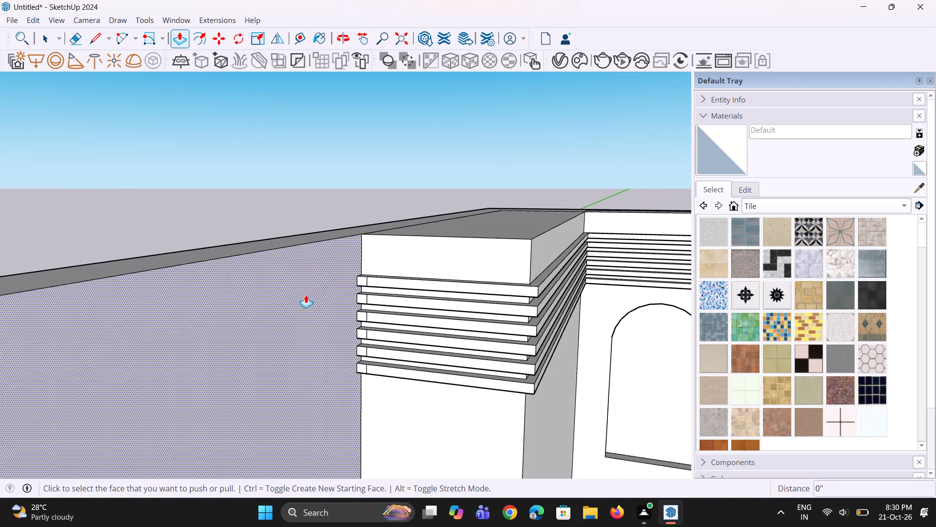
Extrude the topmost strip's small end face 14' 7 5/8" along the recessed side wall to the next thick section.
key("space")
key("space")
key("p")
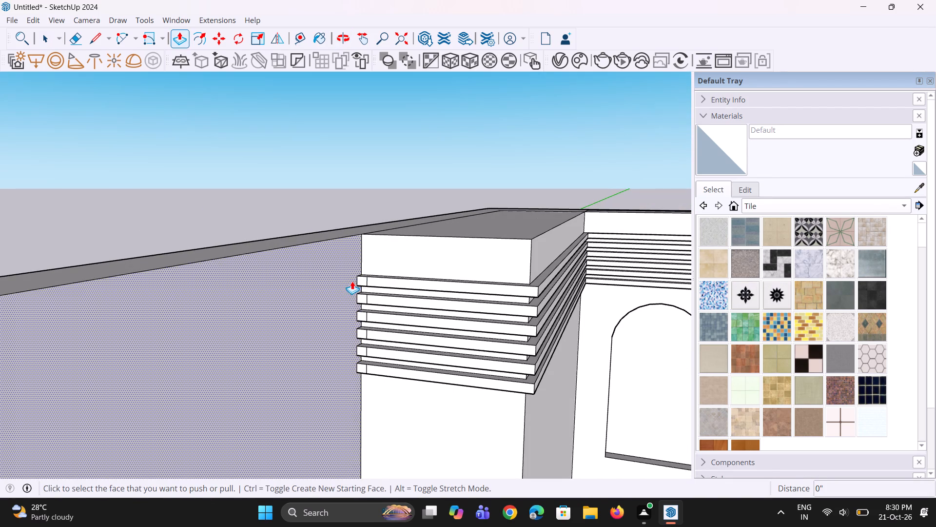
left_click(360, 282)
scroll(312, 310, "down", 9)
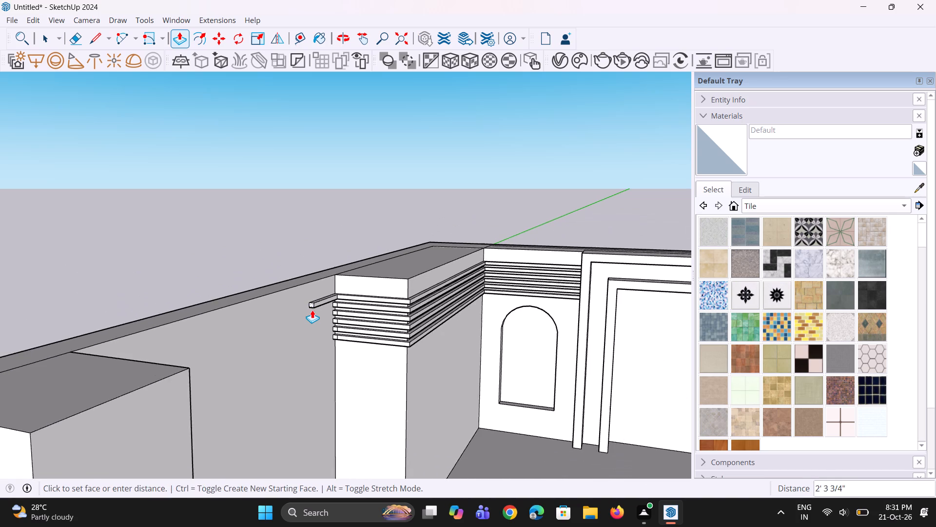
middle_click_drag(314, 310, 100, 312)
scroll(98, 312, "down", 5)
scroll(54, 305, "down", 5)
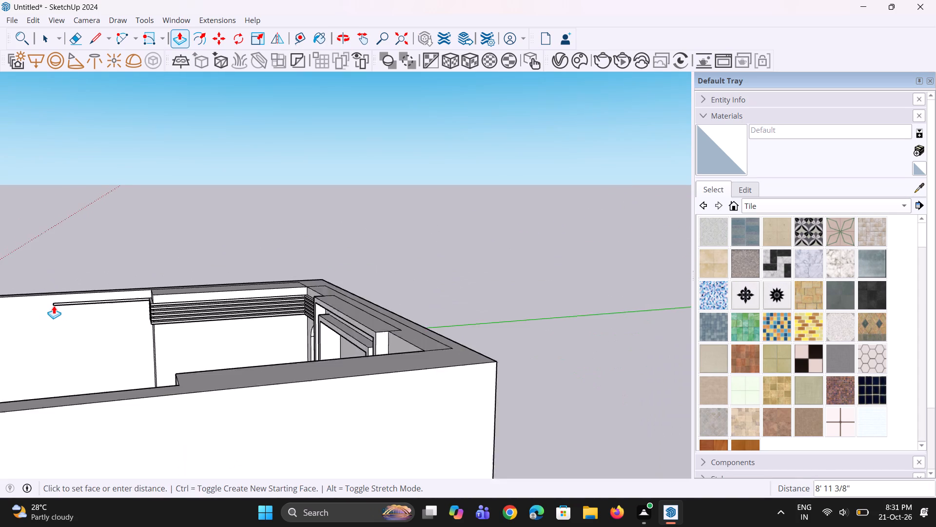
scroll(54, 305, "down", 5)
left_click(10, 315)
Repeat the 14' 7 5/8" extrusion on the small end faces of the other five strips along the recessed side wall.
middle_click_drag(65, 316, 207, 315)
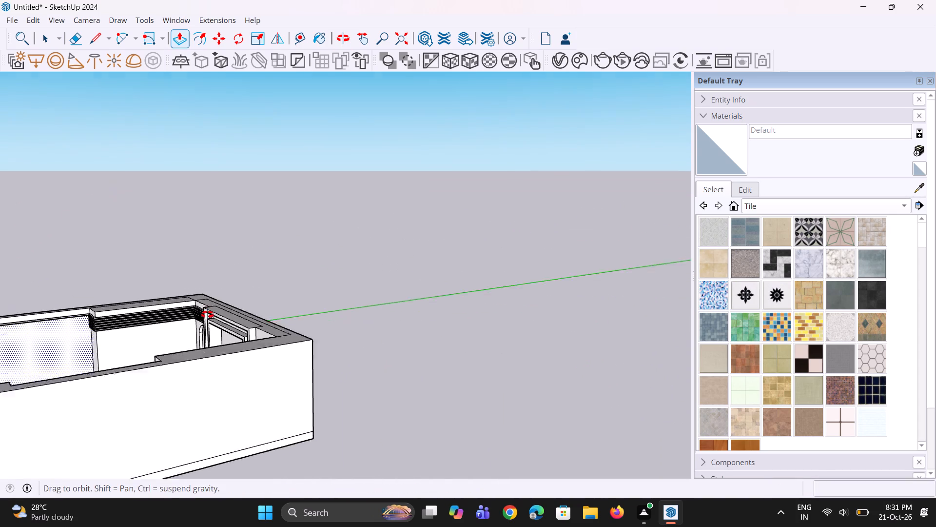
middle_click_drag(207, 315, 218, 312)
scroll(63, 334, "up", 19)
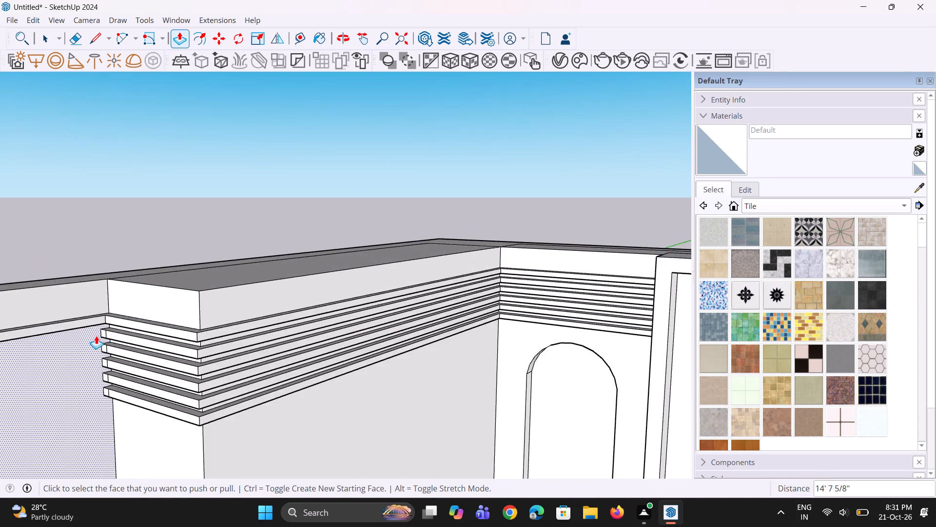
scroll(96, 336, "up", 7)
double_click(105, 329)
double_click(109, 367)
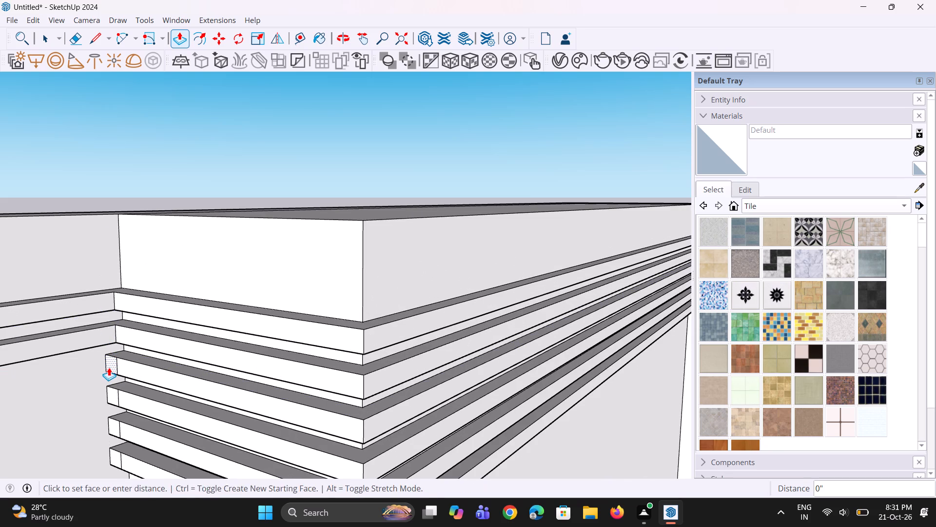
double_click(115, 399)
double_click(115, 425)
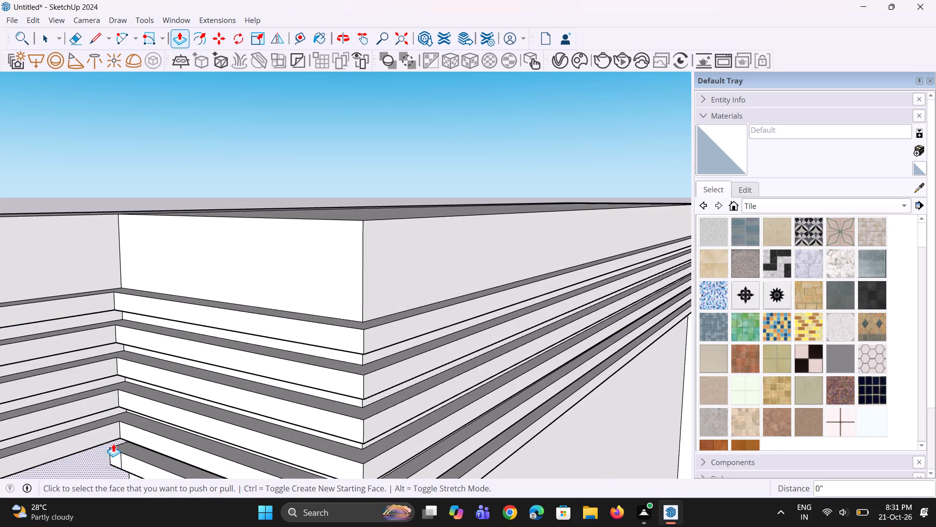
double_click(115, 452)
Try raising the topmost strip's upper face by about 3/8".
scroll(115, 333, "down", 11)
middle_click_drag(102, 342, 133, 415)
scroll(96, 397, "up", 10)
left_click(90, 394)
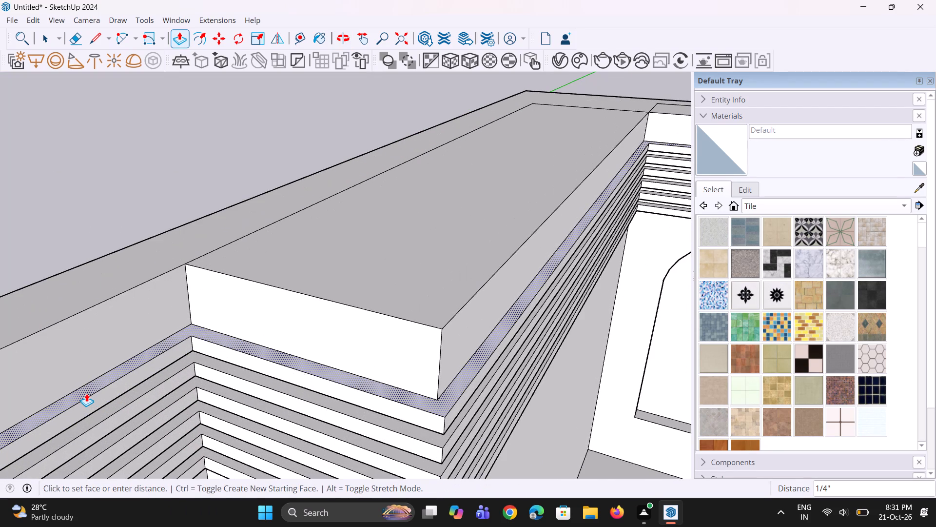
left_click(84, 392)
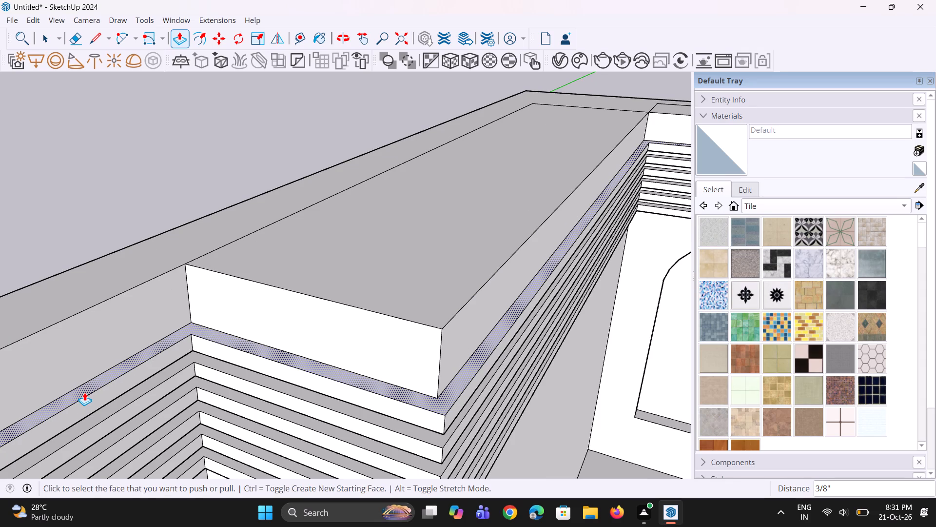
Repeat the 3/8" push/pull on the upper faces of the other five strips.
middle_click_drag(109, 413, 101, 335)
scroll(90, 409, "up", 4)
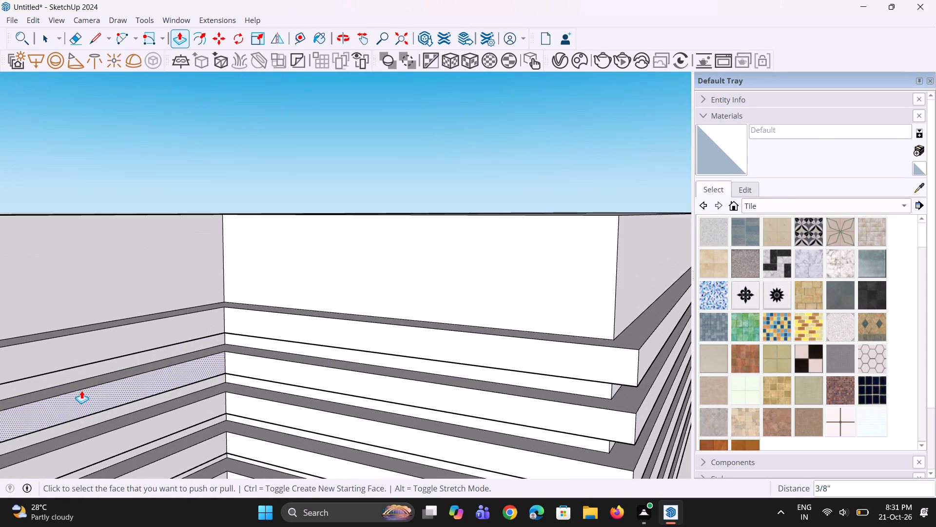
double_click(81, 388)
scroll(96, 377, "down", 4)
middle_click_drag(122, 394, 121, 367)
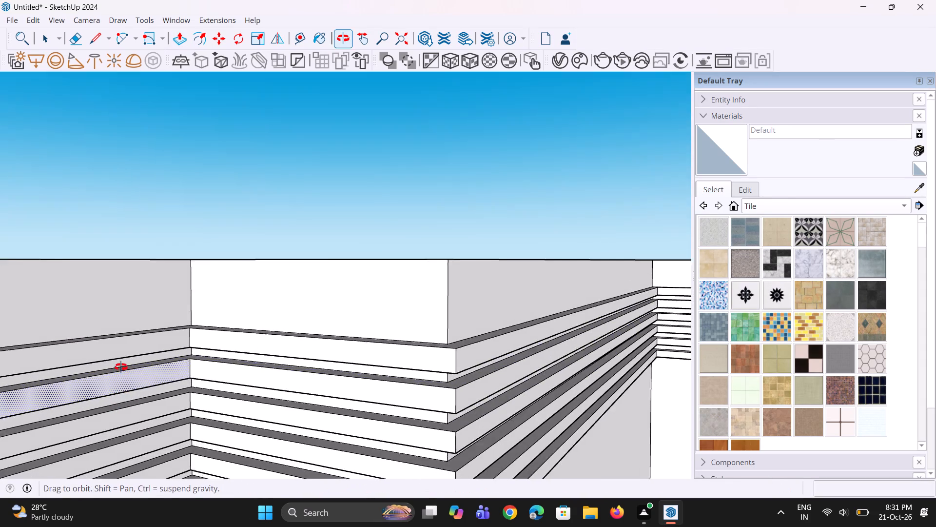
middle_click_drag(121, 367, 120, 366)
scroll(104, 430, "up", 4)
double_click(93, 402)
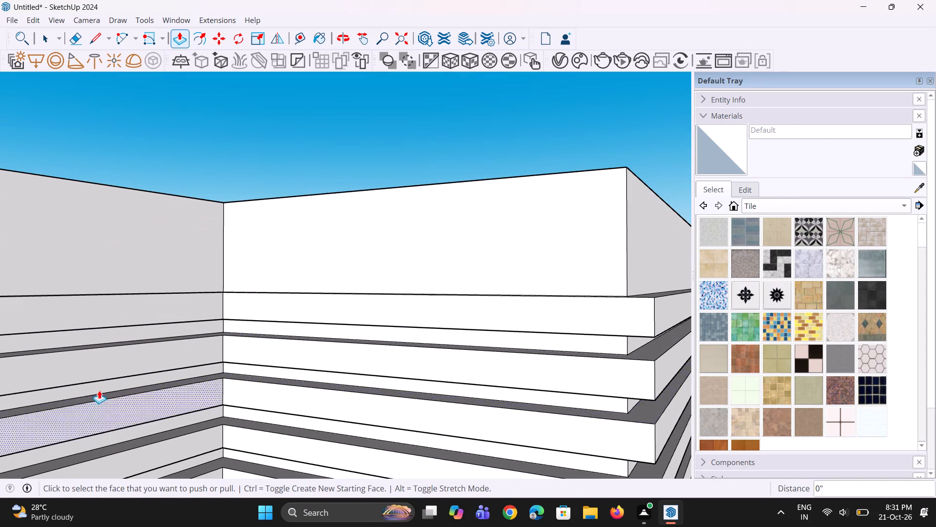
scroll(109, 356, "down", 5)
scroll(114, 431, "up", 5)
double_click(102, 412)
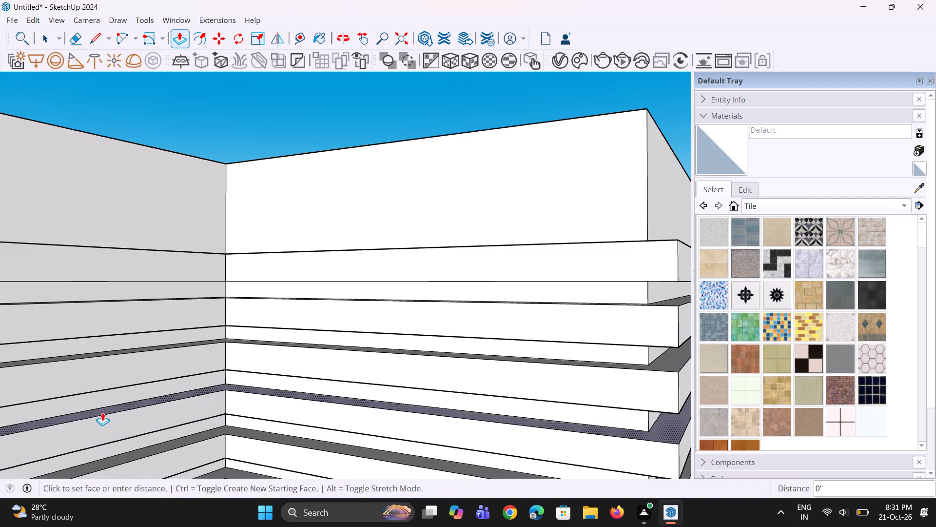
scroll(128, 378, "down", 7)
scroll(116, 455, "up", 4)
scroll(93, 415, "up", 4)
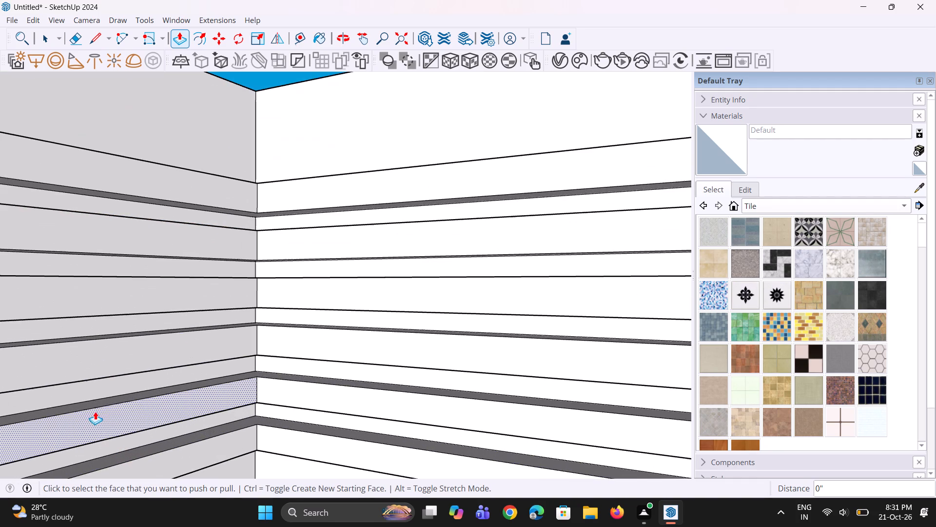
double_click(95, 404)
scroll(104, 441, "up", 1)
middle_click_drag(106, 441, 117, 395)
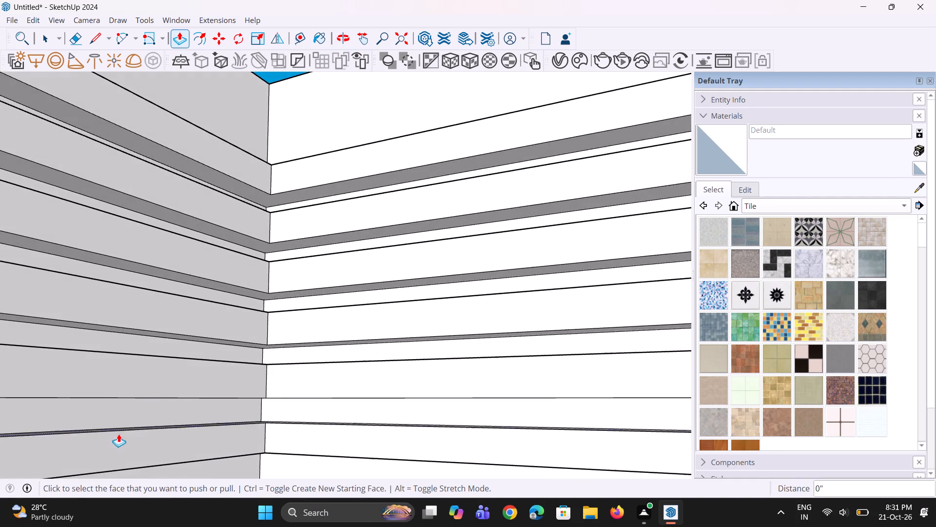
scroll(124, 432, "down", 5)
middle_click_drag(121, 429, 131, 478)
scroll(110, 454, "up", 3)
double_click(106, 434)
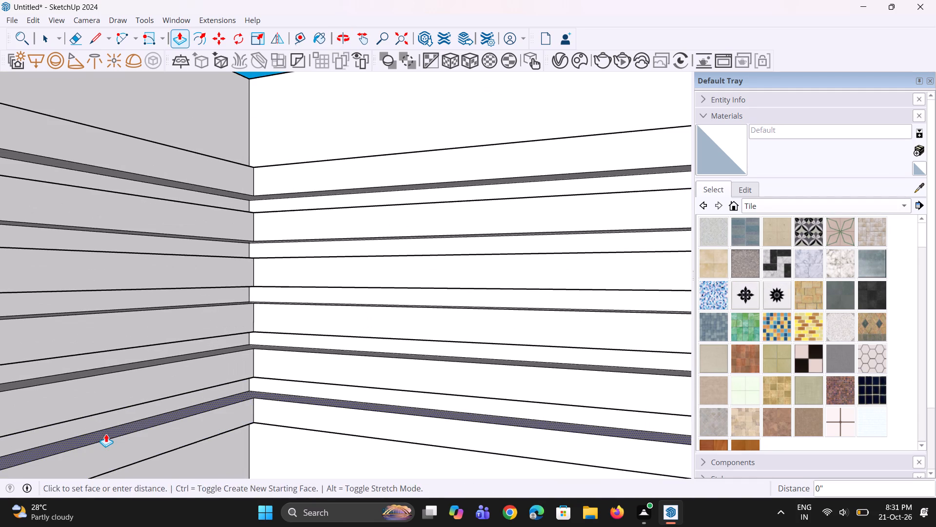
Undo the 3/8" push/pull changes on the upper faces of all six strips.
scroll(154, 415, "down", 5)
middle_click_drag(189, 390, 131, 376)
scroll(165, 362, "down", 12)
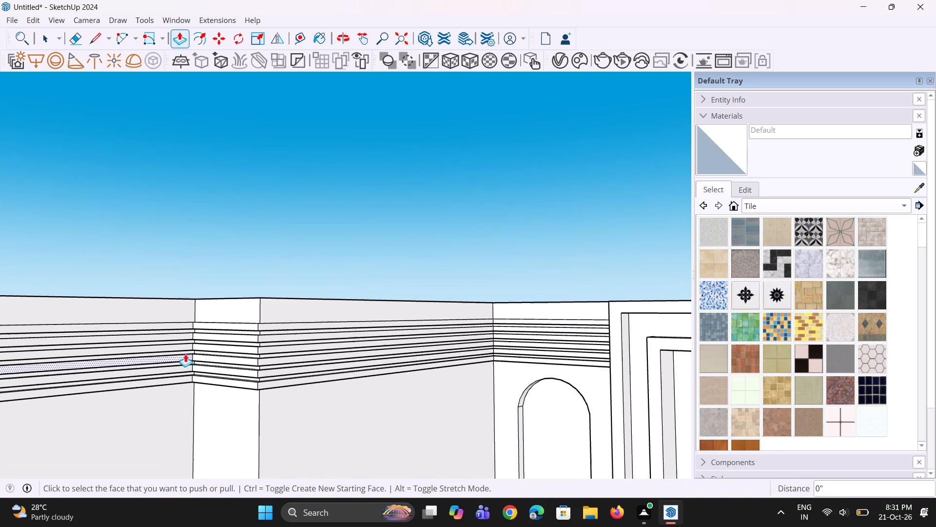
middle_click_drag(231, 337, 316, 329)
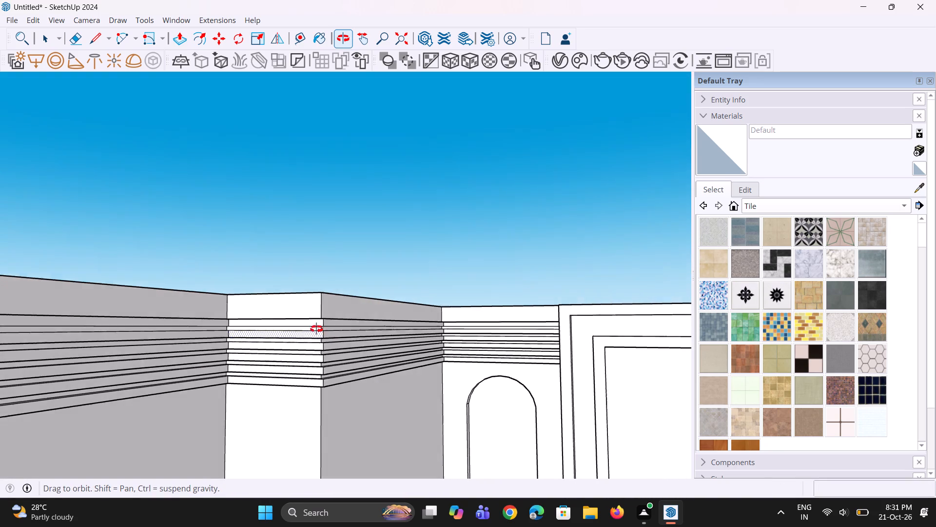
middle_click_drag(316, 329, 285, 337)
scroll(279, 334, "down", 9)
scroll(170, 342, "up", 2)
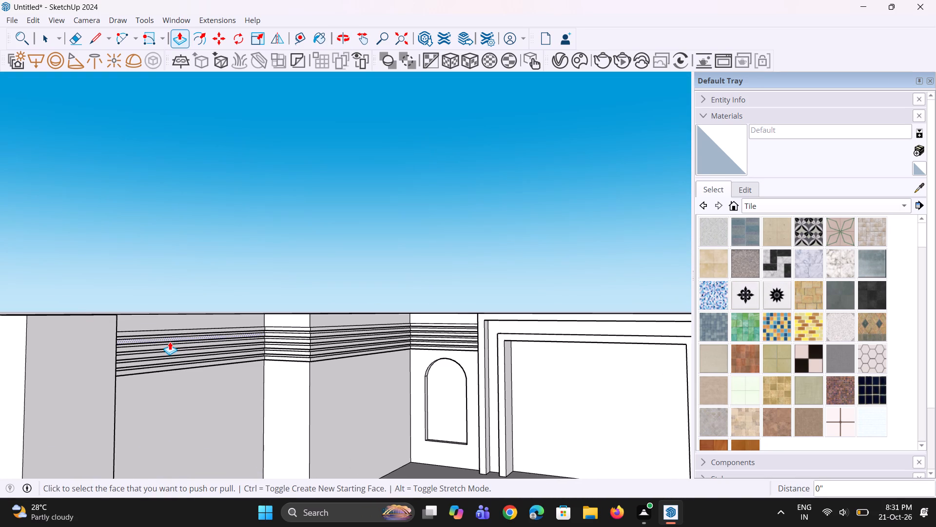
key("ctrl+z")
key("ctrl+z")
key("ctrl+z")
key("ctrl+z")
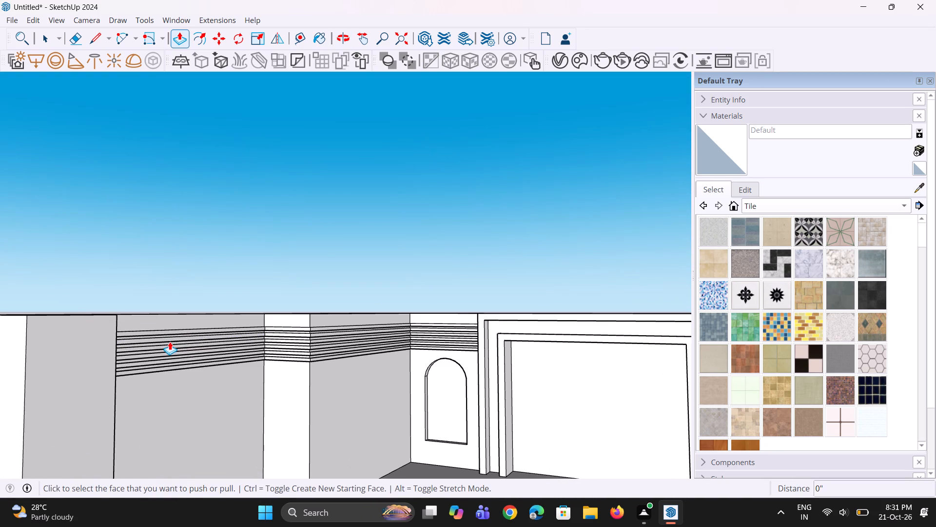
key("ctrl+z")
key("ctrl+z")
Copy the top edge of the next thick section's room-facing side a little over 4' straight down its face.
scroll(170, 342, "up", 7)
key("space")
key("space")
scroll(166, 337, "down", 5)
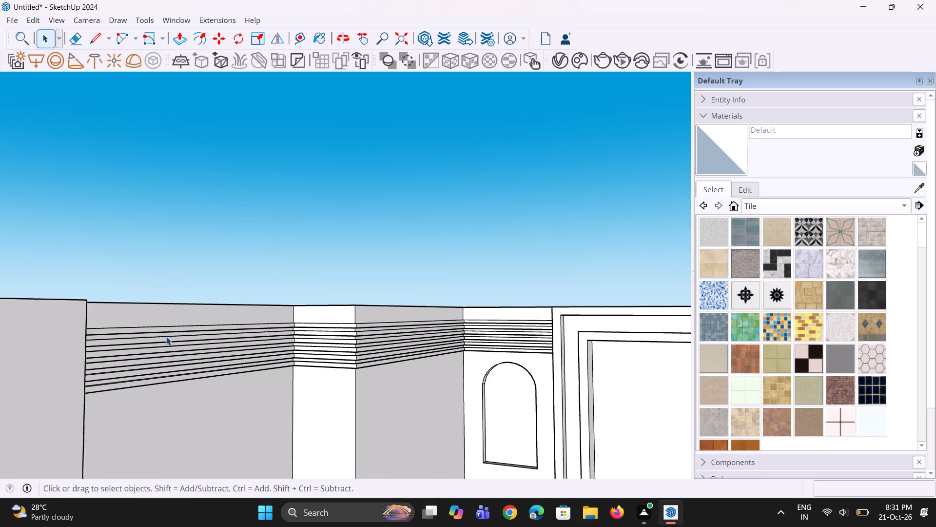
middle_click_drag(85, 361, 0, 367)
scroll(127, 323, "down", 6)
middle_click_drag(80, 339, 0, 440)
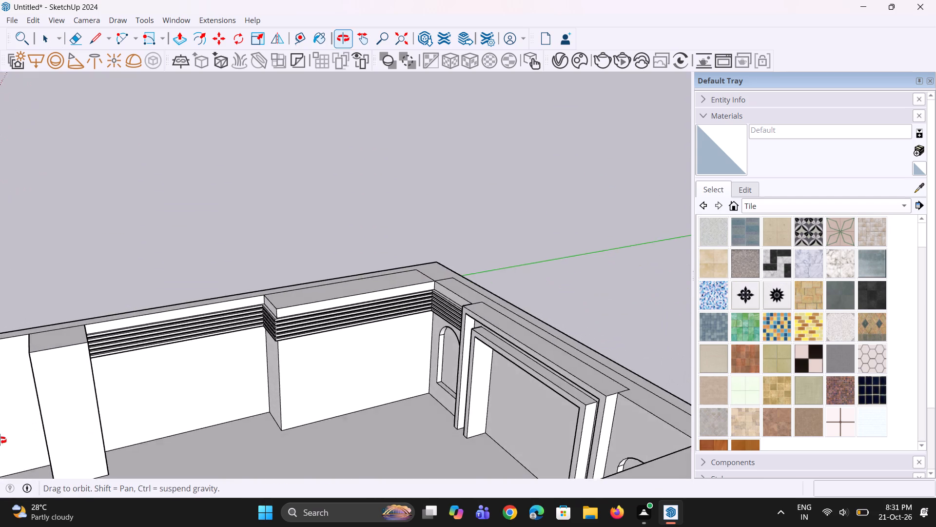
middle_click_drag(0, 440, 0, 436)
scroll(231, 289, "up", 4)
scroll(289, 195, "down", 7)
middle_click_drag(79, 329, 0, 326)
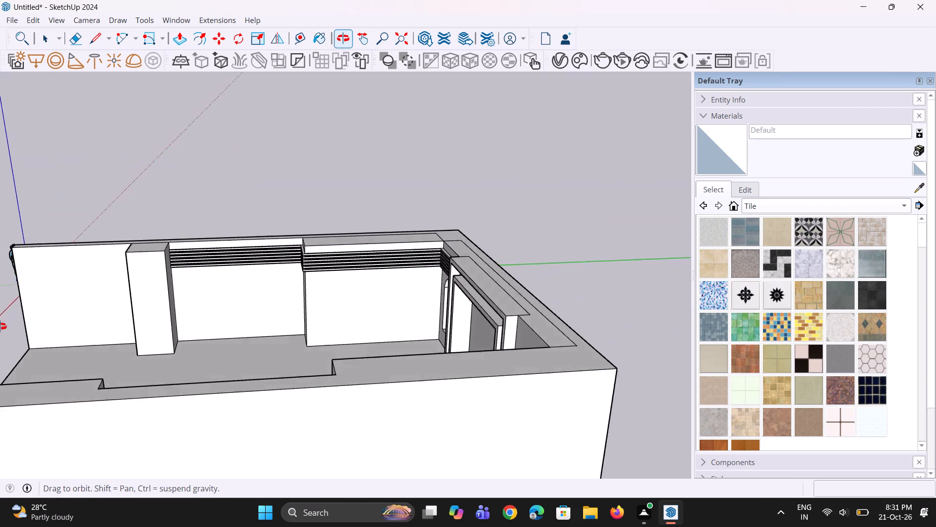
middle_click_drag(0, 326, 0, 311)
scroll(183, 265, "up", 5)
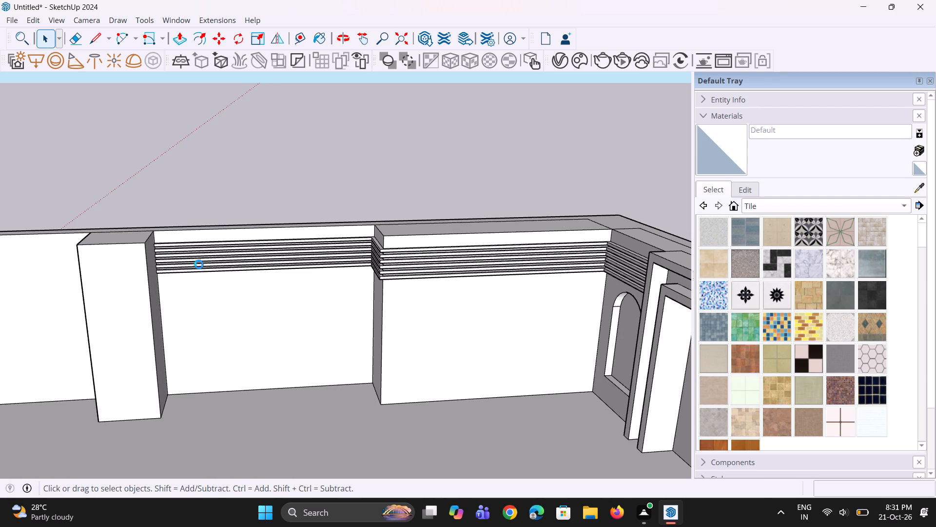
scroll(12, 274, "down", 2)
middle_click_drag(22, 280, 95, 252)
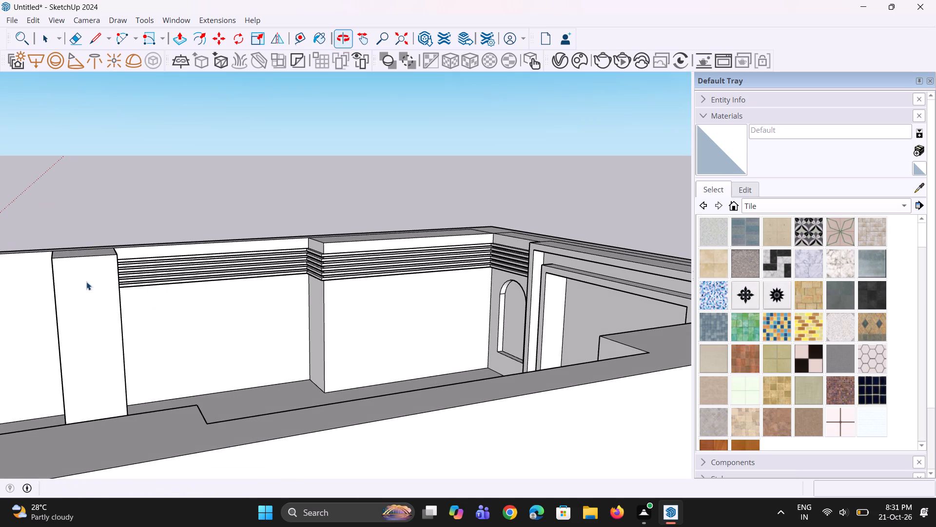
left_click(65, 259)
scroll(44, 295, "up", 1)
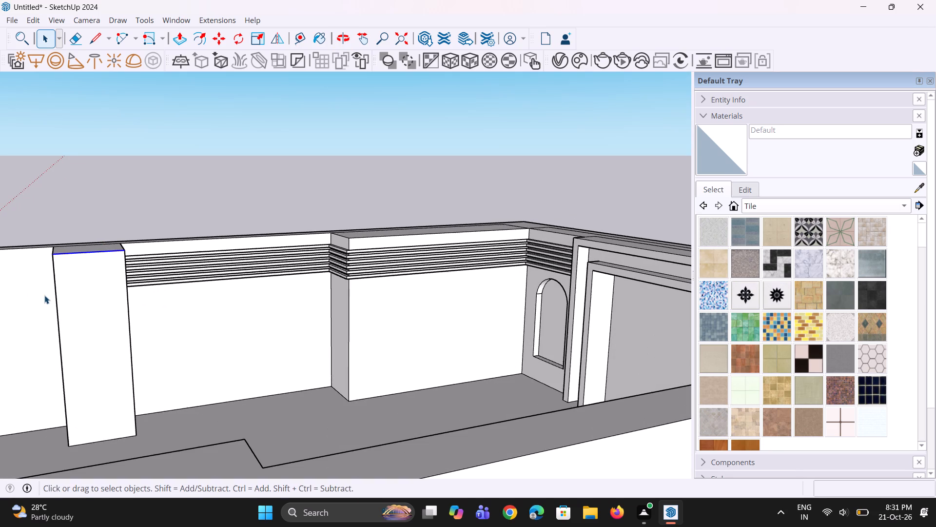
key("m")
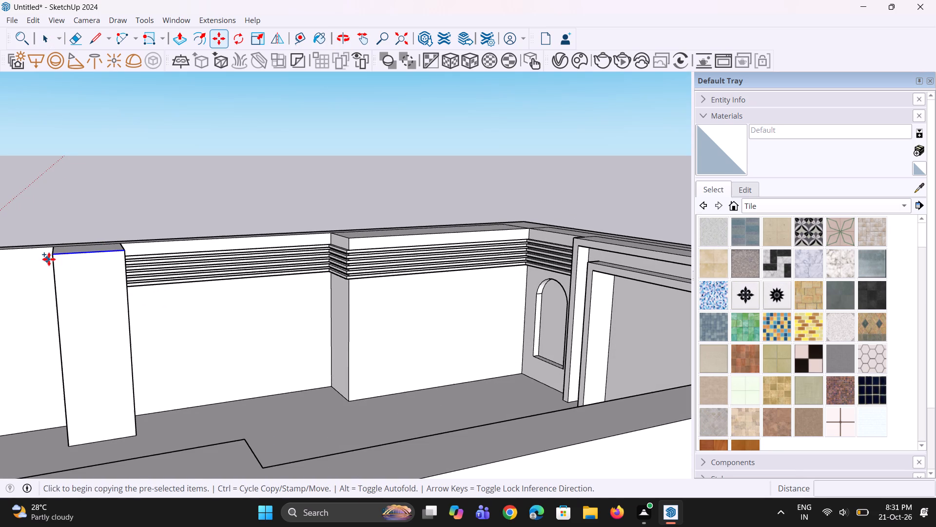
left_click(51, 258)
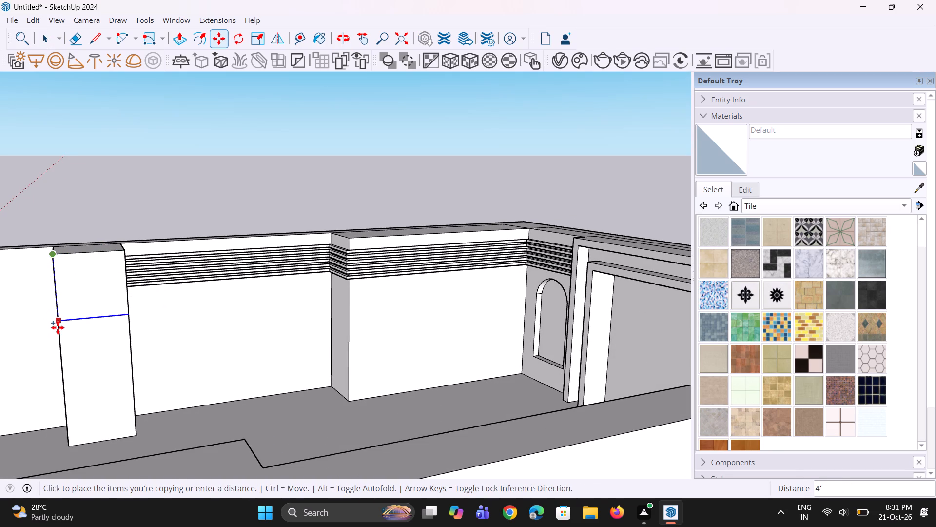
left_click(59, 332)
Draw 3' 4 5/8" lines from both ends of the copied edge across the thick section's two side faces to the wall.
middle_click_drag(134, 351, 239, 356)
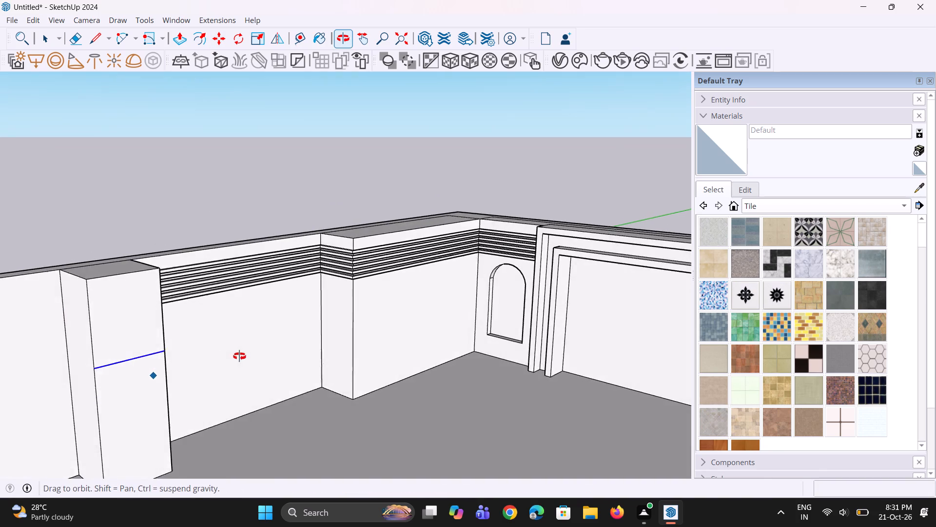
middle_click_drag(239, 356, 280, 356)
key("space")
key("space")
key("l")
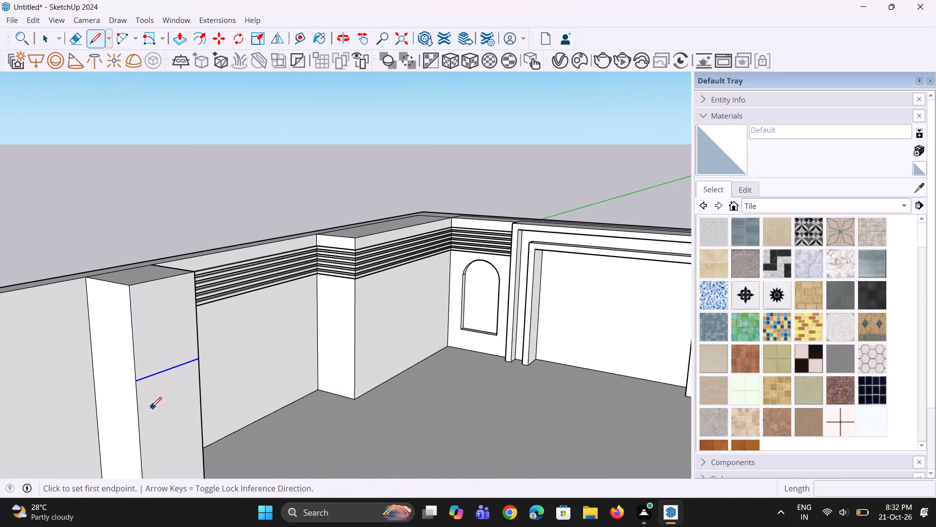
scroll(161, 388, "up", 2)
left_click(134, 383)
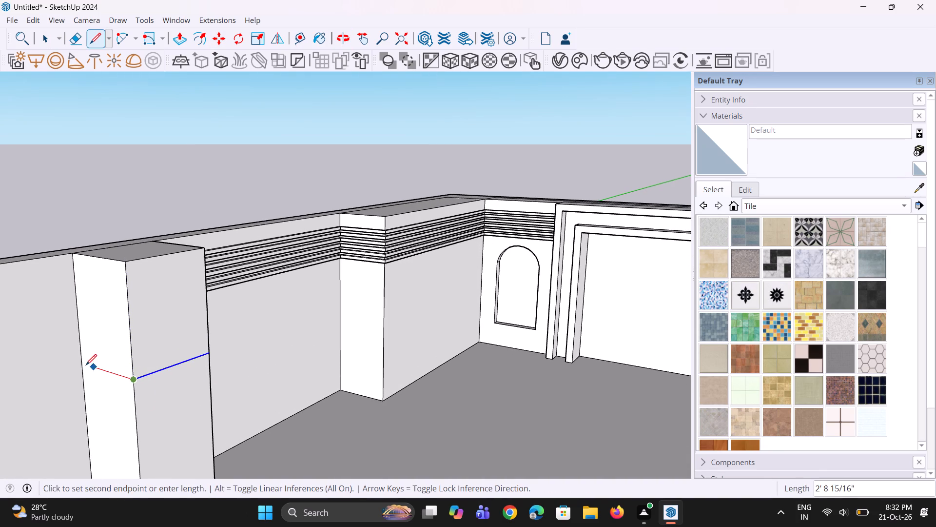
left_click(82, 365)
middle_click_drag(128, 385, 0, 381)
scroll(193, 322, "down", 5)
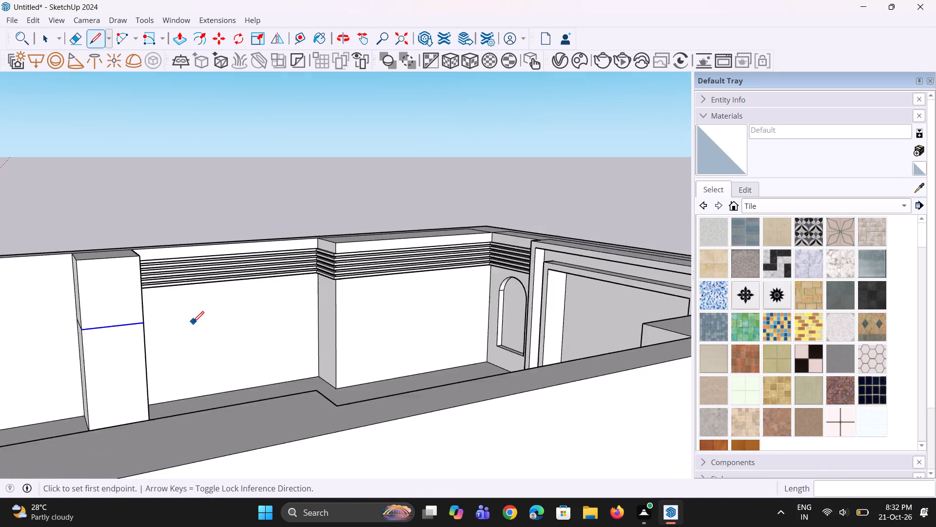
middle_click_drag(133, 338, 0, 386)
scroll(160, 308, "up", 10)
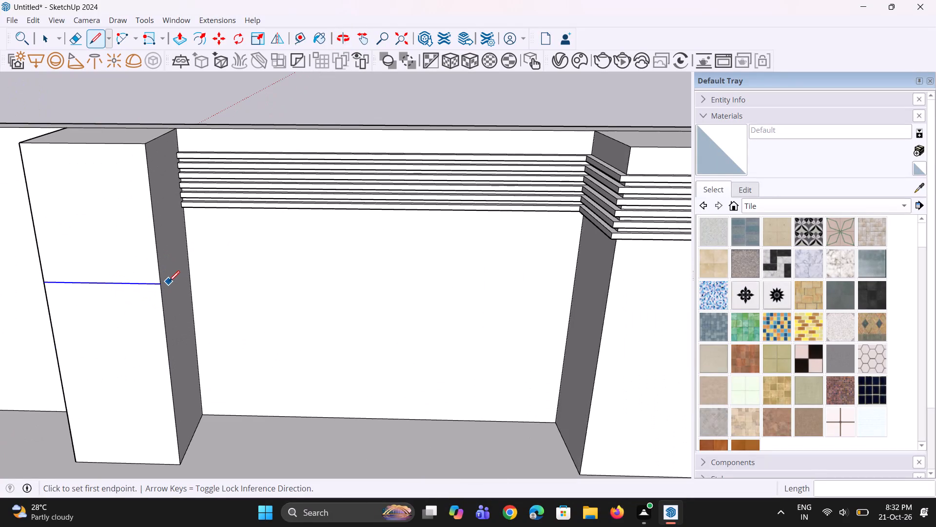
left_click(160, 284)
left_click(193, 251)
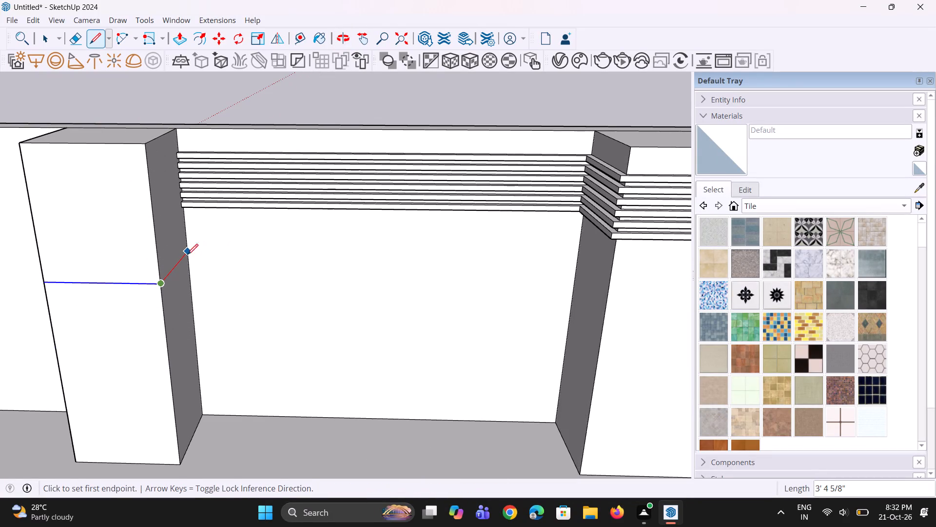
scroll(138, 295, "up", 1)
middle_click_drag(142, 300, 220, 304)
key("space")
key("space")
left_click(214, 94)
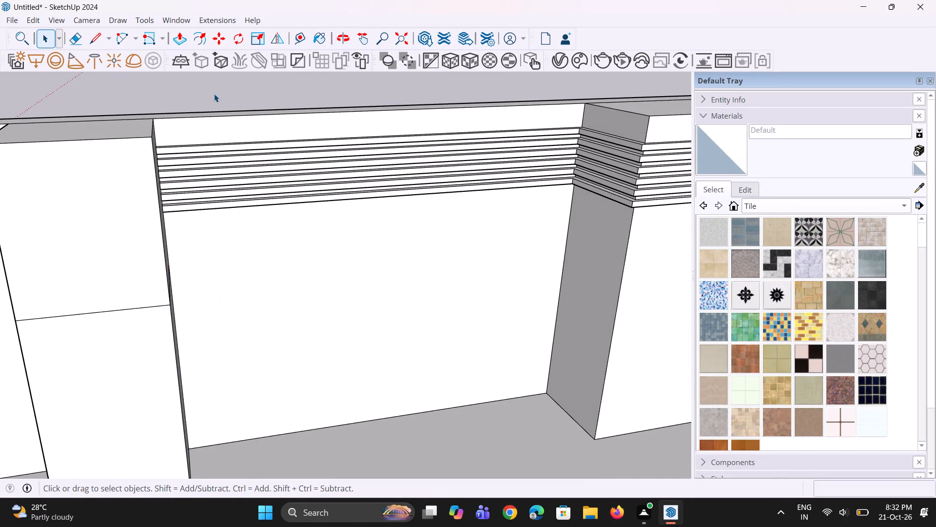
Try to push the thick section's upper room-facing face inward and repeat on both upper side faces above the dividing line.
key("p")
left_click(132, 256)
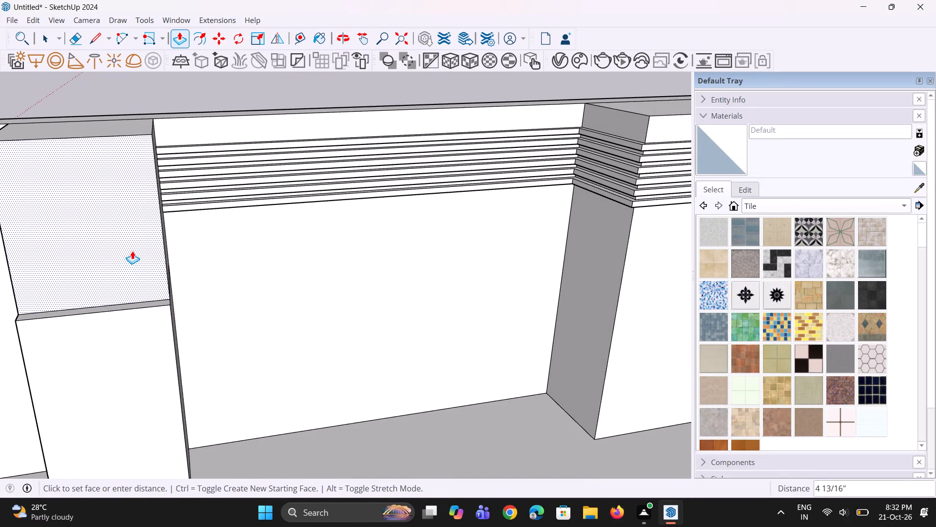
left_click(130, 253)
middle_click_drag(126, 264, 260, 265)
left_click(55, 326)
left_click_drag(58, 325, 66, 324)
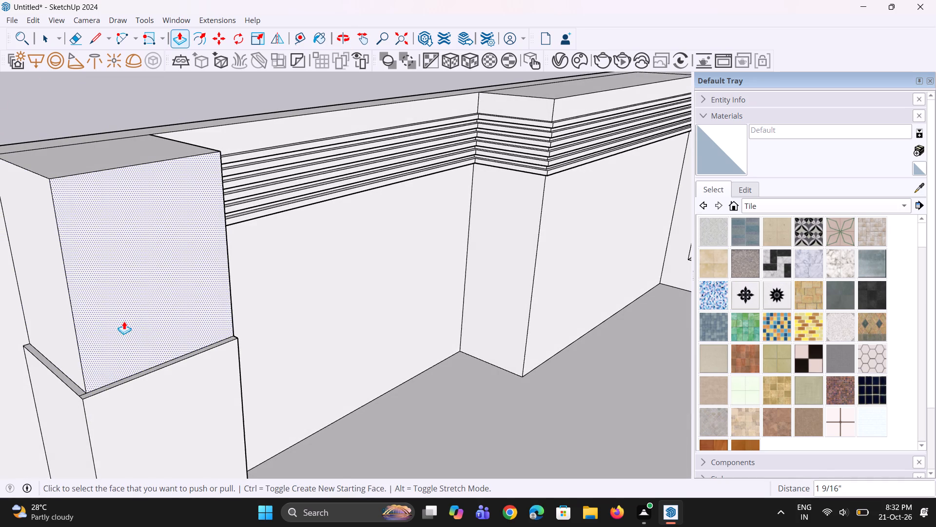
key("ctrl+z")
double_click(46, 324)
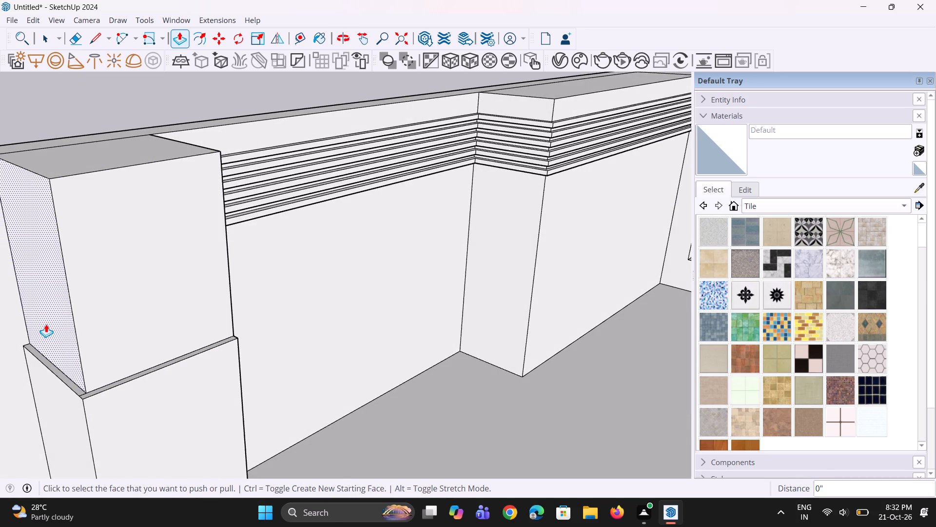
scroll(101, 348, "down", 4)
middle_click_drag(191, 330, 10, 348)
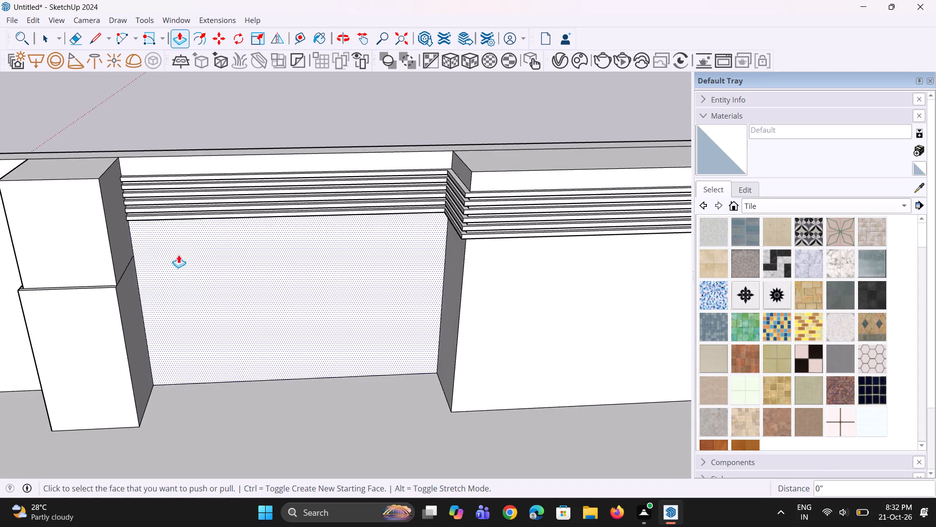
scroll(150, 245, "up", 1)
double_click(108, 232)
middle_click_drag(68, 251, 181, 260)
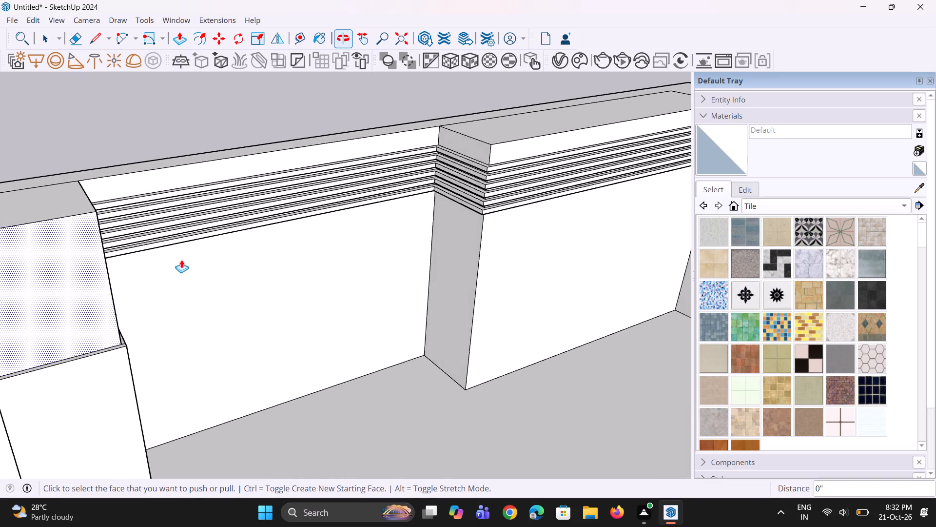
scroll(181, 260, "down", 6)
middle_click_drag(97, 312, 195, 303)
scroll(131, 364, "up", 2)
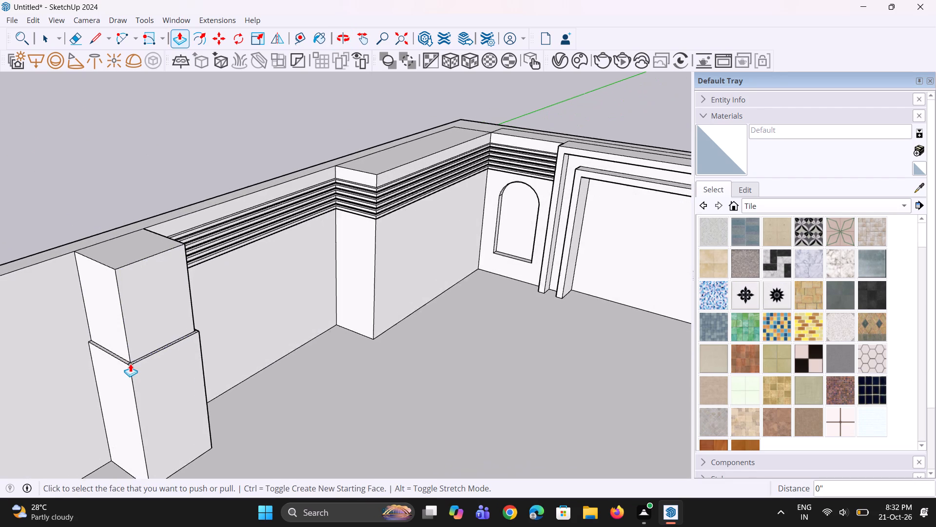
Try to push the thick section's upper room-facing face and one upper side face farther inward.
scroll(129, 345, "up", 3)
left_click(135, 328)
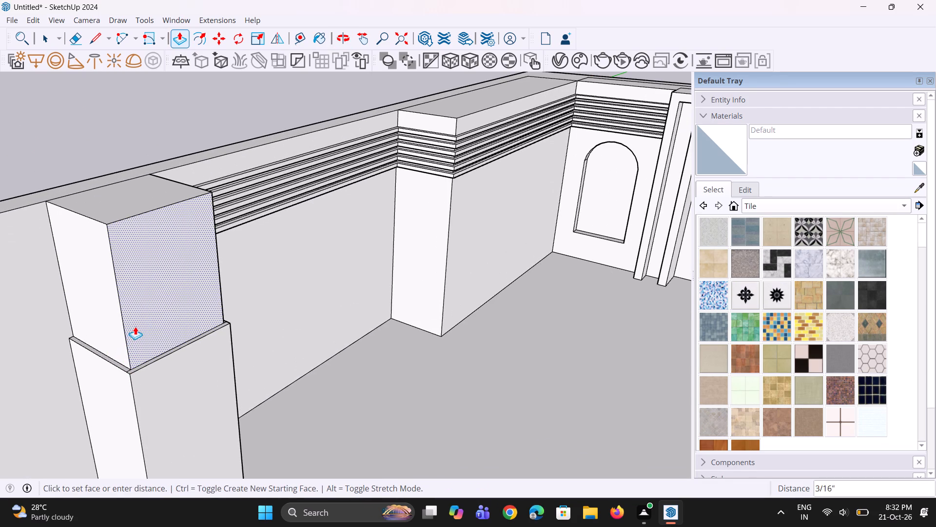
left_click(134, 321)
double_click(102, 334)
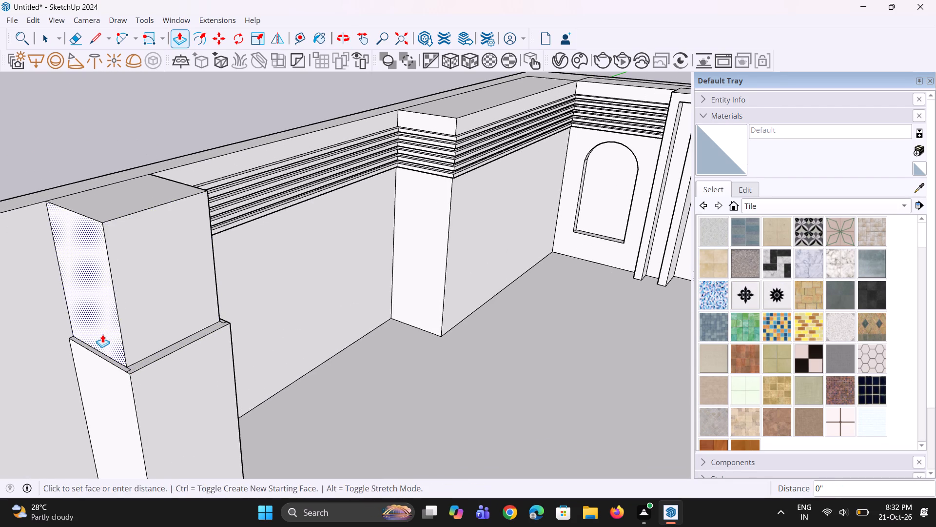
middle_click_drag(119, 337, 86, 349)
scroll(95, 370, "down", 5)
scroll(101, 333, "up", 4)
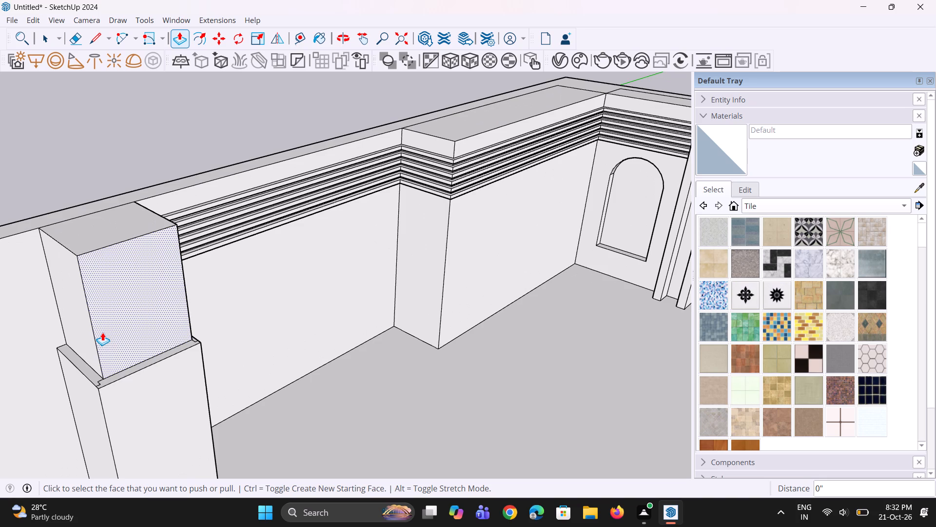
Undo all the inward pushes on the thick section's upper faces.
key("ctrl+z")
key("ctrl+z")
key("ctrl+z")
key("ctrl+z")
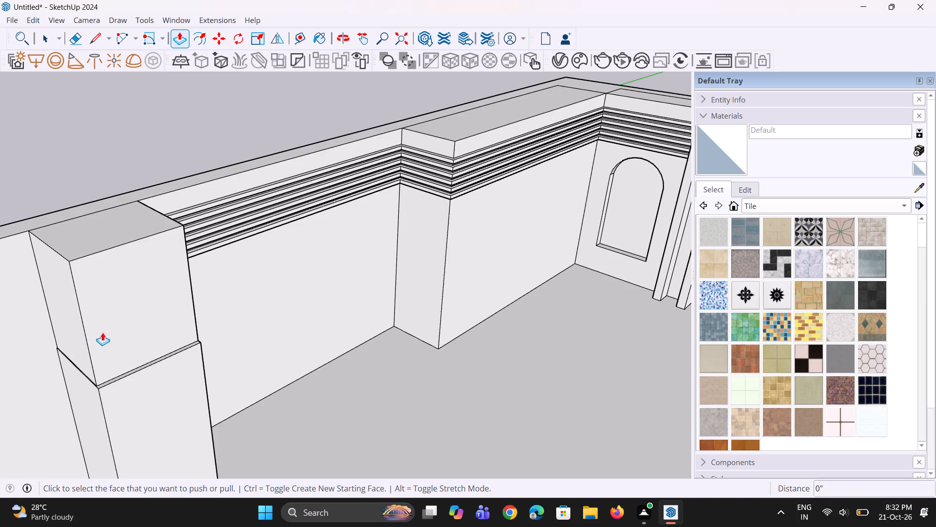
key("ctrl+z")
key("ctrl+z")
Push the thick section's upper room-facing face inward about 4 3/16" and repeat the same distance on both upper side faces.
left_click(122, 361)
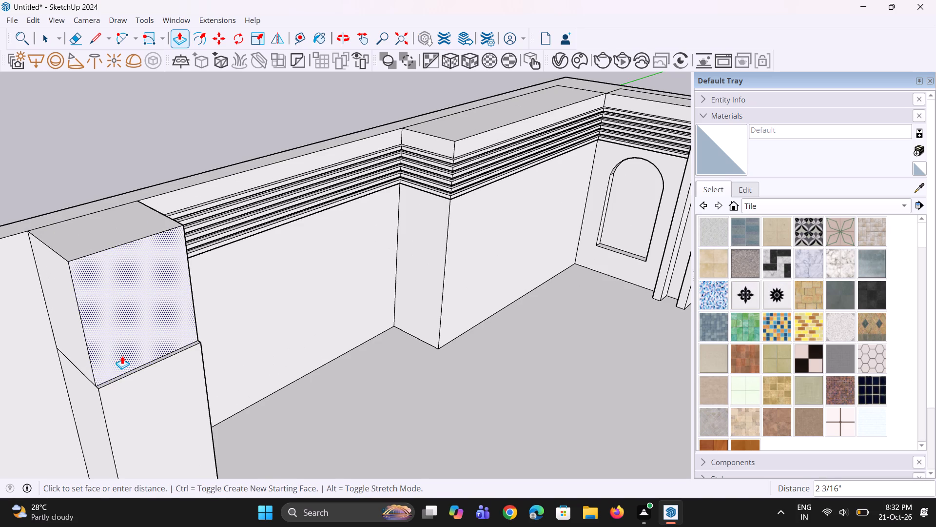
left_click(121, 352)
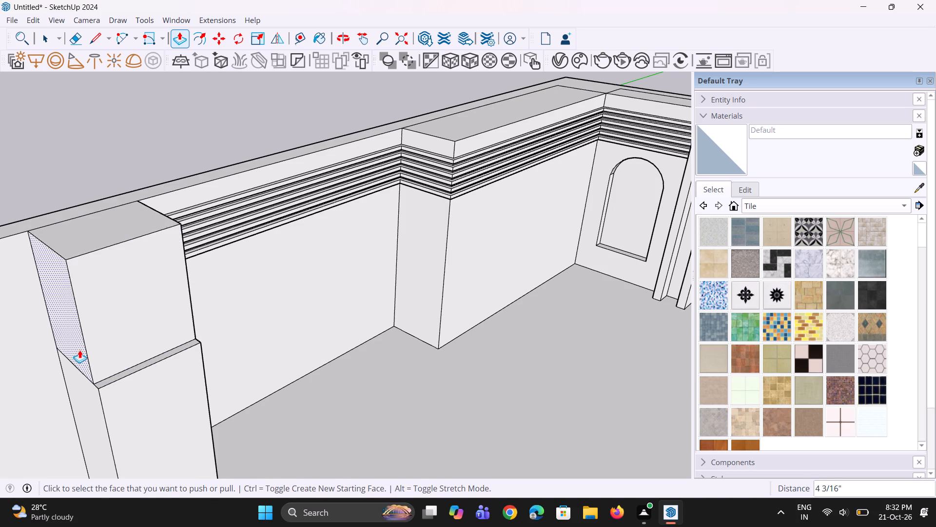
double_click(78, 348)
scroll(80, 347, "down", 4)
middle_click_drag(145, 360, 0, 370)
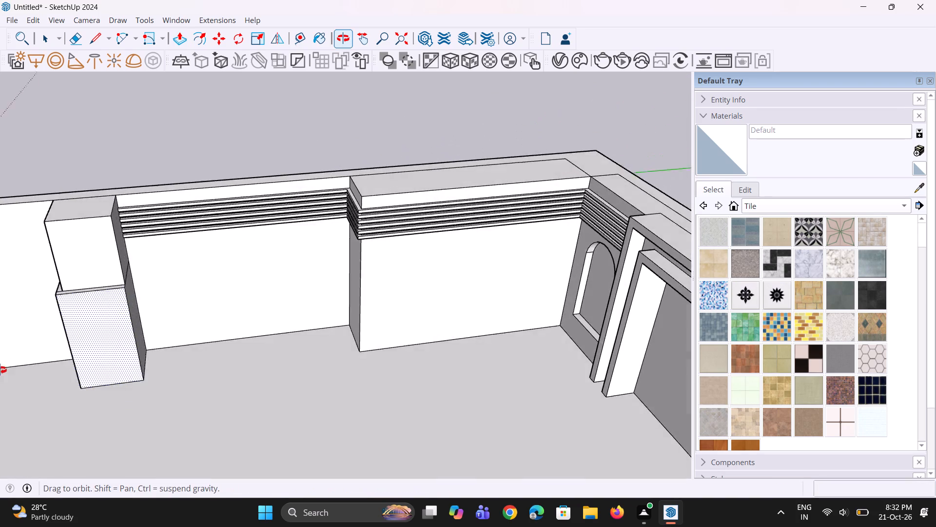
middle_click_drag(0, 370, 8, 346)
scroll(185, 241, "up", 5)
left_click(107, 249)
left_click(107, 249)
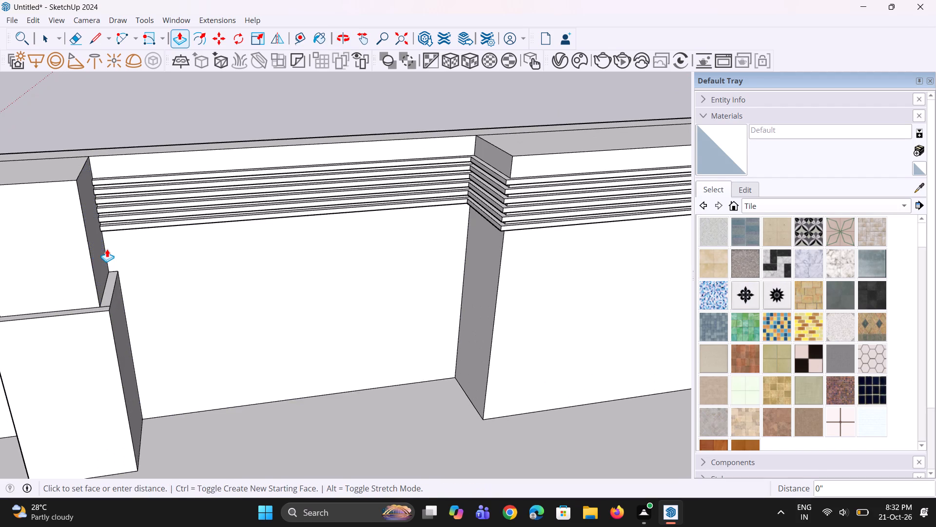
Erase the leftover short lines crossing the two room-side corners of the thick section's new ledge.
middle_click_drag(126, 300, 235, 301)
scroll(234, 281, "down", 6)
scroll(89, 373, "up", 8)
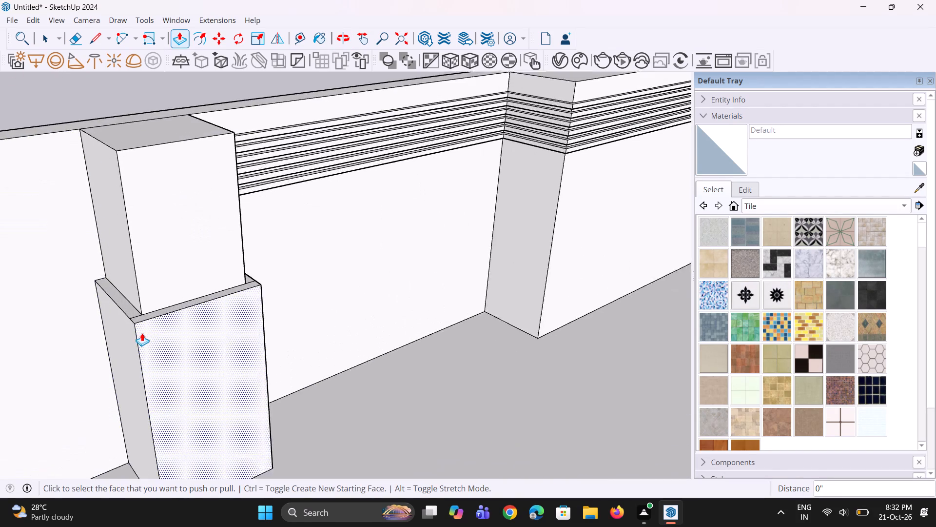
scroll(142, 333, "up", 1)
key("e")
scroll(142, 333, "up", 6)
left_click(129, 300)
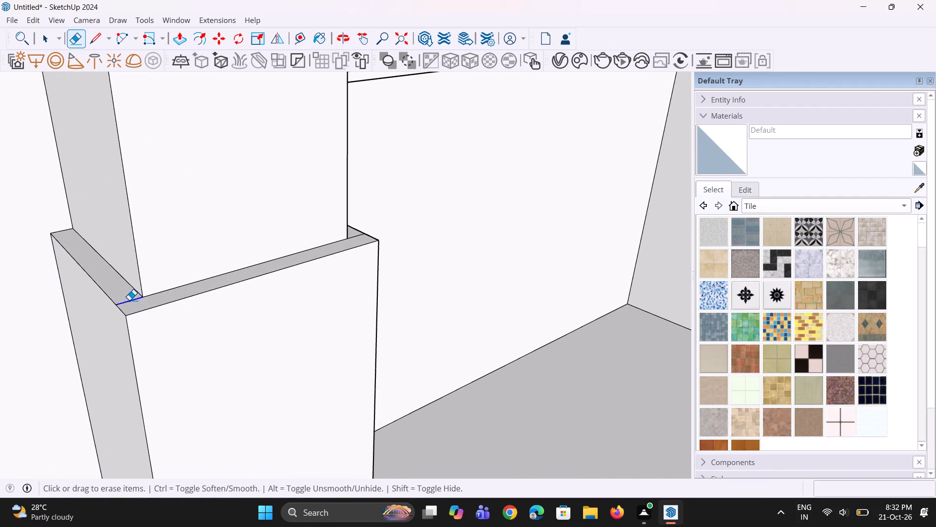
middle_click_drag(244, 276, 126, 359)
scroll(343, 237, "up", 3)
left_click(349, 255)
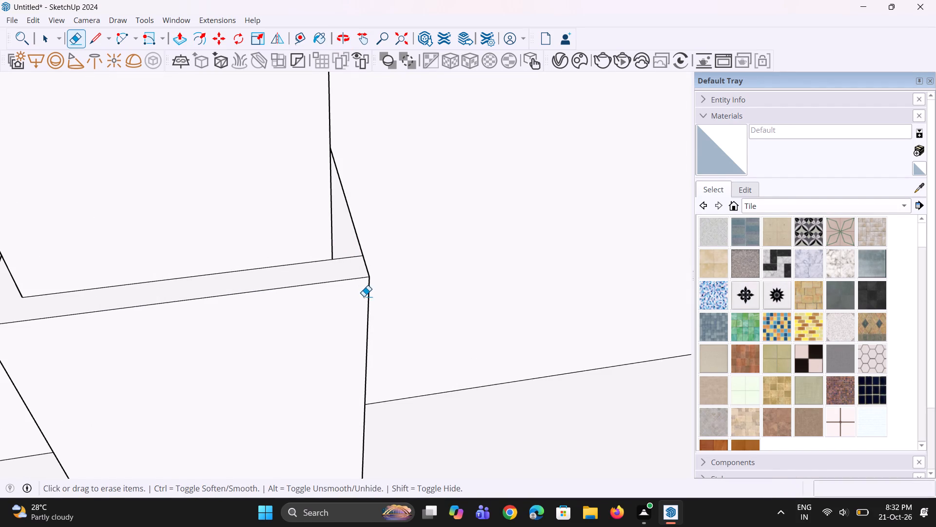
scroll(364, 296, "down", 4)
scroll(356, 268, "up", 3)
left_click(356, 269)
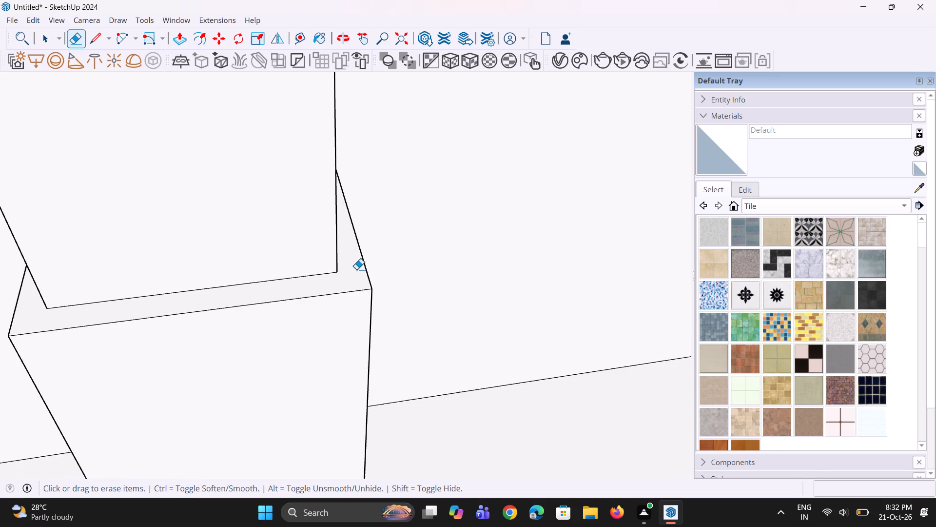
Copy the vertical end edges of the six wall strips beside the stepped thick section a few inches along the strips.
scroll(358, 281, "down", 19)
middle_click_drag(357, 279, 417, 176)
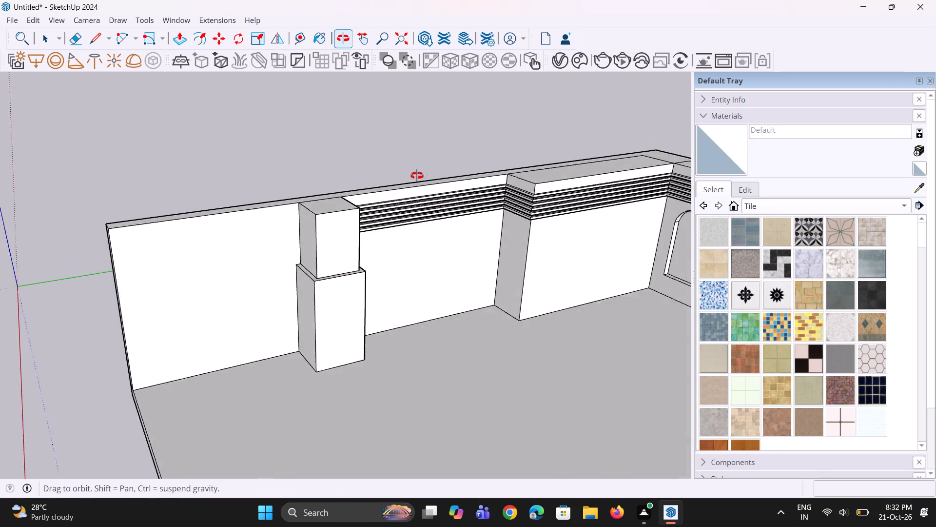
middle_click_drag(417, 176, 364, 221)
scroll(384, 282, "down", 6)
scroll(385, 208, "up", 8)
middle_click_drag(392, 296, 251, 267)
key("space")
key("space")
scroll(326, 258, "up", 3)
scroll(370, 260, "up", 5)
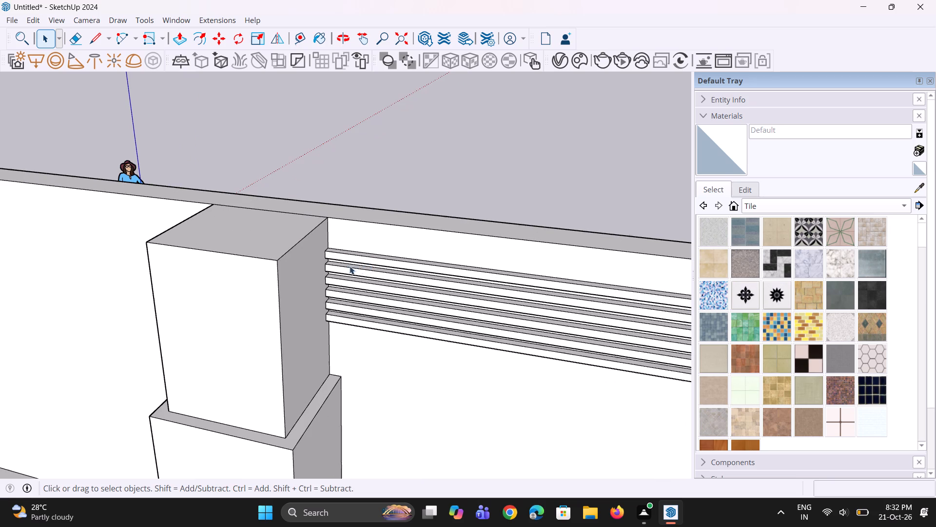
left_click(326, 258)
scroll(319, 264, "up", 11)
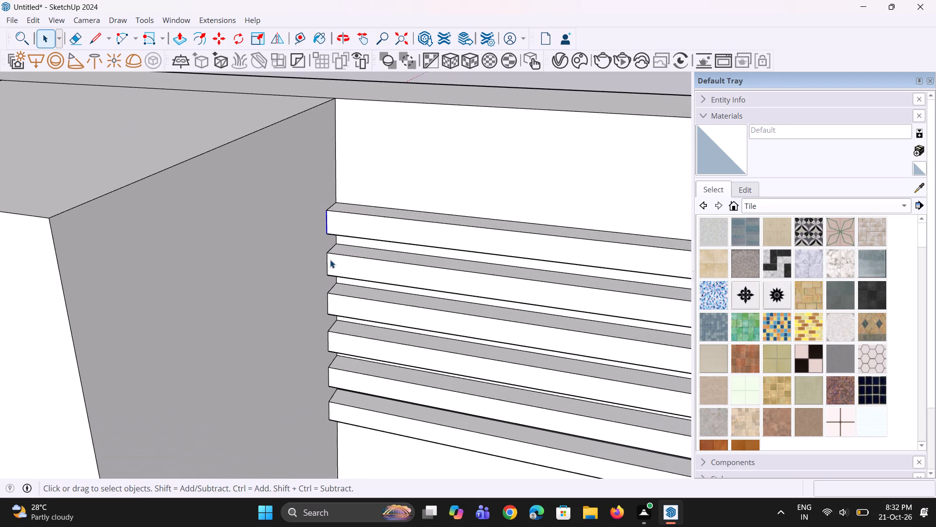
left_click(326, 263, "ctrl")
left_click(327, 265)
scroll(327, 227, "up", 3)
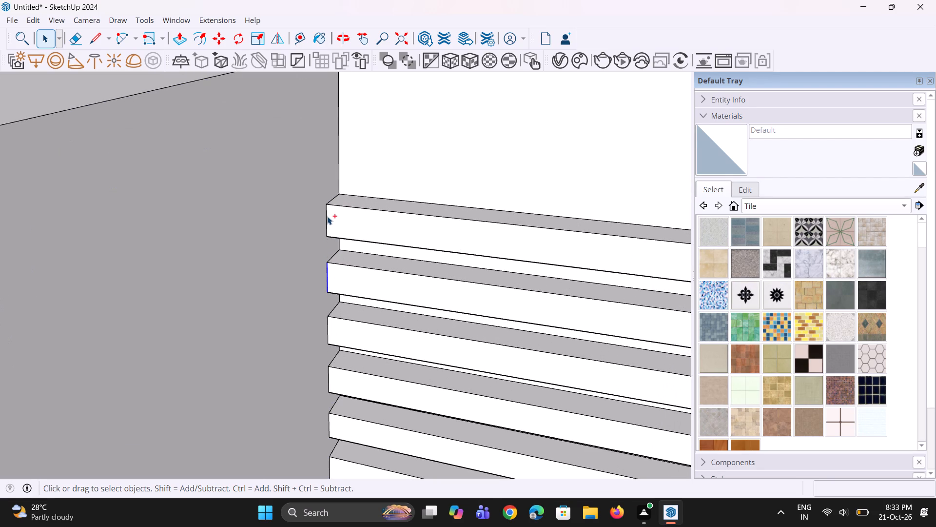
left_click(327, 216, "ctrl")
left_click(328, 336, "ctrl")
scroll(337, 286, "down", 4)
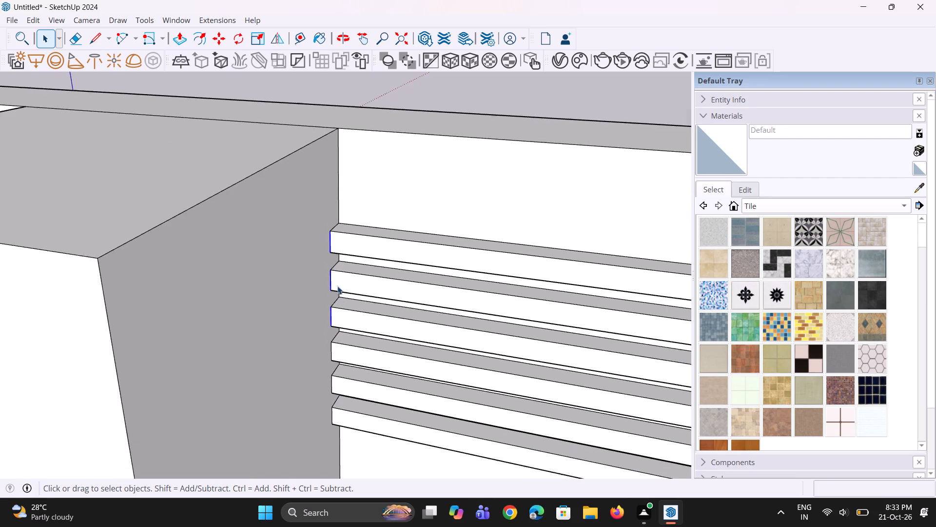
scroll(338, 364, "up", 3)
left_click(329, 348, "ctrl")
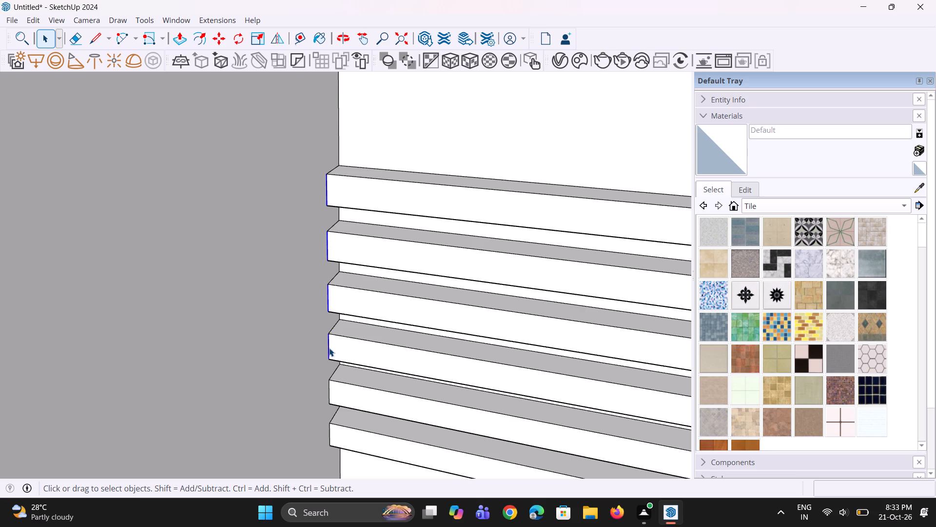
scroll(349, 298, "down", 4)
scroll(353, 397, "up", 7)
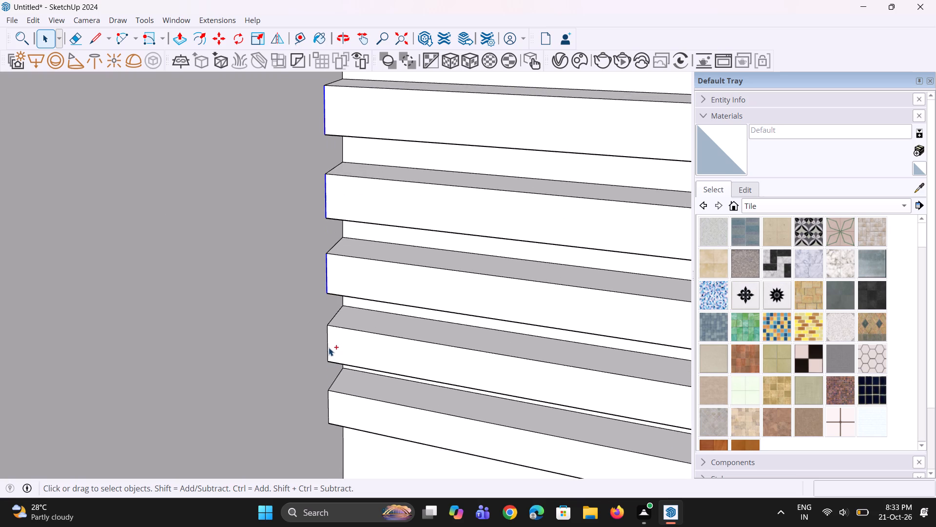
left_click(329, 347, "ctrl")
left_click(329, 403, "ctrl")
scroll(340, 361, "down", 5)
middle_click_drag(340, 419, 347, 373)
key("m")
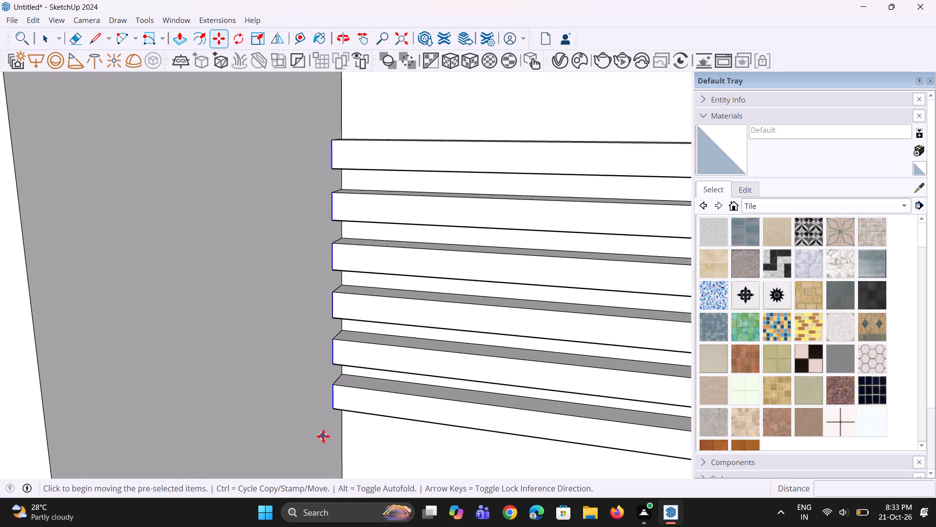
left_click(335, 409)
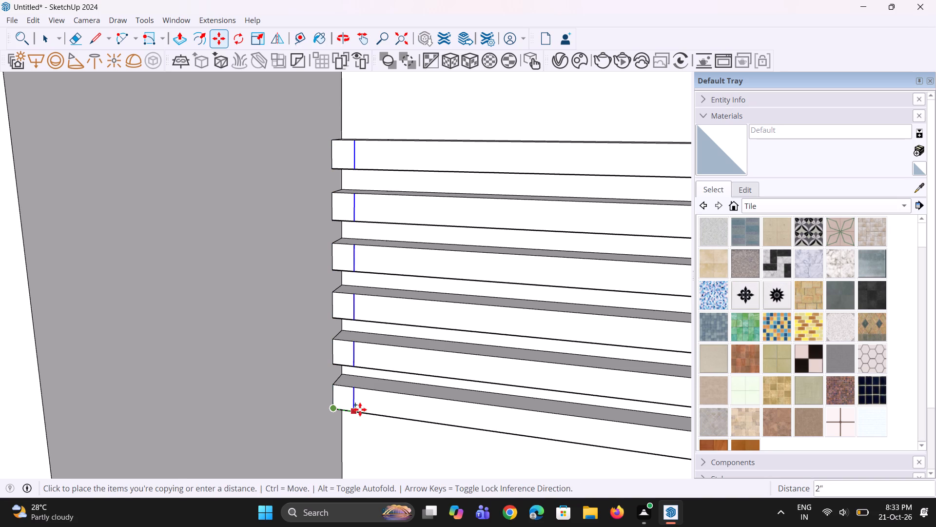
left_click(371, 410)
Push/pull the six small strip-end faces 2' 9 13/16" outward along the thick section's upper side to its room-facing face.
key("p")
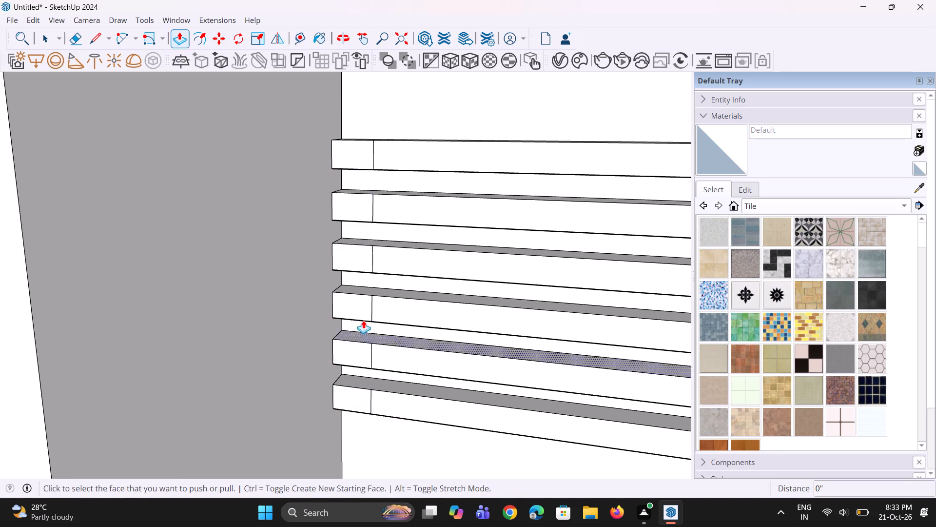
left_click(350, 151)
scroll(253, 221, "down", 4)
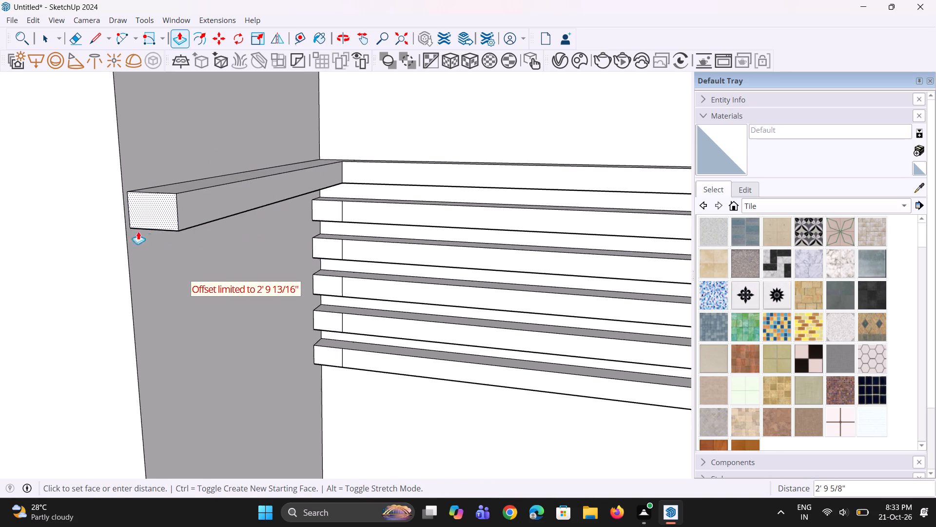
left_click(130, 254)
double_click(327, 213)
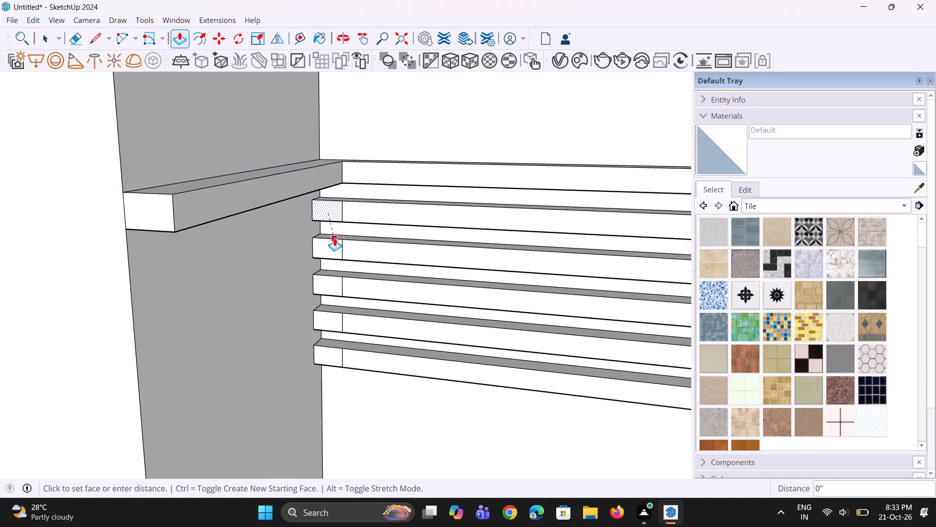
left_click(133, 292)
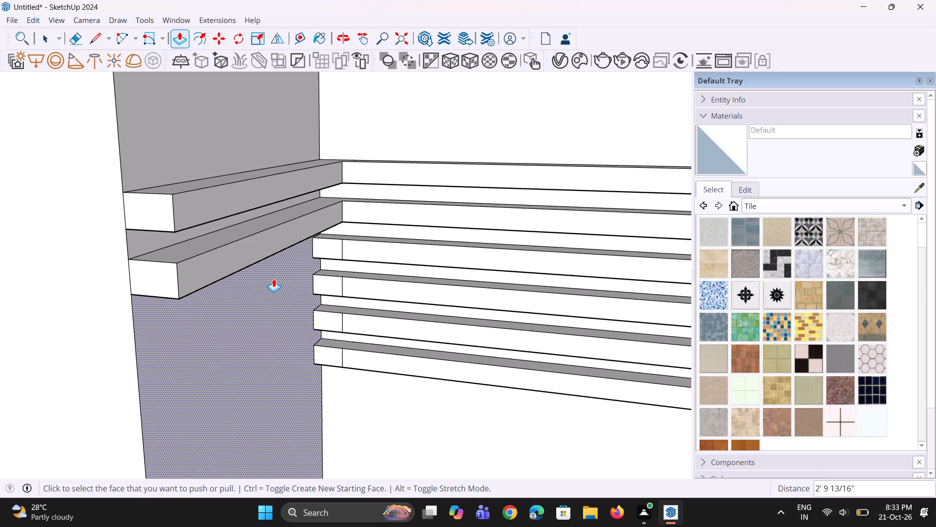
double_click(324, 254)
double_click(335, 287)
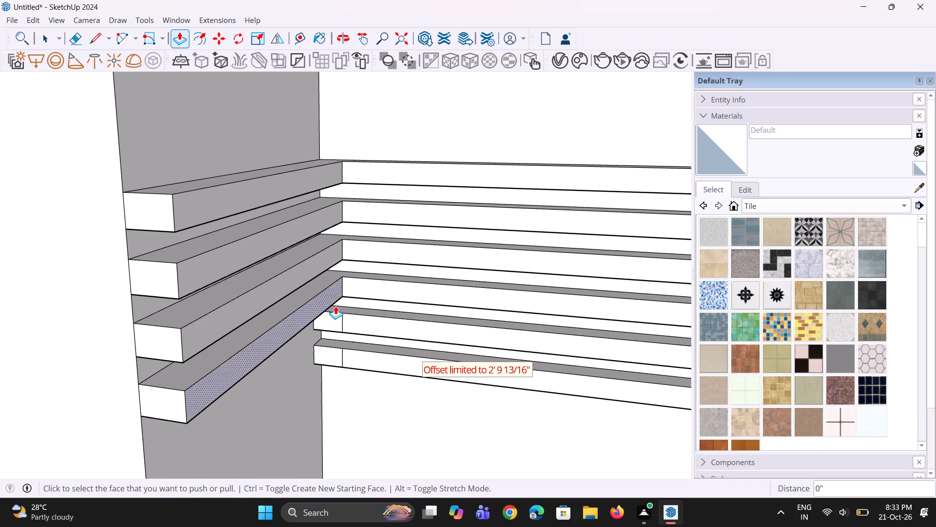
double_click(328, 322)
double_click(326, 360)
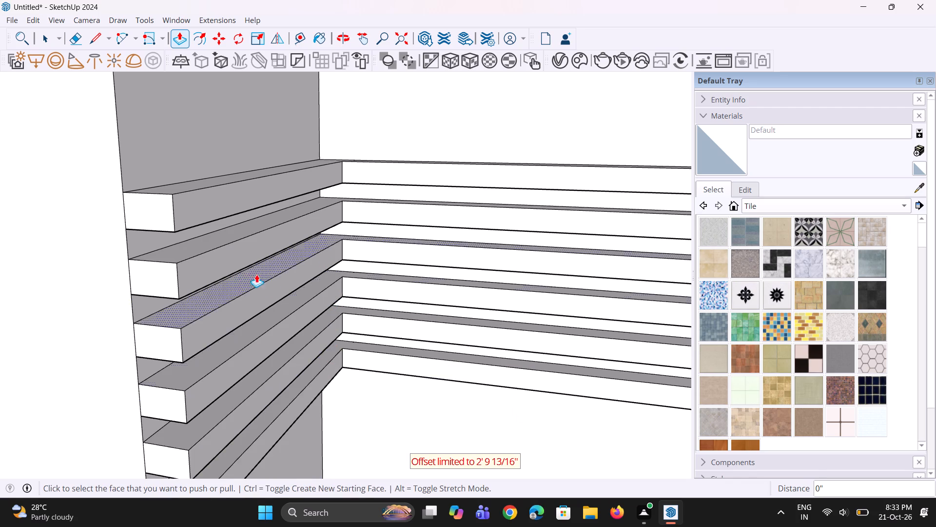
scroll(241, 271, "down", 10)
middle_click_drag(143, 302, 337, 304)
scroll(315, 273, "up", 1)
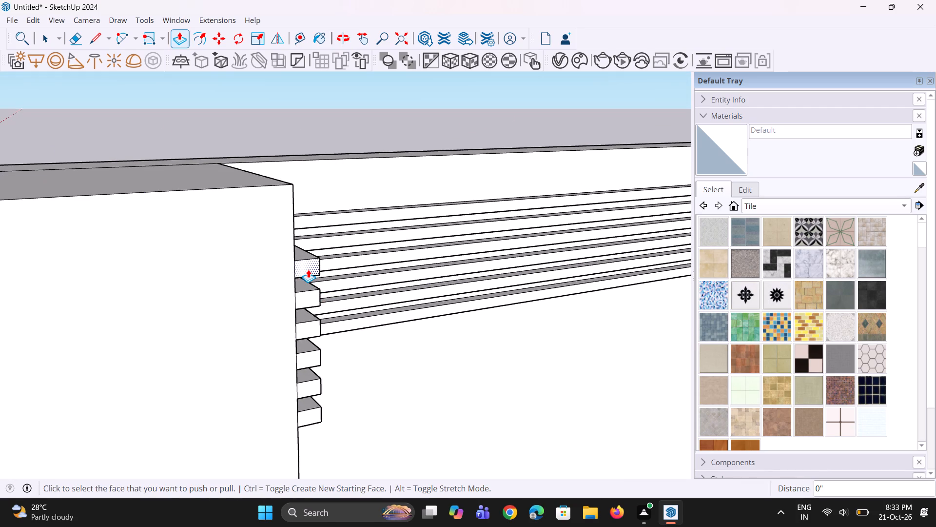
Push/pull the six strip ends about 4 7/8" outward so they project past the thick section's room-facing face.
left_click(308, 269)
left_click(319, 283)
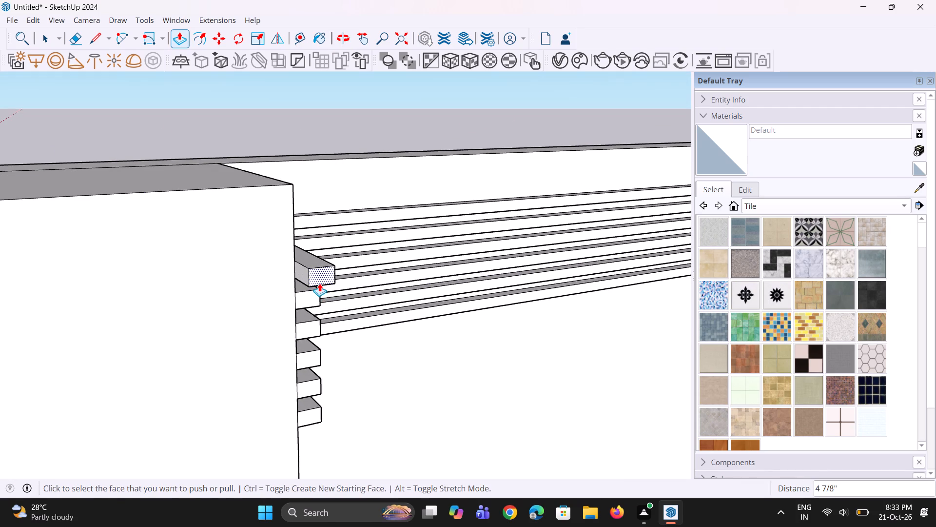
double_click(313, 299)
double_click(312, 327)
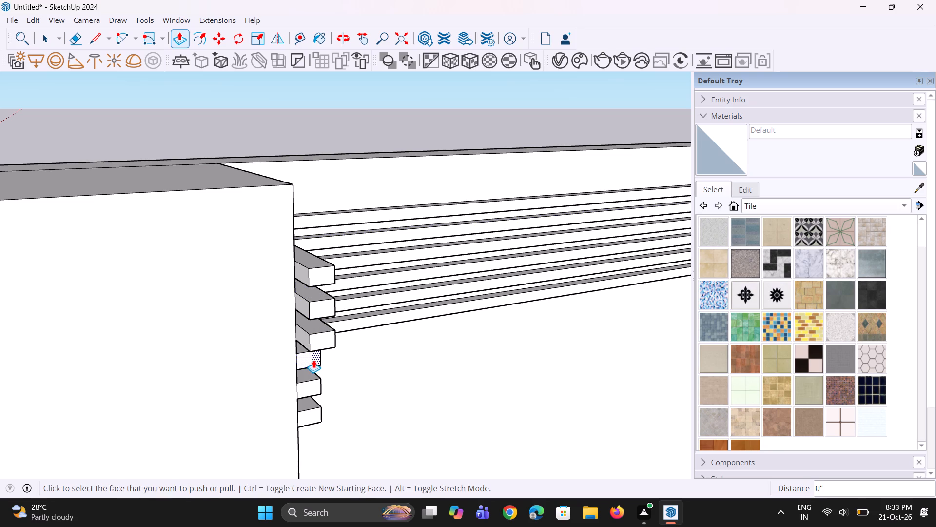
double_click(311, 365)
double_click(311, 393)
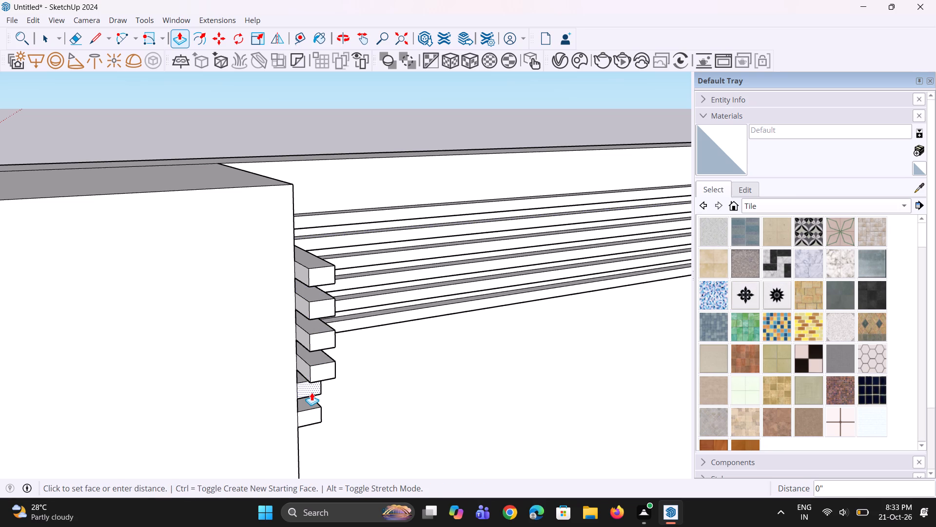
left_click(312, 390)
left_click(313, 385)
left_click(329, 372)
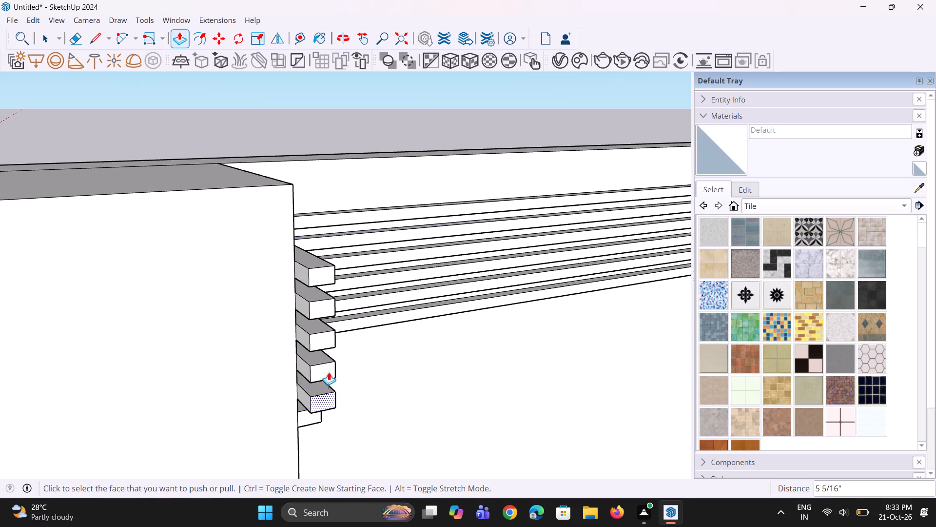
double_click(312, 417)
Pull the inner side faces of the six projecting strip ends 3' 3 5/8" across the thick section's room-facing face.
scroll(269, 313, "down", 4)
middle_click_drag(328, 304, 341, 304)
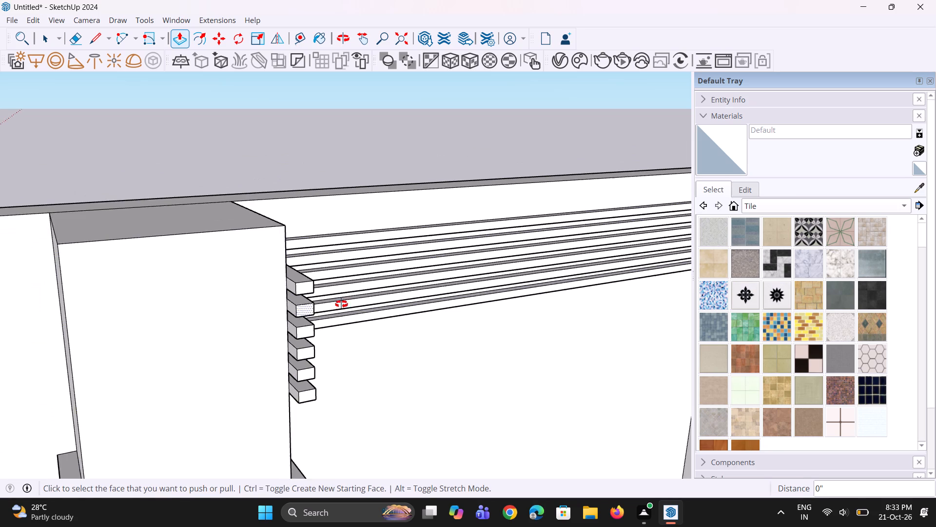
middle_click_drag(341, 304, 360, 292)
left_click(297, 284)
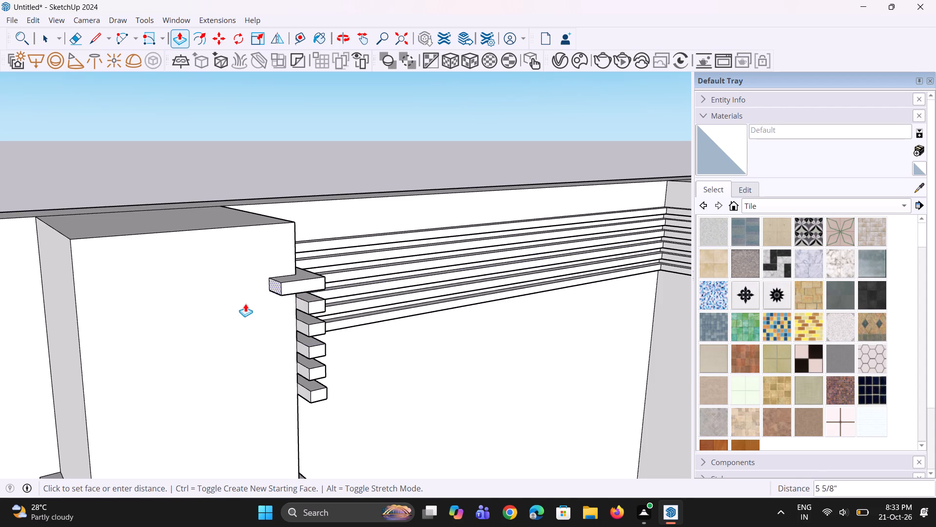
left_click(84, 368)
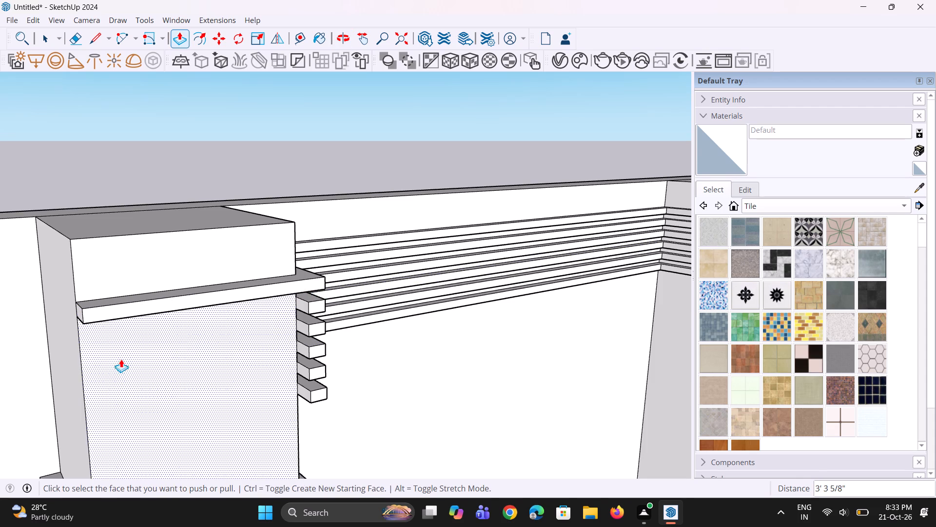
double_click(306, 306)
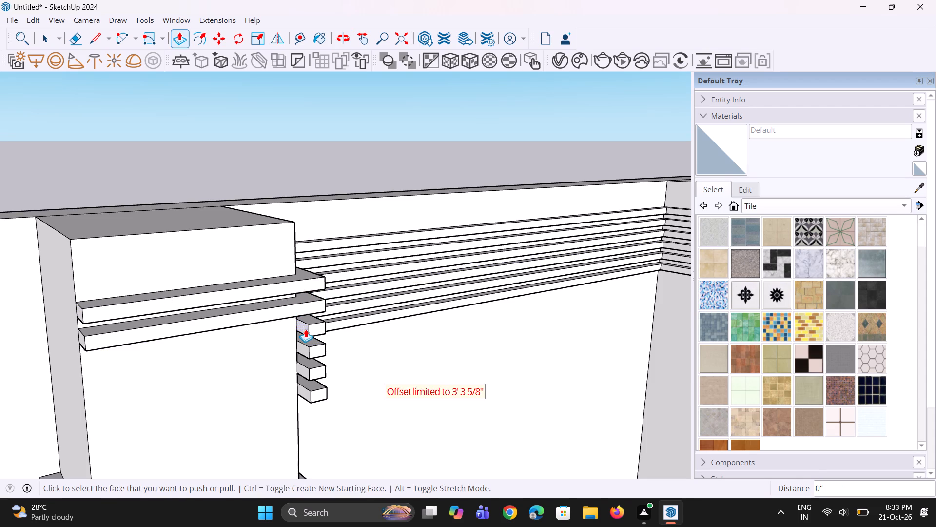
double_click(306, 329)
double_click(304, 353)
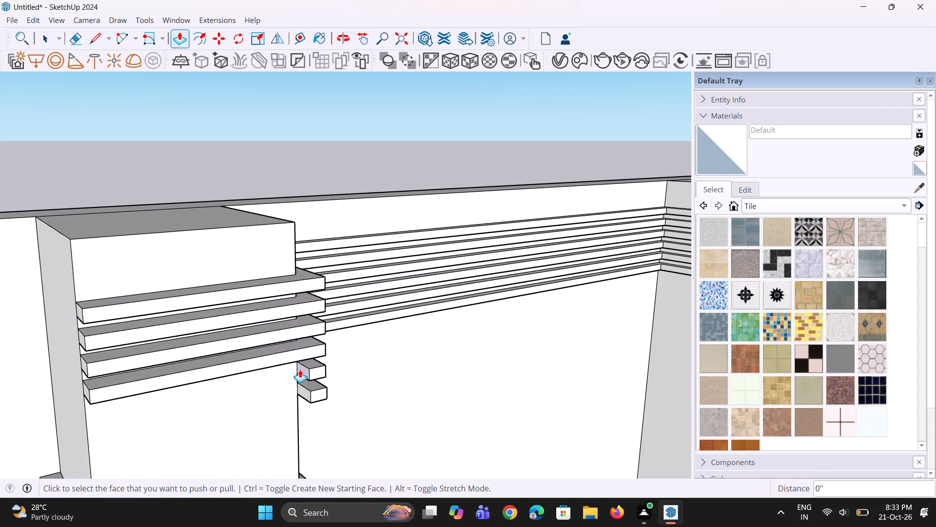
double_click(300, 369)
double_click(304, 394)
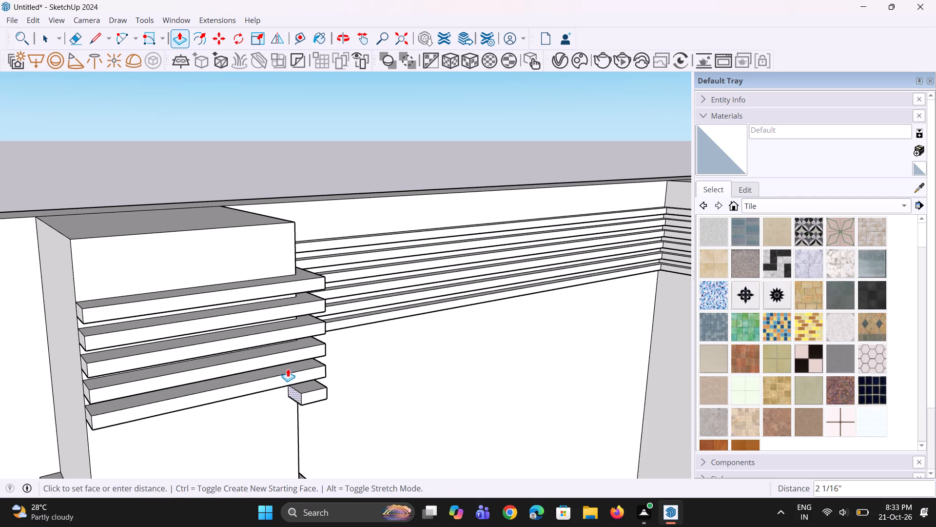
left_click(77, 288)
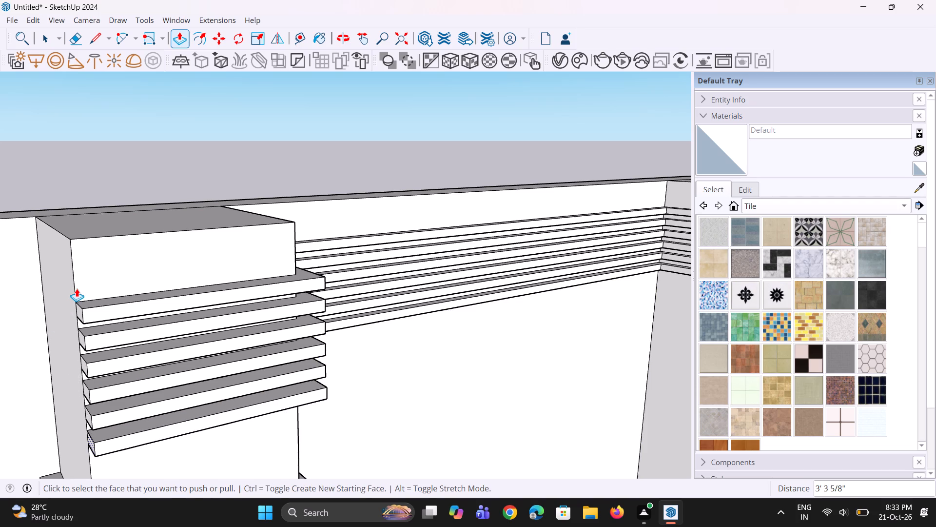
Extend the ends of the four upper strips about 4 1/4" past the far corner of the thick section's room-facing face.
scroll(92, 283, "down", 5)
middle_click_drag(92, 282, 162, 270)
scroll(157, 259, "down", 5)
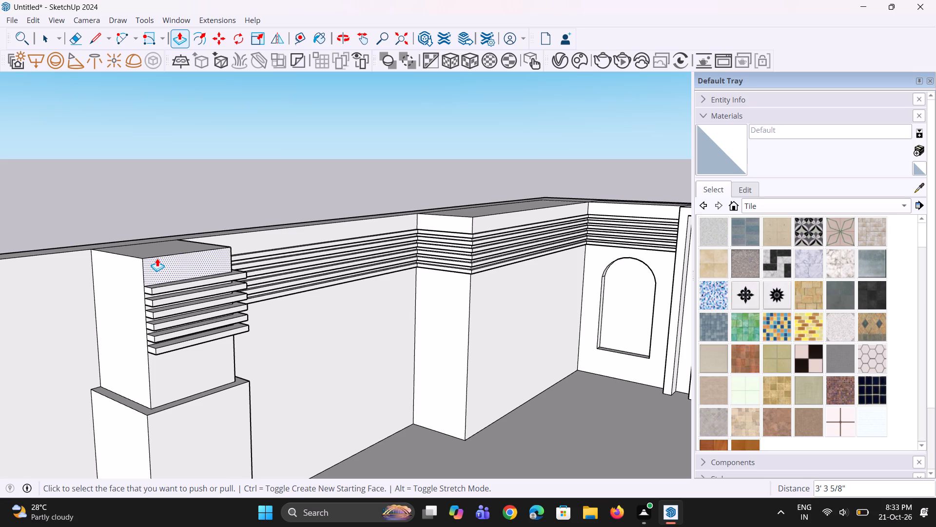
scroll(149, 280, "down", 4)
middle_click_drag(143, 306, 401, 340)
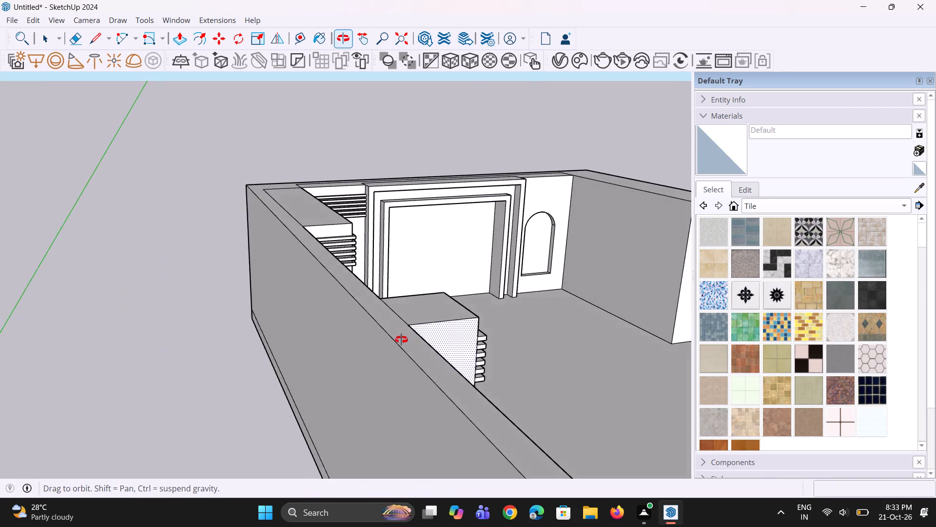
middle_click_drag(401, 340, 355, 362)
scroll(428, 382, "up", 8)
left_click(418, 362)
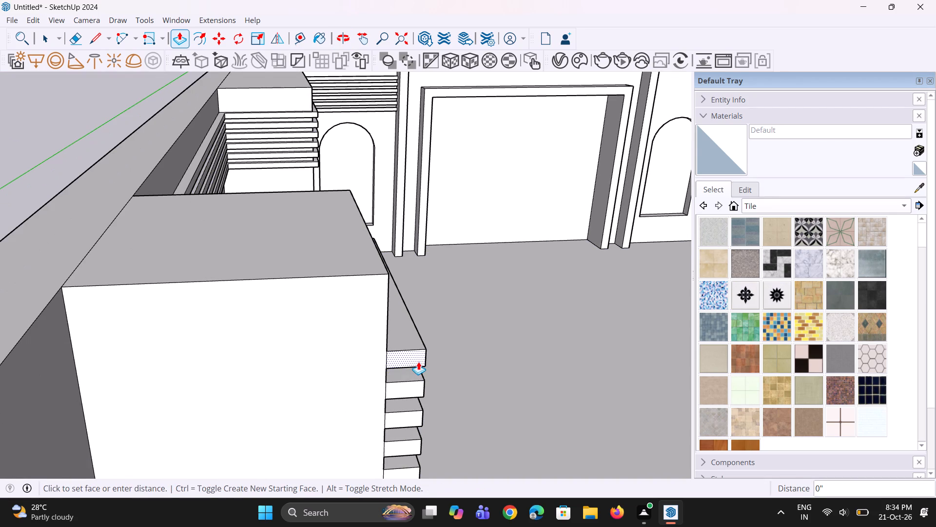
left_click(407, 386)
middle_click_drag(416, 382, 468, 313)
left_click(468, 304)
left_click(467, 301)
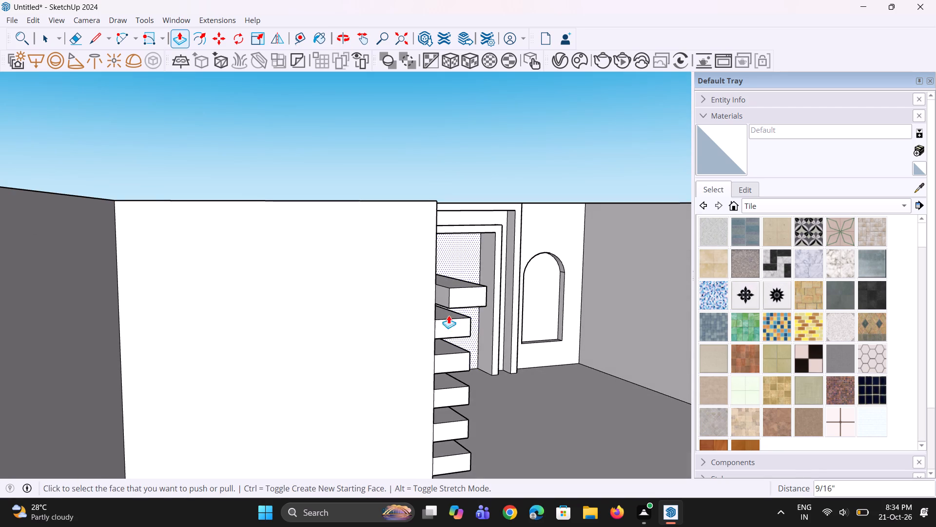
double_click(443, 332)
left_click(448, 329)
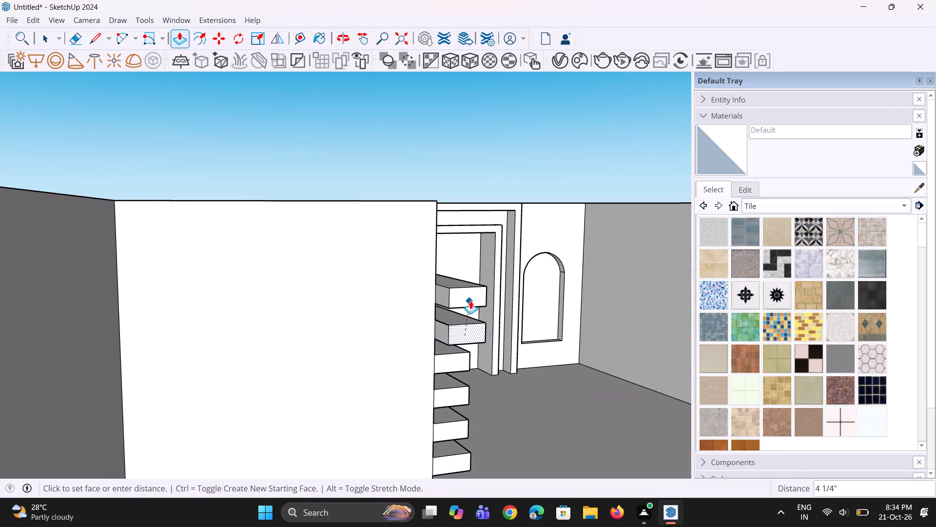
left_click(470, 301)
double_click(454, 364)
double_click(447, 394)
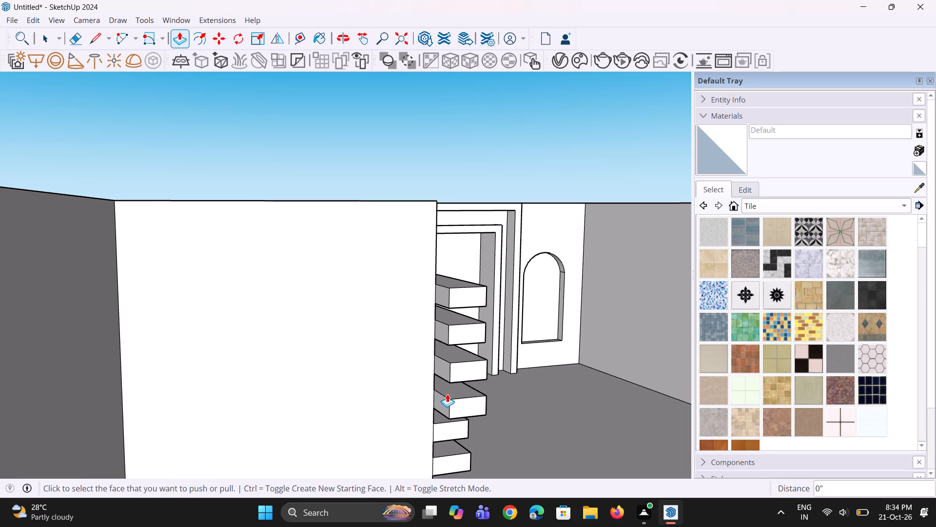
Extend the ends of the two lowest strips about 4 1/4" past the same far corner, undoing the wrong repeated pull.
double_click(443, 423)
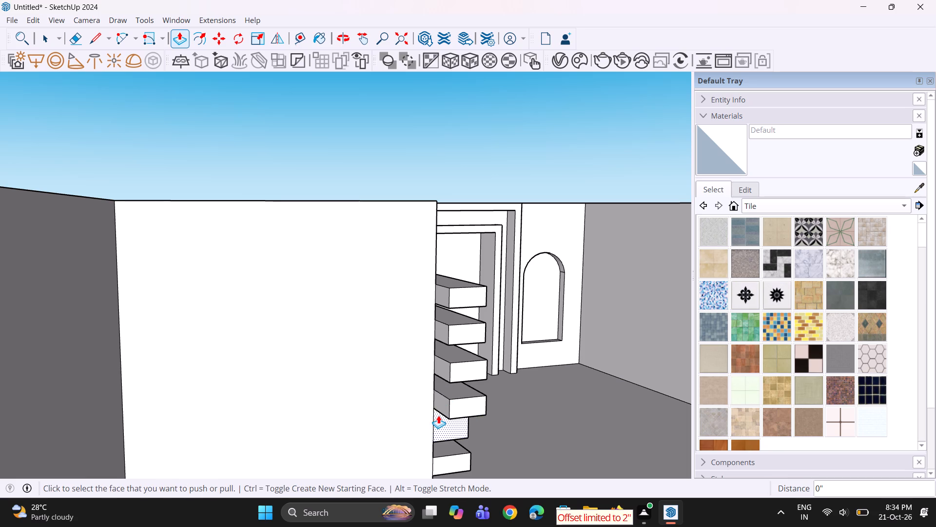
key("ctrl+z")
double_click(445, 433)
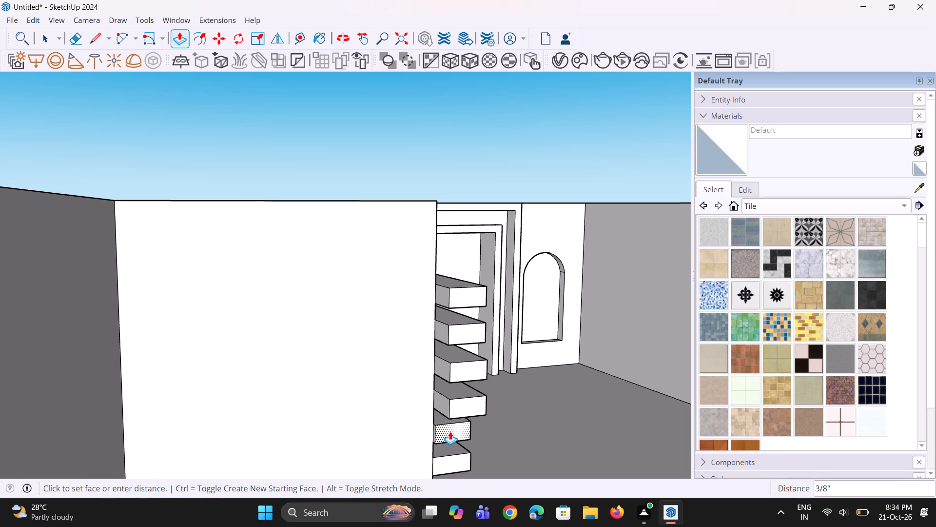
left_click(472, 405)
scroll(354, 303, "down", 5)
scroll(424, 416, "up", 3)
middle_click_drag(473, 363, 495, 372)
scroll(495, 372, "down", 4)
middle_click_drag(522, 391, 501, 421)
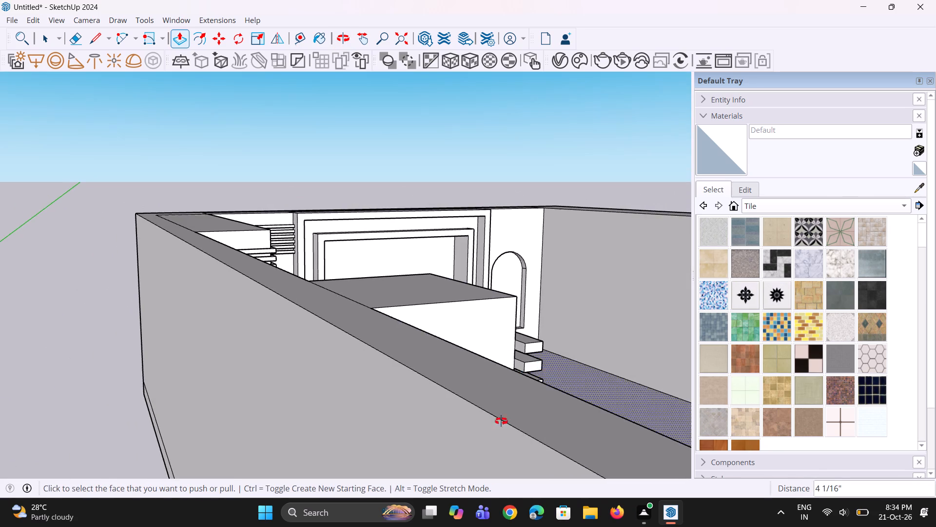
middle_click_drag(501, 421, 483, 438)
left_click(512, 440)
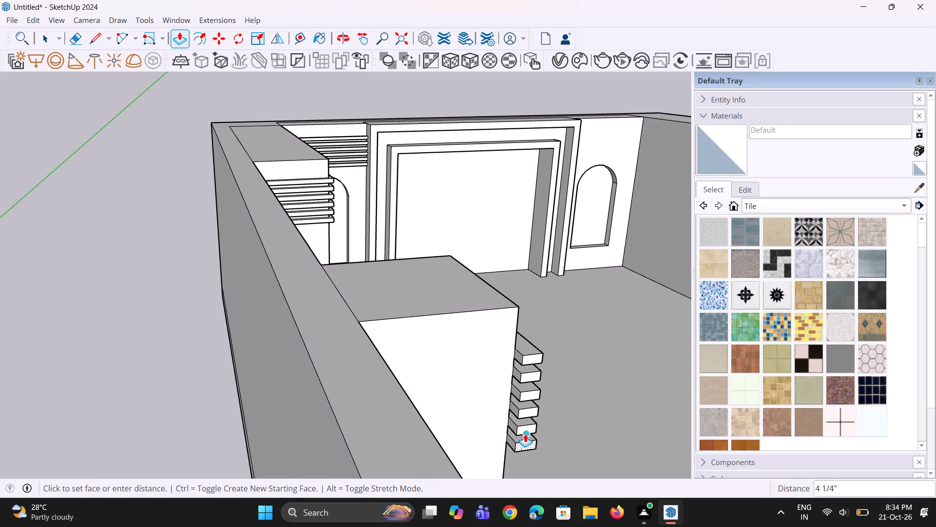
left_click(525, 434)
Pull the three upper strips about 3' along the thick section's remaining side face, back toward the wall.
scroll(530, 344, "up", 5)
left_click(512, 359)
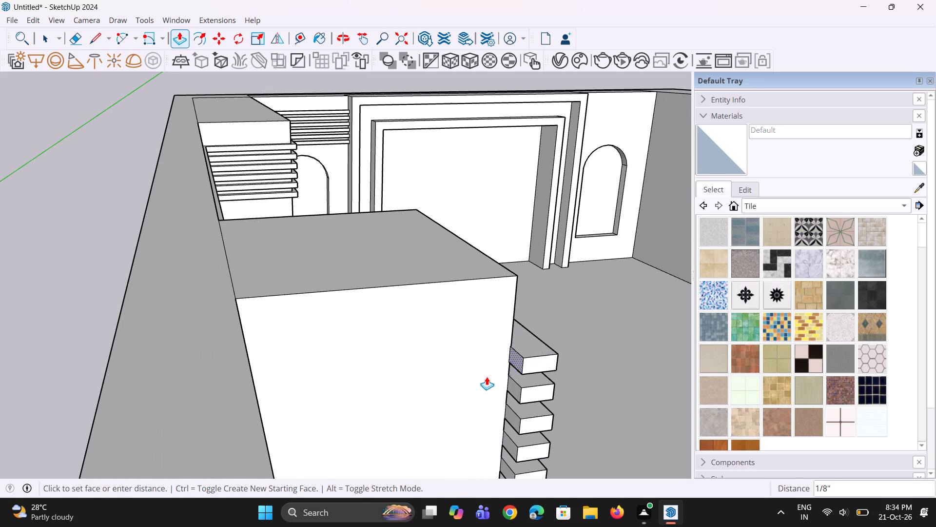
scroll(430, 400, "down", 5)
middle_click_drag(280, 402, 76, 366)
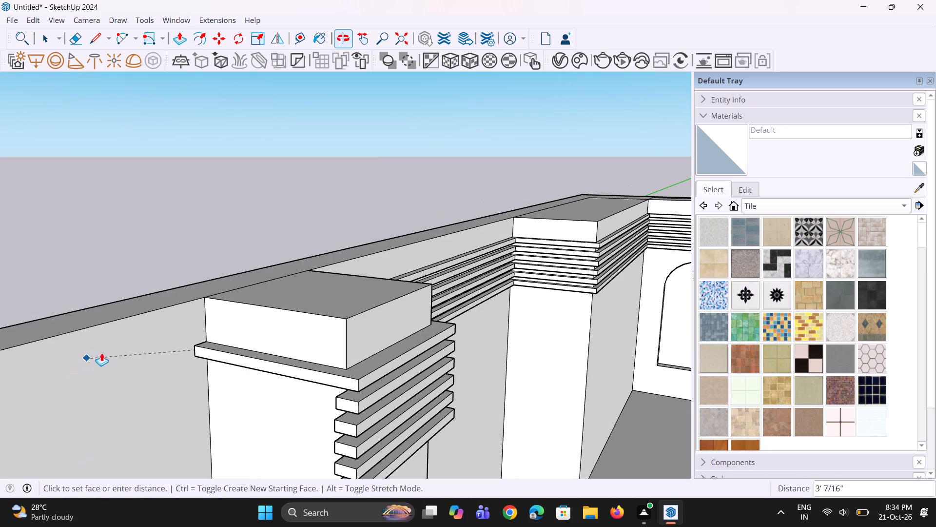
left_click(177, 326)
middle_click_drag(333, 403, 501, 401)
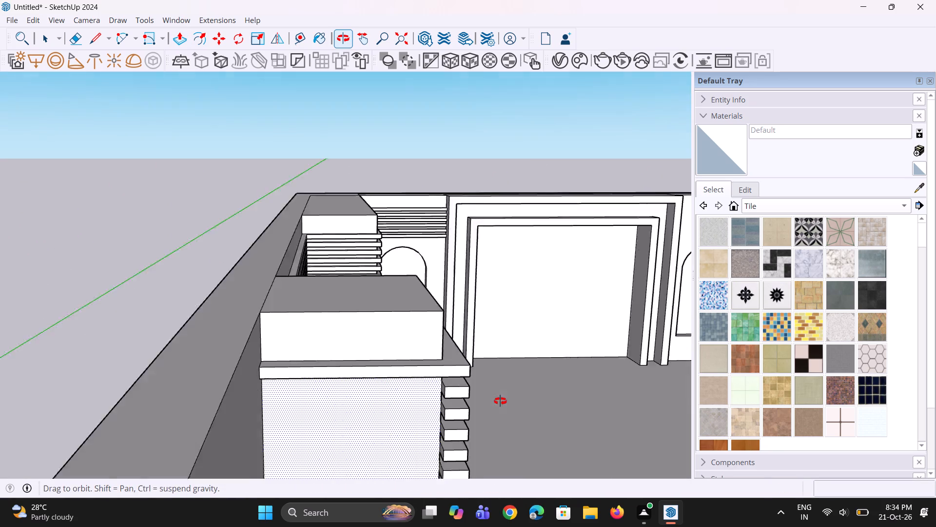
middle_click_drag(501, 401, 559, 443)
scroll(470, 408, "up", 7)
double_click(479, 385)
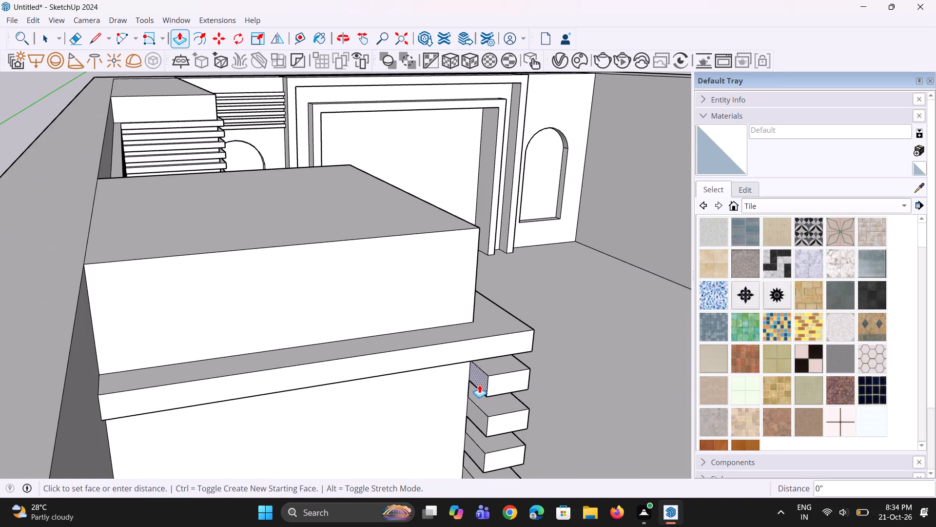
left_click(476, 427)
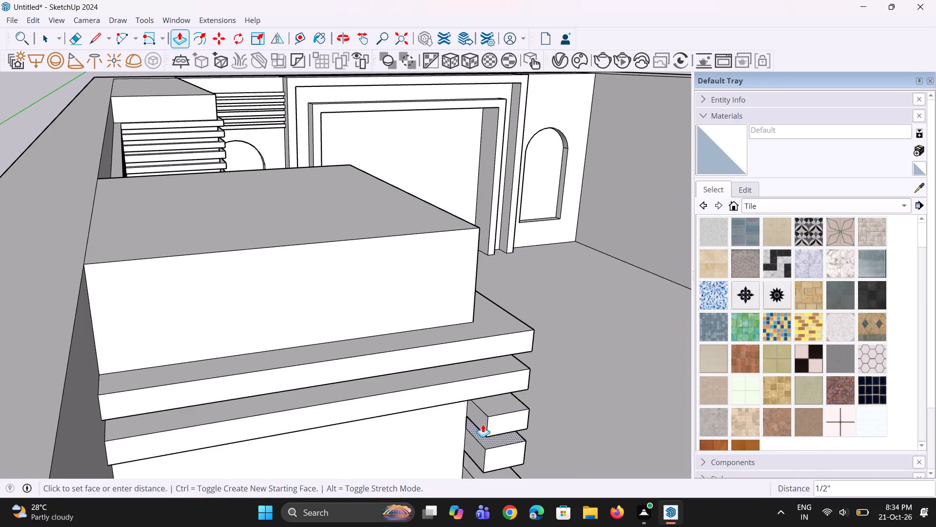
key("Escape")
double_click(483, 423)
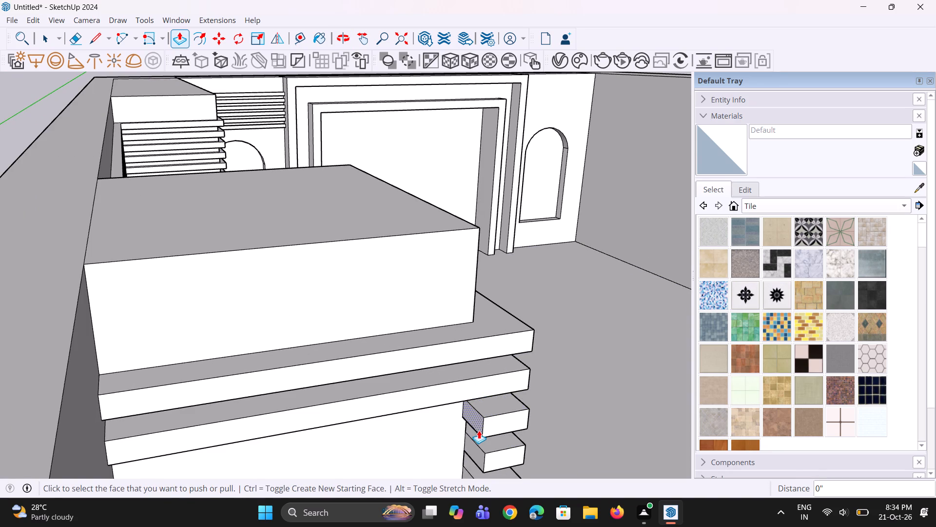
left_click(477, 426)
middle_click_drag(289, 428, 142, 421)
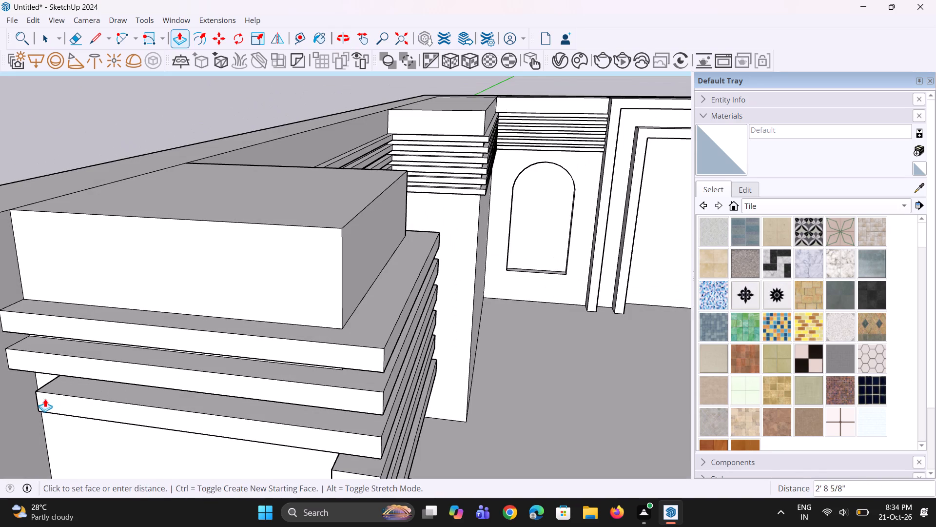
left_click(6, 415)
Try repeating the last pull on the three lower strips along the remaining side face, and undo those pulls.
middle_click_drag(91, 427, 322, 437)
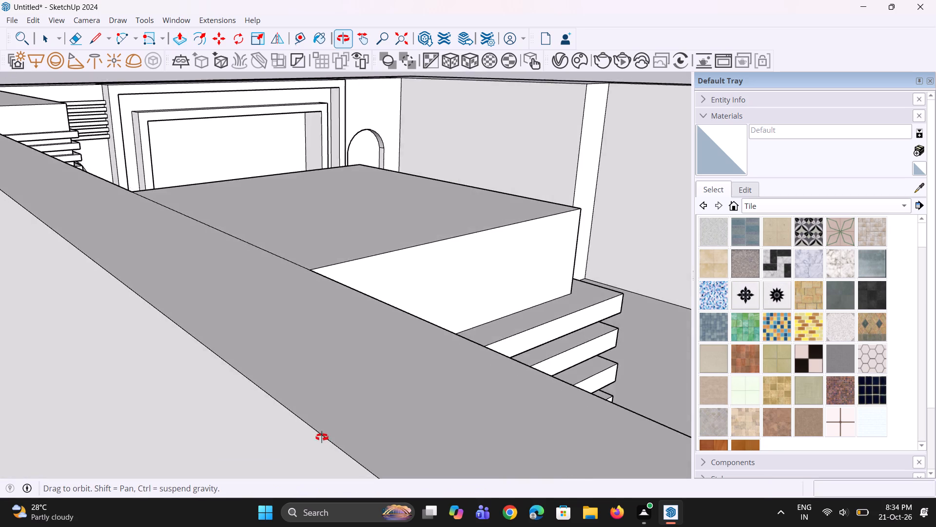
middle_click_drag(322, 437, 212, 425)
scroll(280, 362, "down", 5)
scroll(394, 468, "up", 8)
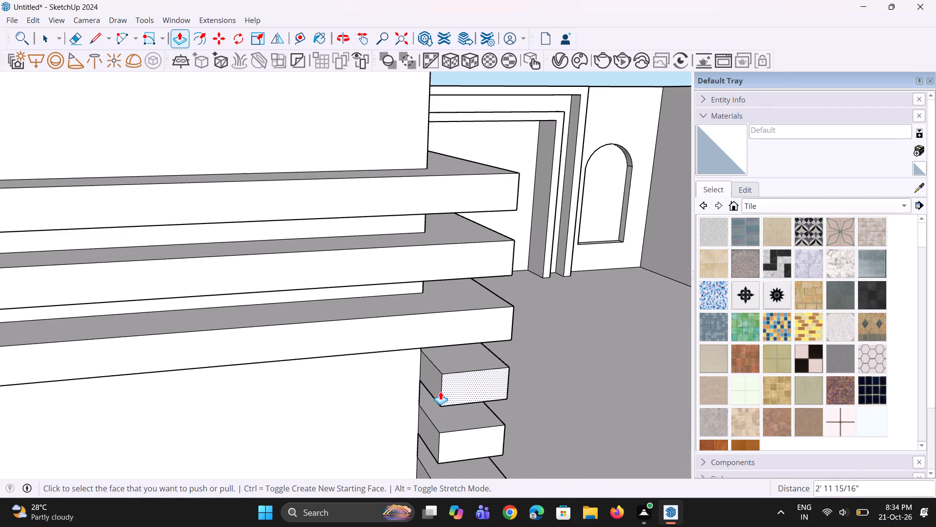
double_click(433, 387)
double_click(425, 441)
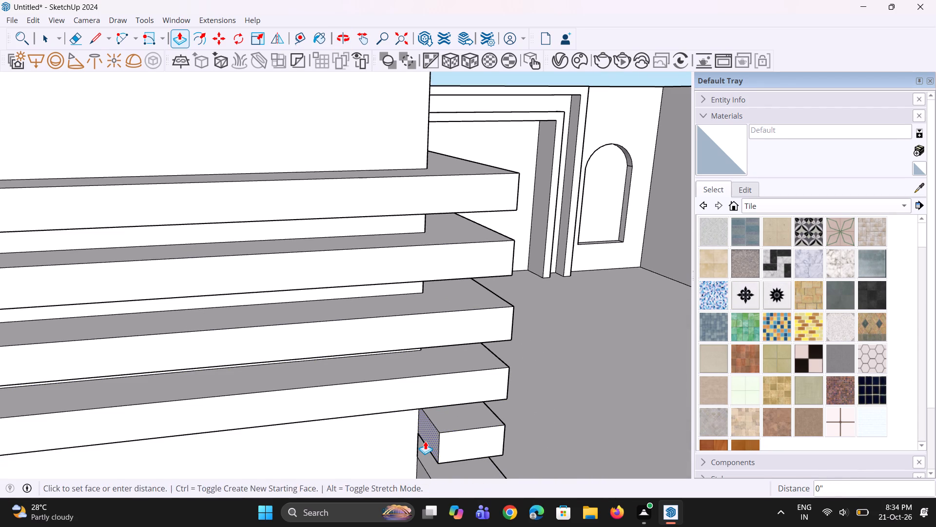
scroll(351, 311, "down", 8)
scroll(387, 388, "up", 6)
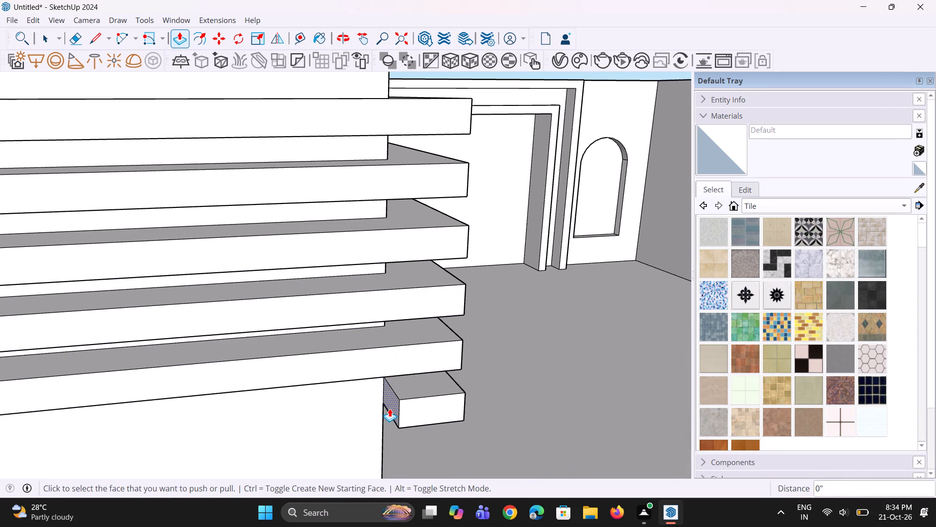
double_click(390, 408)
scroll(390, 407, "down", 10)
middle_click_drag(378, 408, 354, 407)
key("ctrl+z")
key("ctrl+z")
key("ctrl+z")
Pull the fourth strip 3' 7/16" along the thick section's remaining side face to the wall.
middle_click_drag(356, 391, 375, 388)
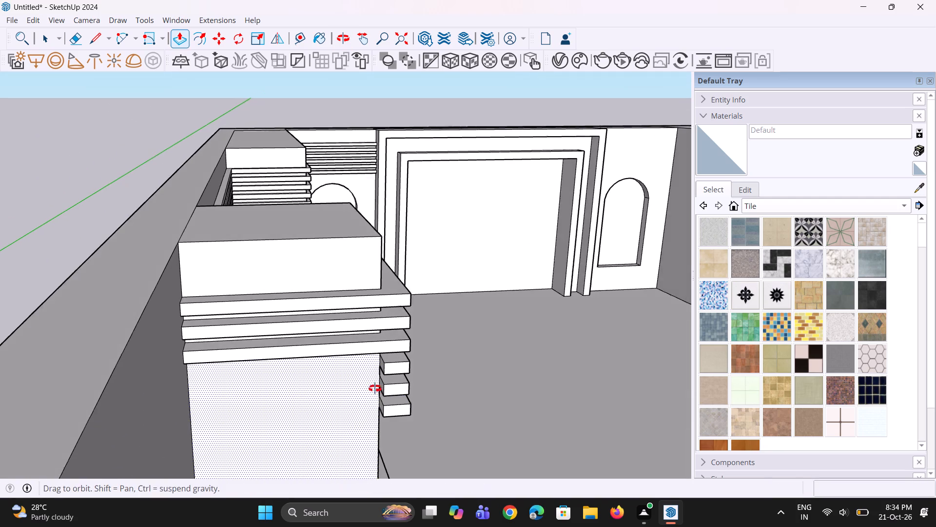
middle_click_drag(375, 388, 390, 382)
scroll(398, 365, "up", 2)
left_click(398, 360)
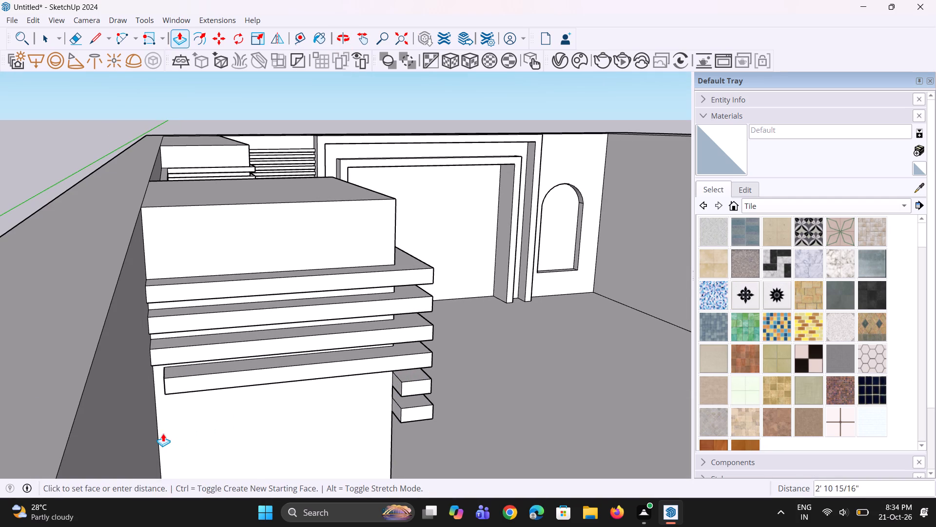
left_click(161, 434)
scroll(351, 387, "up", 3)
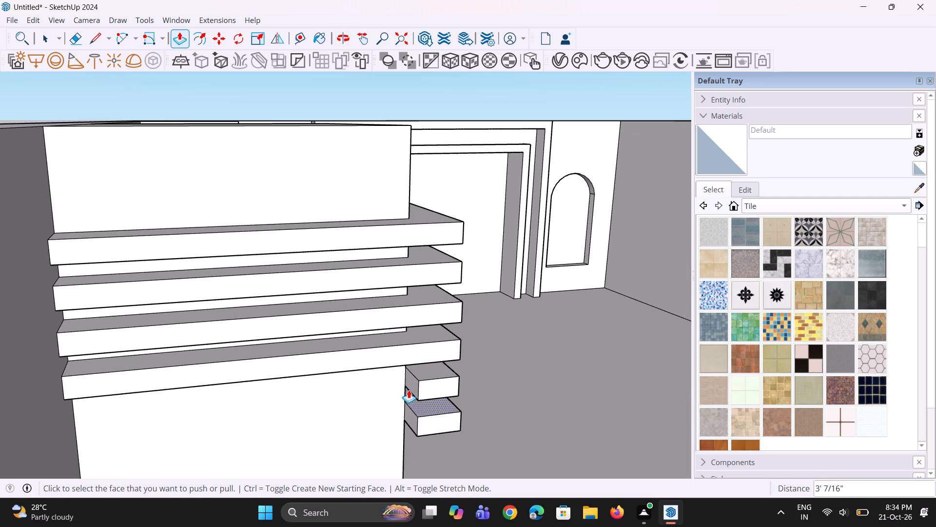
Repeat the 3' 7/16" pull on the two lowest strips along the thick section's remaining side face to the wall.
double_click(414, 389)
double_click(408, 422)
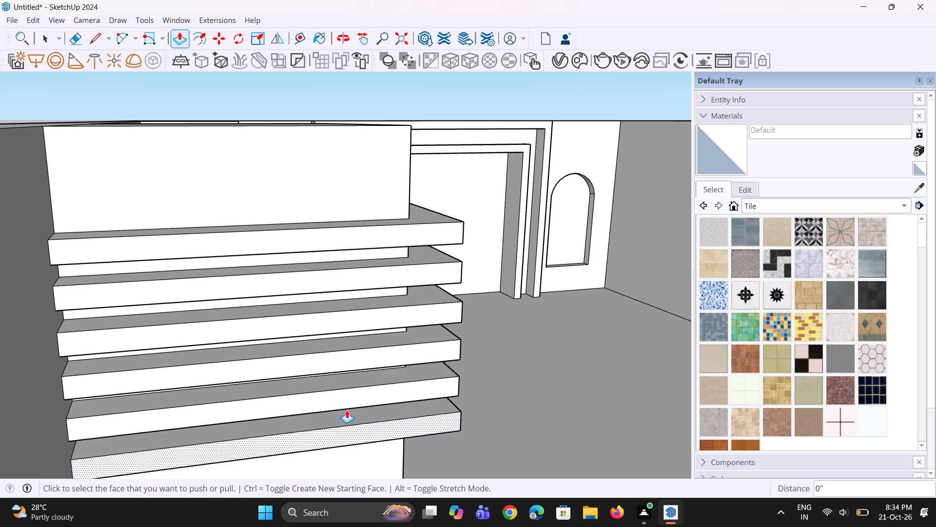
Examine the strips wrapping the near thick section and running along the wall toward the arch.
scroll(284, 400, "down", 6)
middle_click_drag(417, 387, 183, 407)
scroll(218, 345, "down", 12)
middle_click_drag(194, 349, 161, 358)
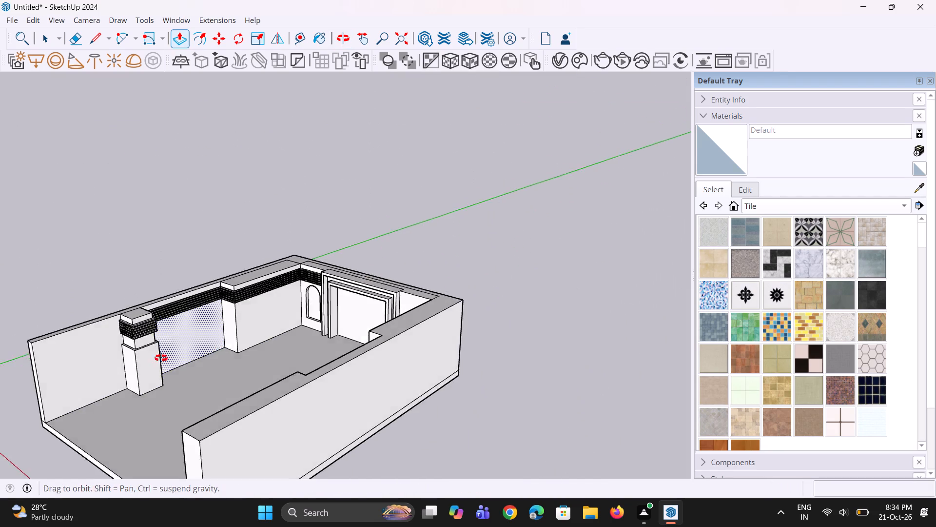
middle_click_drag(161, 358, 143, 357)
scroll(136, 318, "up", 10)
scroll(178, 316, "up", 2)
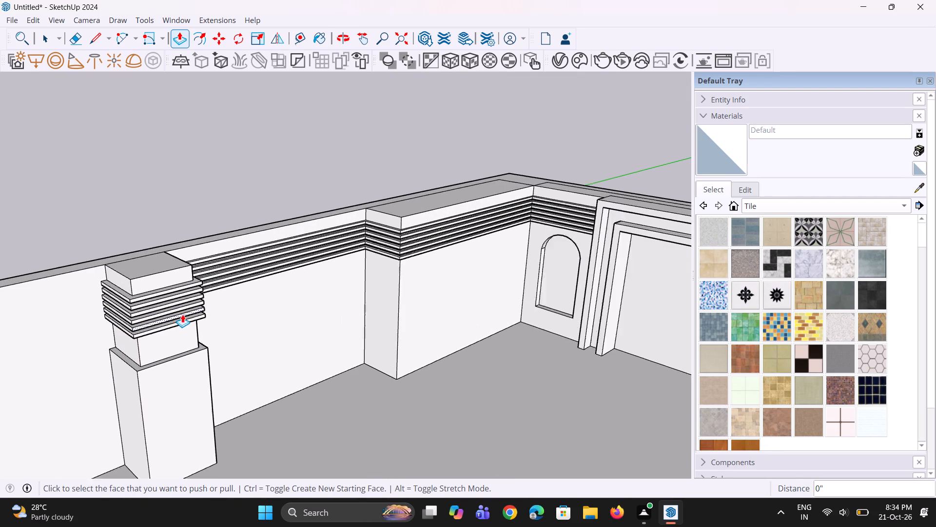
scroll(212, 322, "up", 1)
middle_click_drag(138, 349, 184, 297)
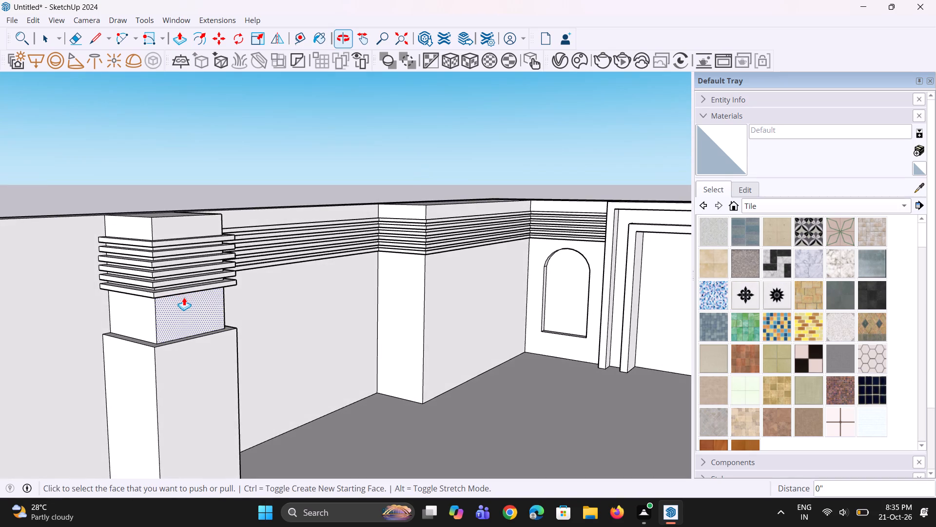
scroll(184, 297, "down", 3)
middle_click_drag(184, 297, 83, 314)
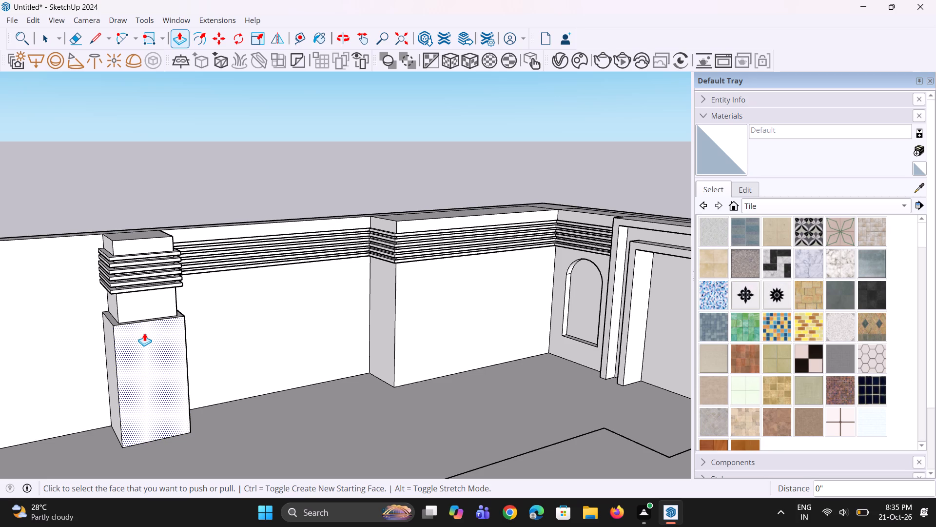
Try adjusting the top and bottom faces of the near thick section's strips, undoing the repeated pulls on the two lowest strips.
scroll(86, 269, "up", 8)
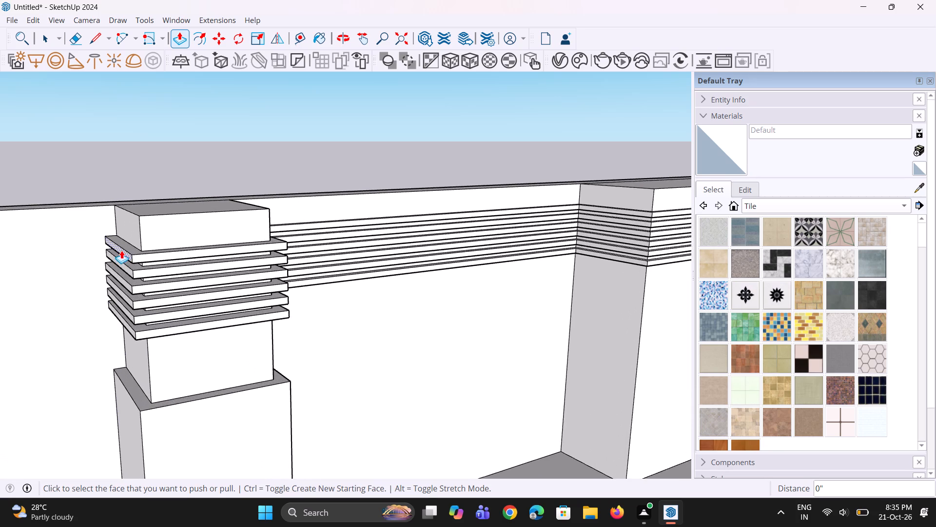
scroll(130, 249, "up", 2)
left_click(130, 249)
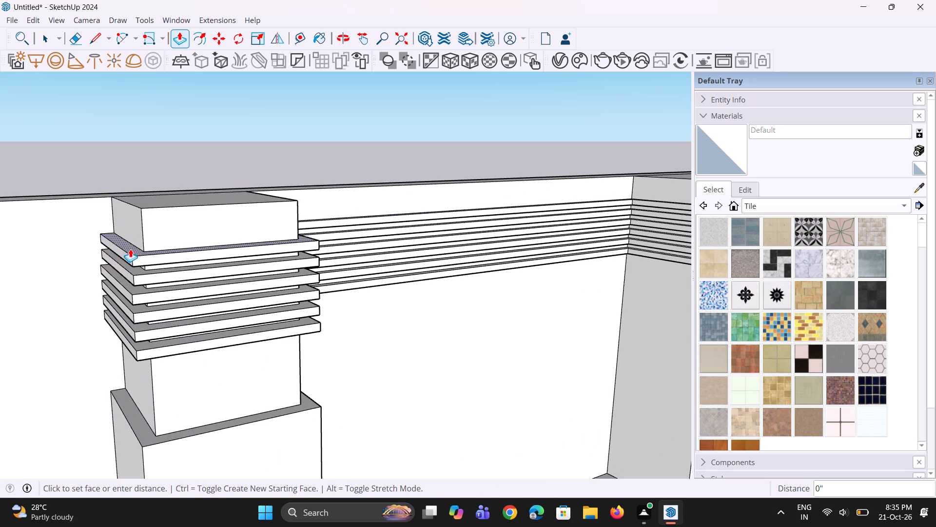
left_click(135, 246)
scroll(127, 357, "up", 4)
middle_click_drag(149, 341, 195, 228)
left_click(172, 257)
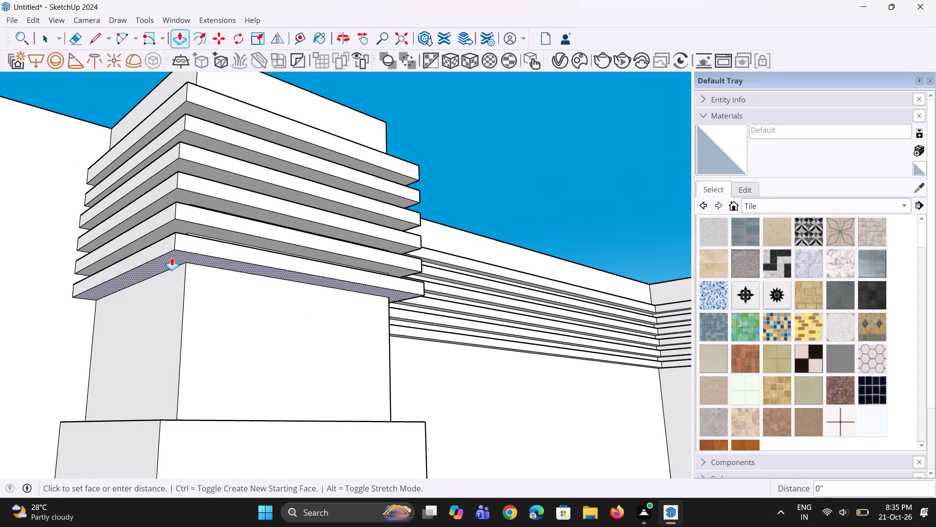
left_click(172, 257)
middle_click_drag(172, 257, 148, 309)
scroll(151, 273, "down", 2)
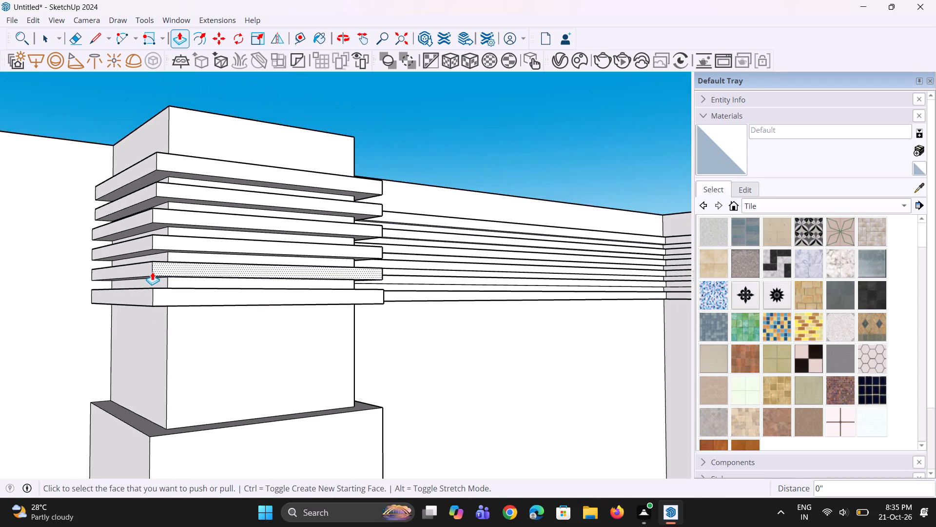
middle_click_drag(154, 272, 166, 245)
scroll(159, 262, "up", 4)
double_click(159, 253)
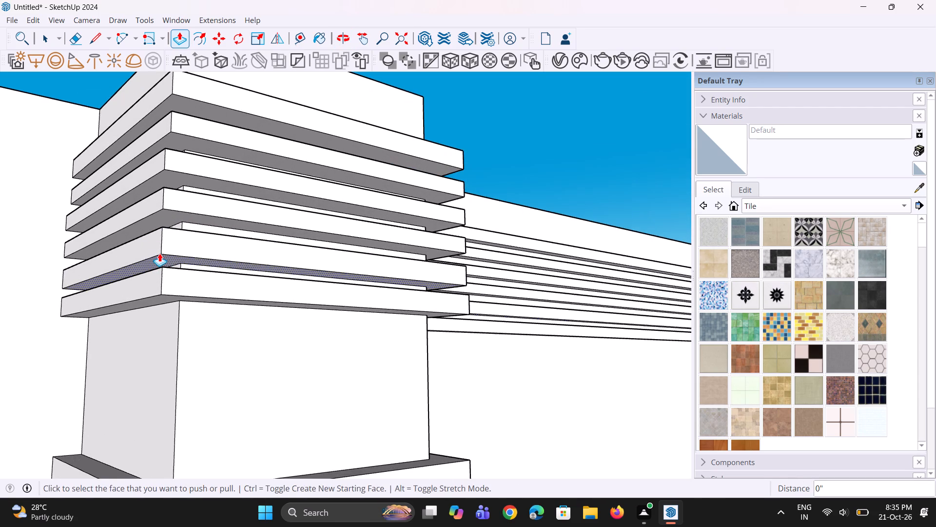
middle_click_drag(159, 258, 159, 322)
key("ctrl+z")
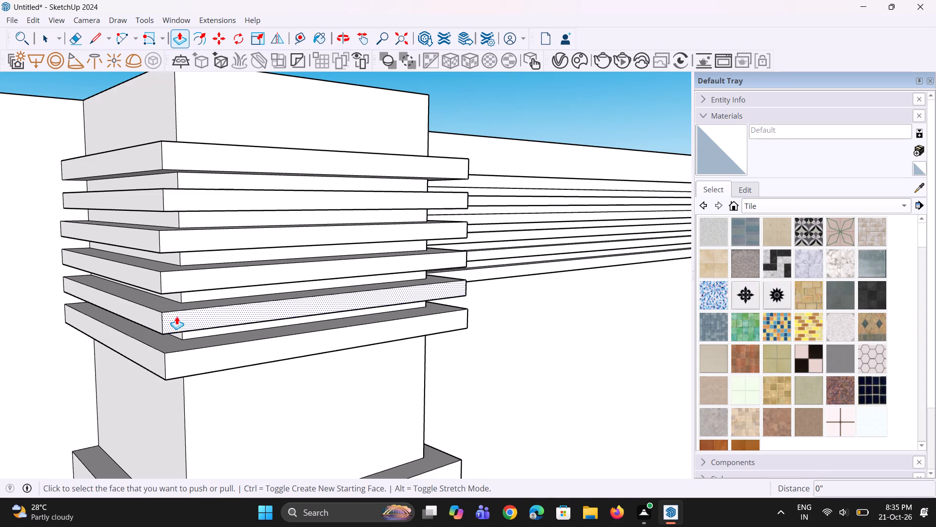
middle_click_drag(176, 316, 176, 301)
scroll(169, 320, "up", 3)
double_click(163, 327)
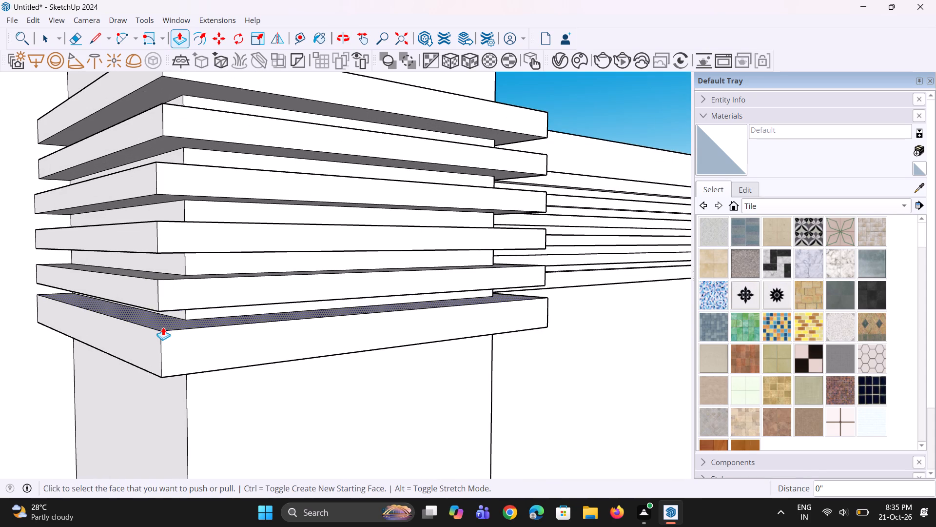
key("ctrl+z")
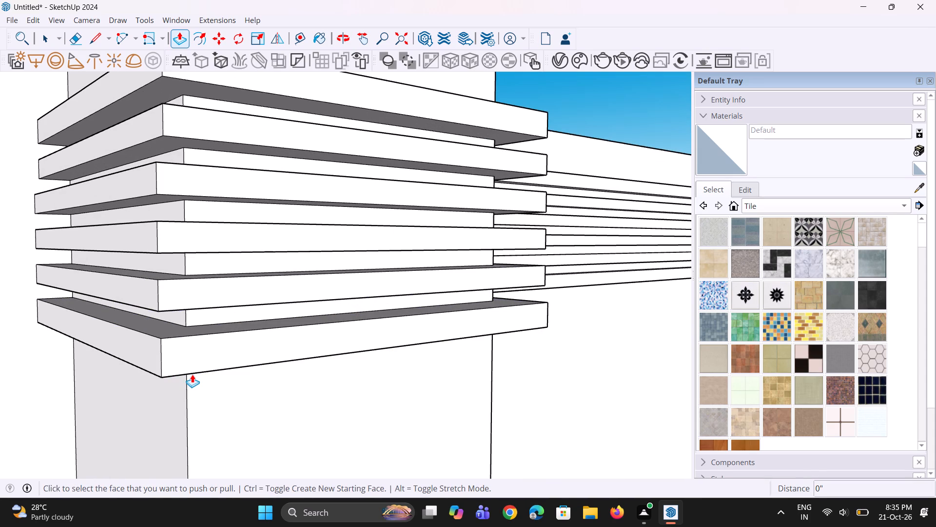
Push the lowest strip's top face down 1/2" and pull its underside down slightly, undoing the wrong repeated push.
scroll(203, 360, "up", 2)
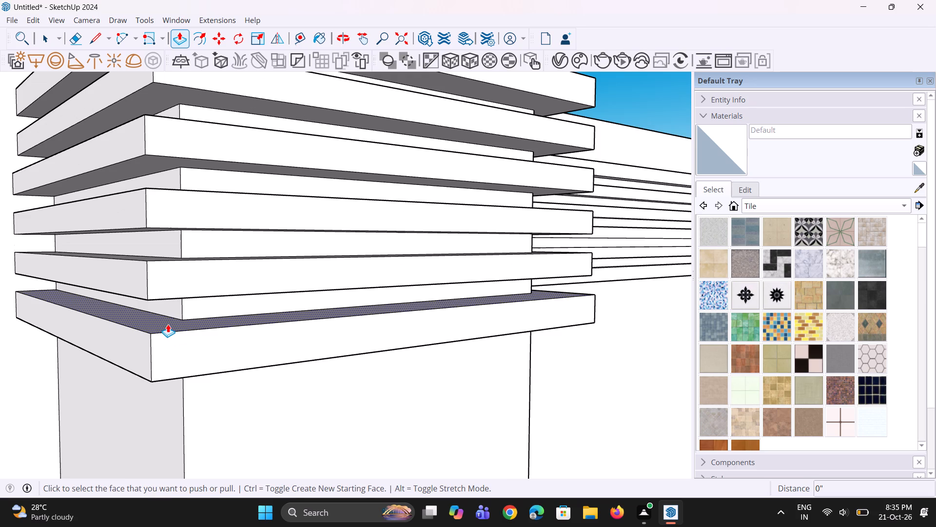
left_click(166, 323)
left_click(166, 330)
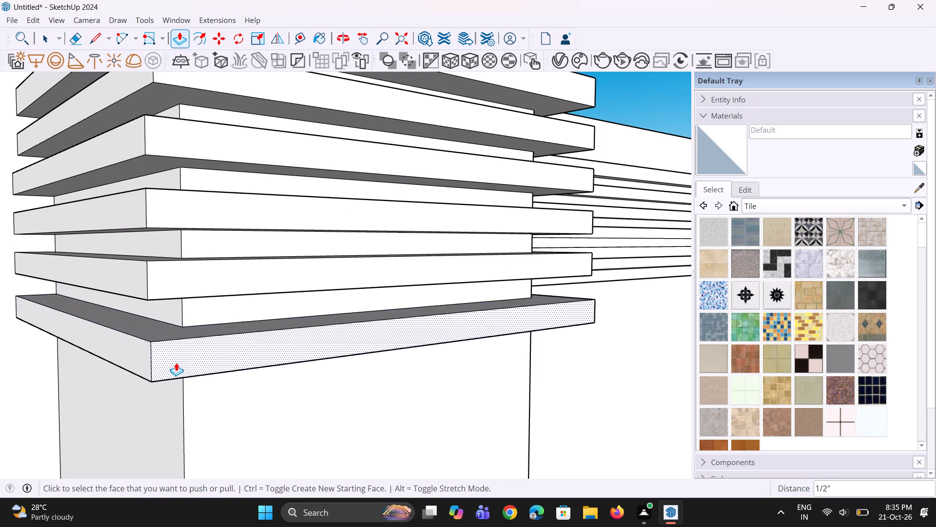
middle_click_drag(176, 363, 212, 282)
double_click(227, 275)
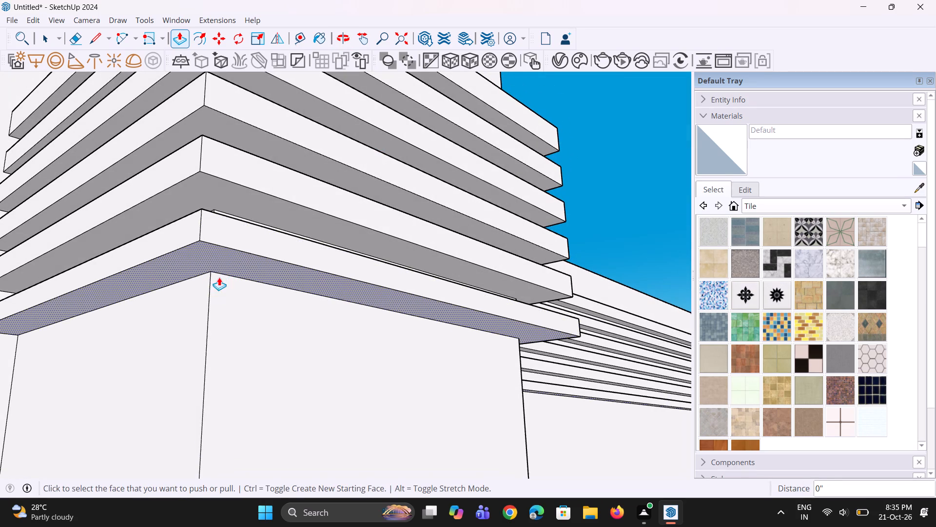
key("ctrl+z")
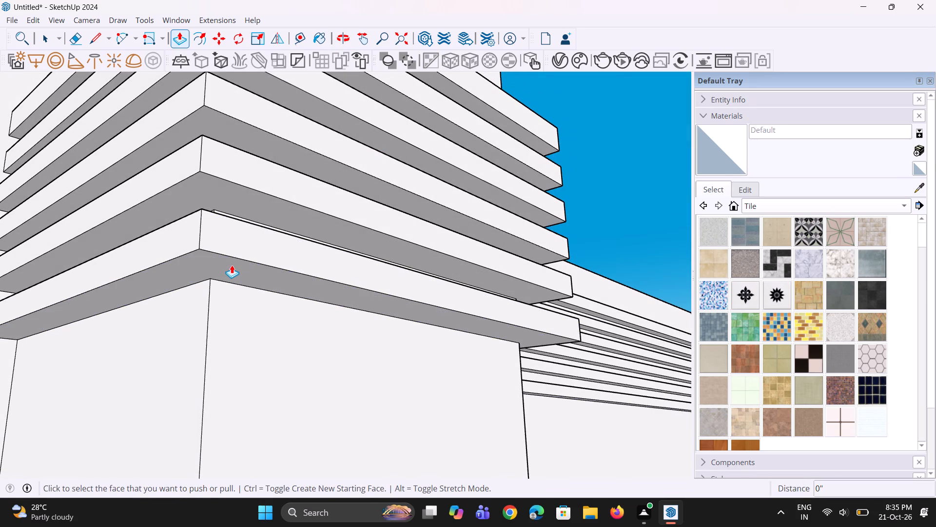
left_click(232, 265)
left_click(234, 279)
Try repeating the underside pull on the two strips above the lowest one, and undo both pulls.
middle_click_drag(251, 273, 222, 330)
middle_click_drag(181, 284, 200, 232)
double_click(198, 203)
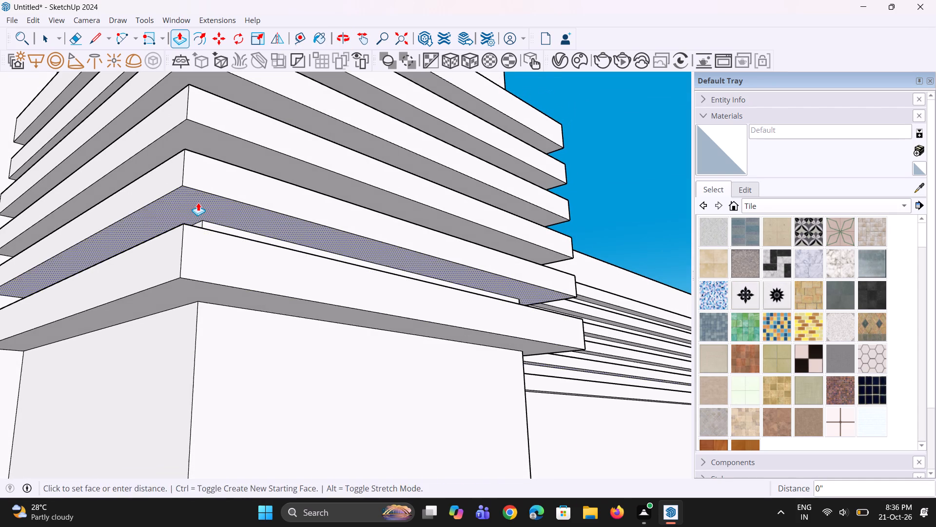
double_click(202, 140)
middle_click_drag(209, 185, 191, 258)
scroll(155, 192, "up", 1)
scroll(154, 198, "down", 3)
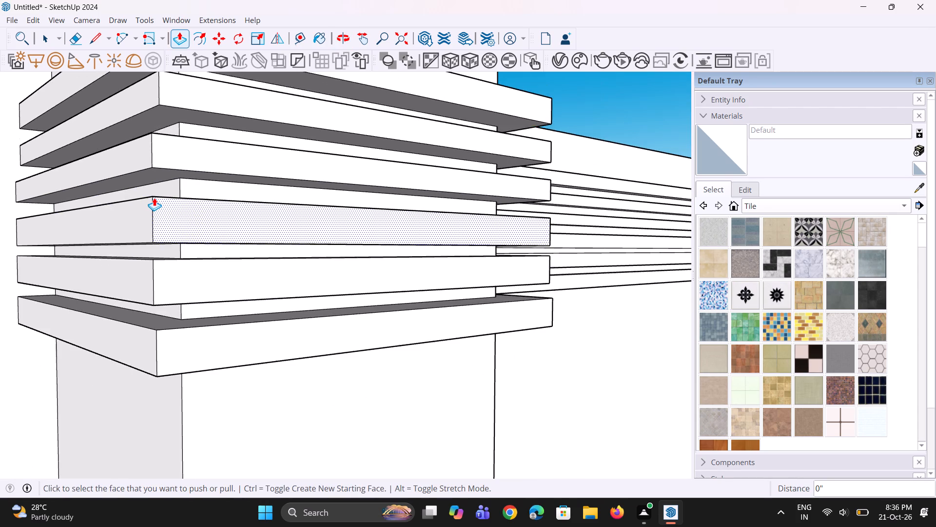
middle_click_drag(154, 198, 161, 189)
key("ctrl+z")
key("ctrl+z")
Pull the second-lowest strip's underside down 5/16" and repeat the pull on the undersides of the four strips above it.
middle_click_drag(179, 237, 186, 232)
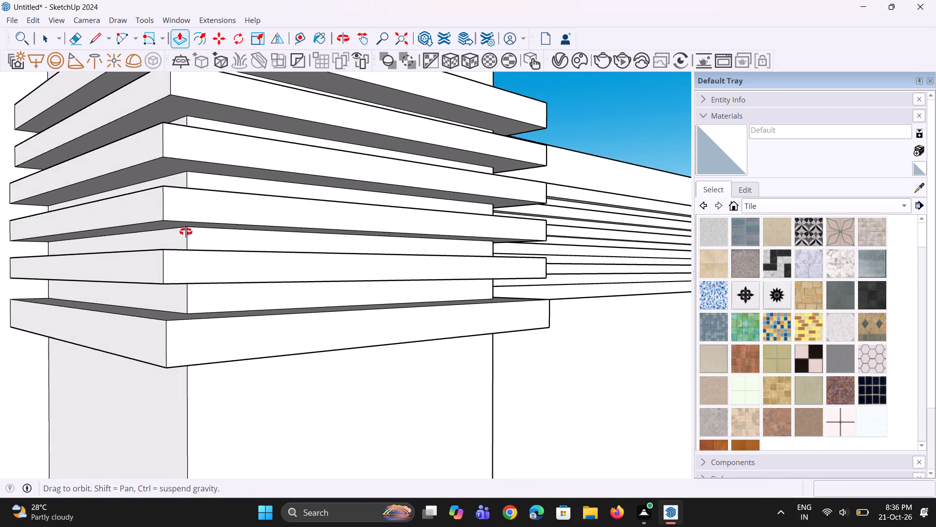
middle_click_drag(186, 232, 217, 175)
left_click(210, 181)
left_click(211, 184)
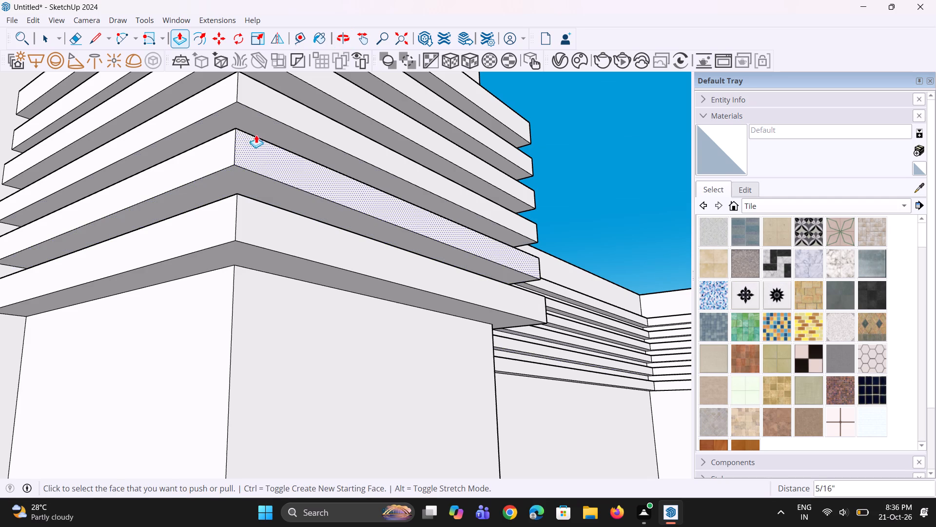
double_click(261, 128)
scroll(244, 191, "down", 4)
middle_click_drag(247, 197, 247, 225)
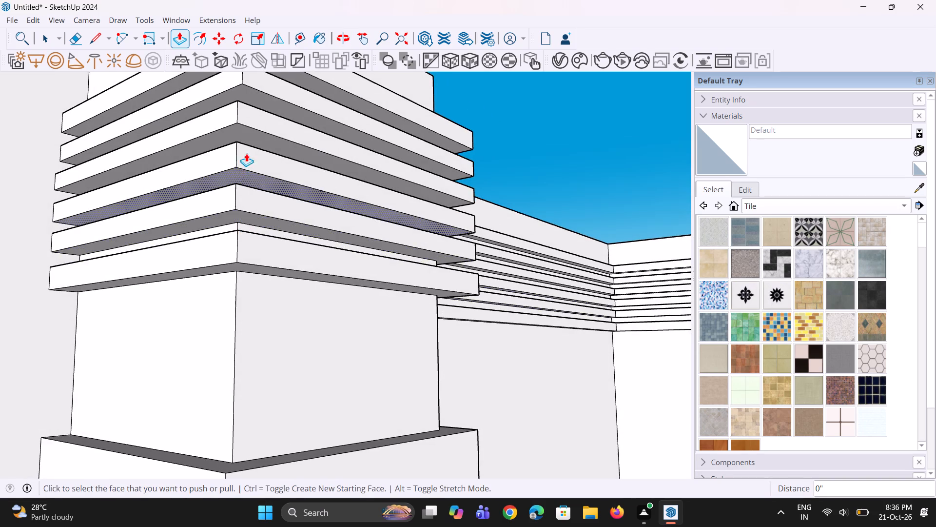
scroll(244, 135, "up", 1)
double_click(244, 135)
scroll(241, 237, "down", 3)
scroll(248, 115, "up", 4)
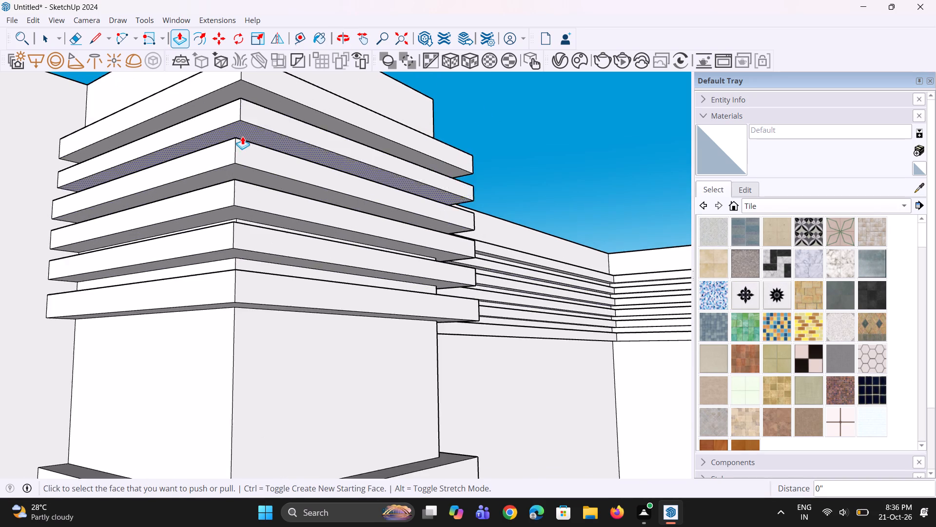
scroll(242, 136, "up", 2)
double_click(253, 130)
scroll(242, 237, "down", 4)
scroll(271, 132, "up", 2)
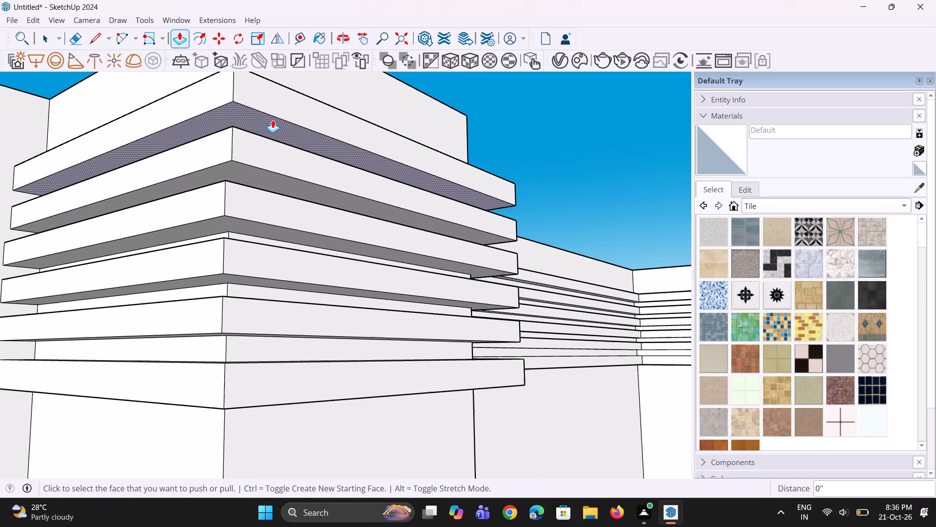
double_click(272, 126)
Copy the vertical end edges of all six strips about 3 13/16" inward along their faces, on the thick section's side near the wall.
middle_click_drag(277, 189, 215, 272)
scroll(201, 283, "down", 10)
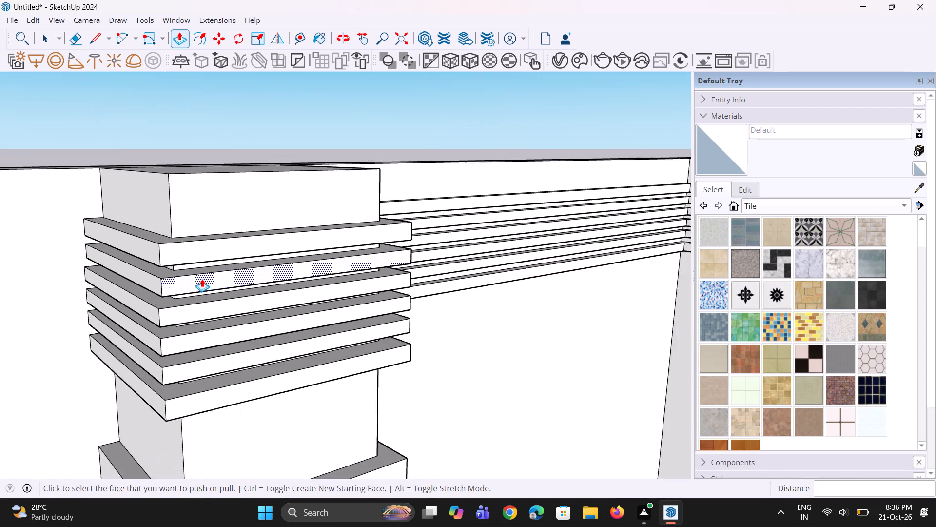
scroll(202, 279, "down", 1)
middle_click_drag(202, 280, 345, 279)
scroll(344, 279, "down", 4)
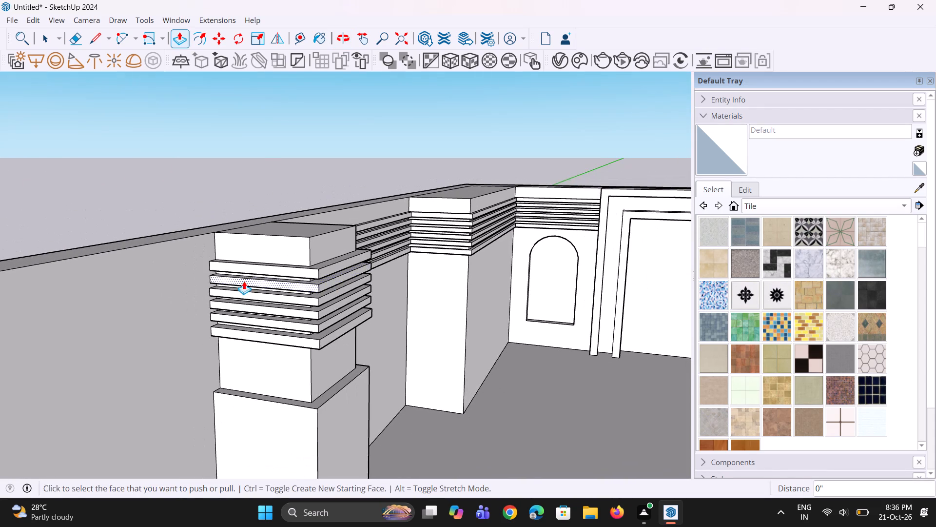
middle_click_drag(242, 282, 235, 305)
scroll(172, 283, "up", 5)
key("space")
key("space")
scroll(209, 288, "up", 3)
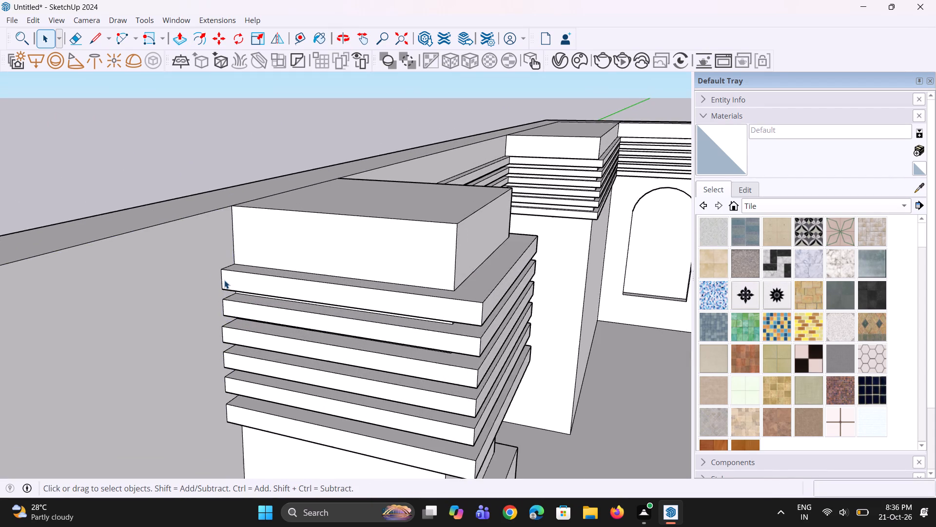
scroll(224, 280, "up", 2)
left_click(223, 279)
scroll(225, 324, "up", 3)
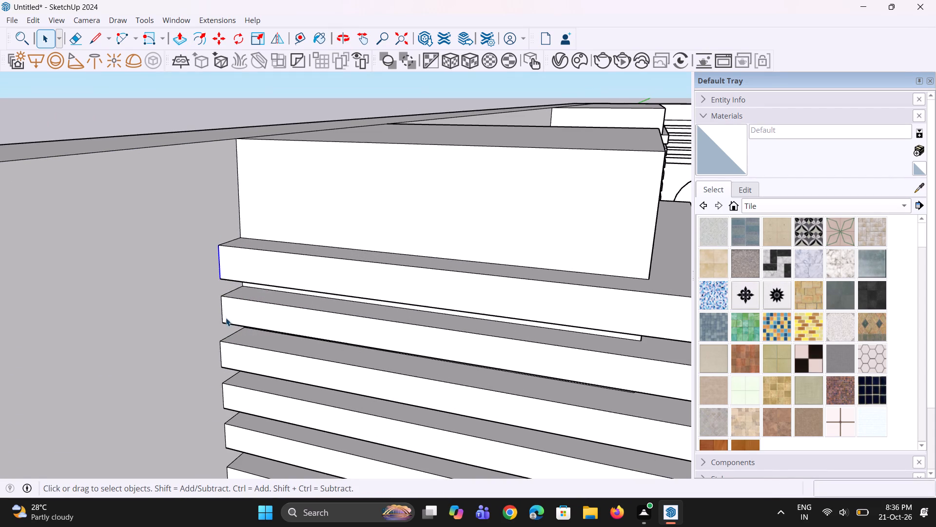
left_click(223, 312, "ctrl")
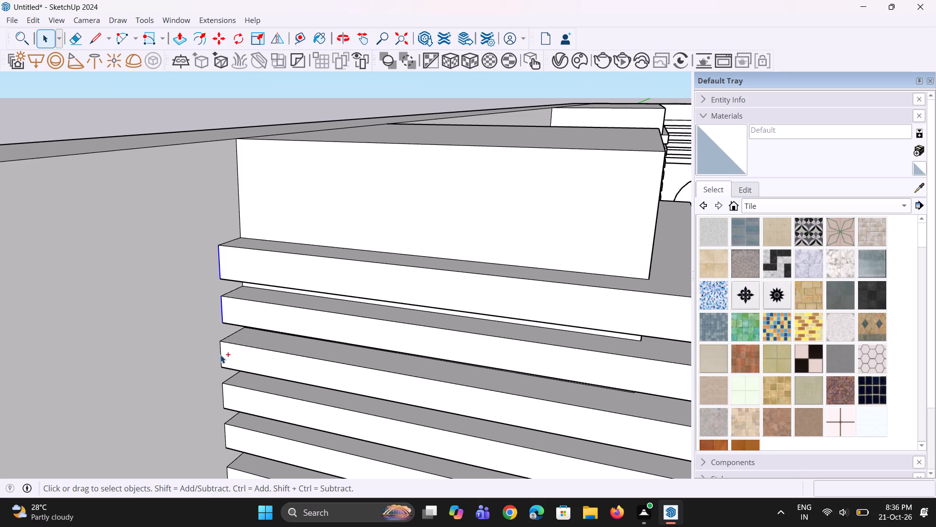
left_click(220, 355, "ctrl")
scroll(228, 299, "down", 4)
scroll(228, 365, "up", 7)
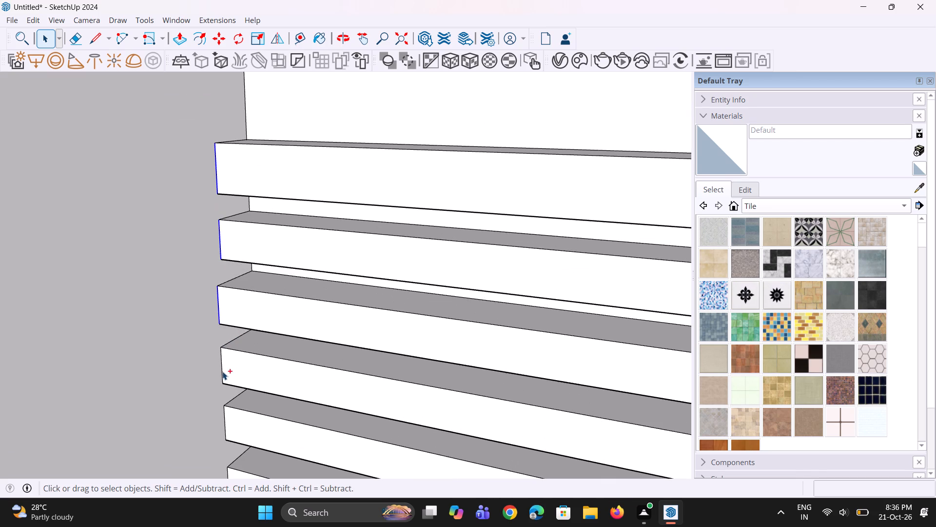
left_click(222, 371, "ctrl")
scroll(241, 309, "down", 5)
scroll(256, 410, "up", 6)
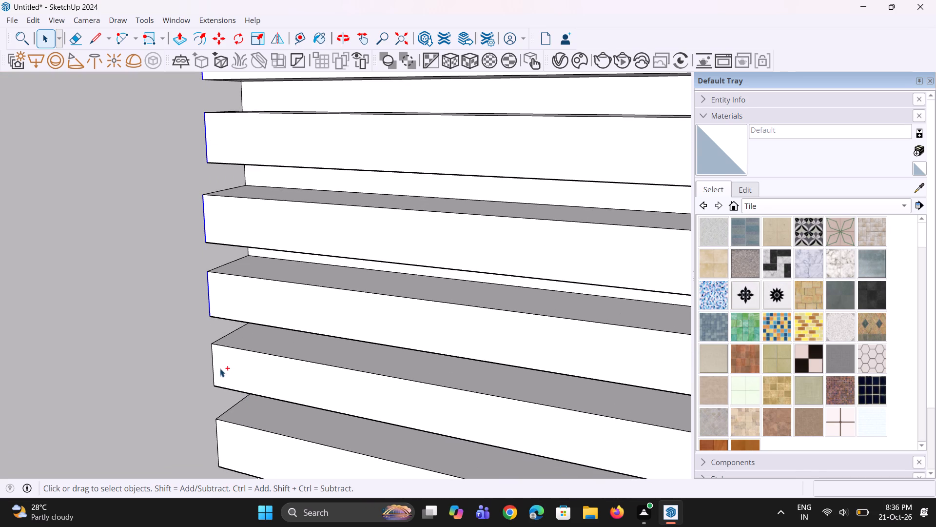
left_click(214, 364, "ctrl")
left_click(217, 433, "ctrl")
scroll(163, 300, "down", 8)
scroll(187, 385, "up", 5)
key("m")
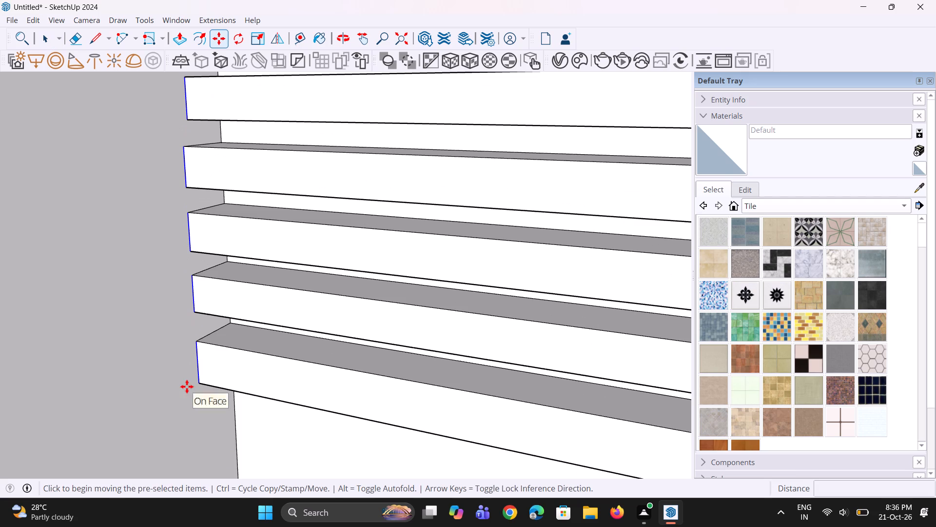
scroll(202, 396, "up", 2)
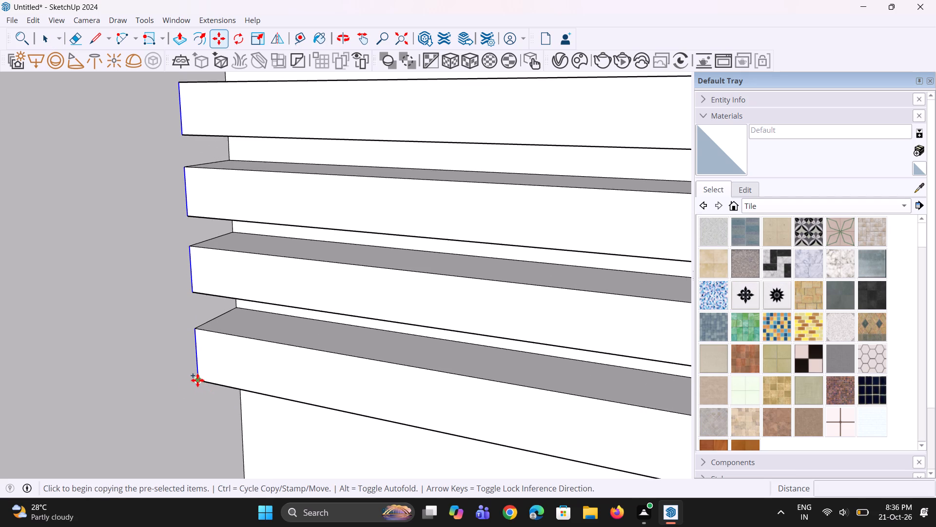
left_click(197, 380)
left_click(254, 388)
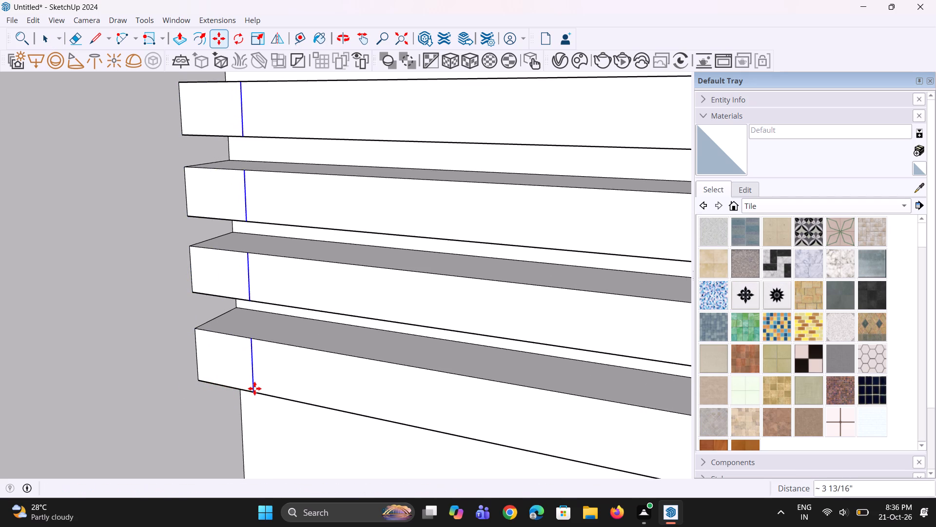
Pull the top strip's narrow end face about 12' 7 1/4" along the side wall to its open front end.
scroll(253, 389, "down", 11)
middle_click_drag(253, 390, 233, 382)
scroll(204, 244, "up", 2)
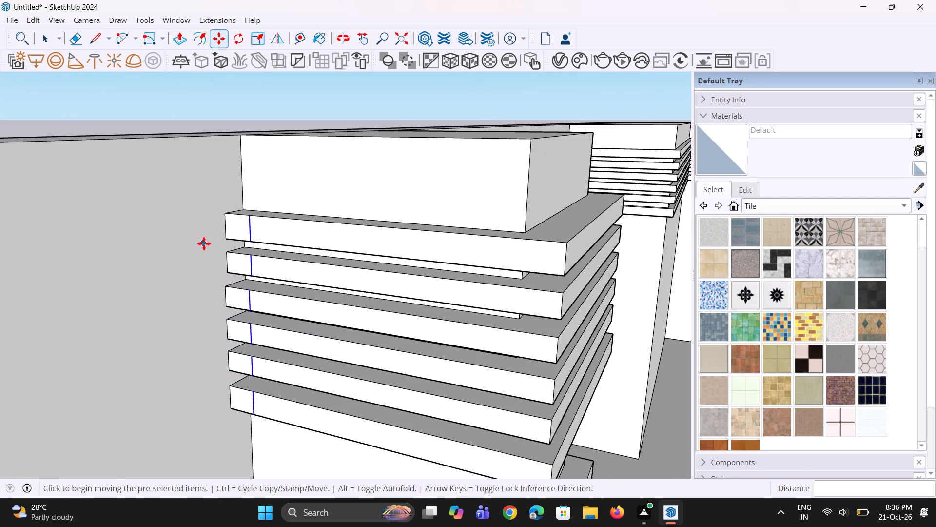
key("p")
left_click(236, 228)
scroll(188, 286, "down", 6)
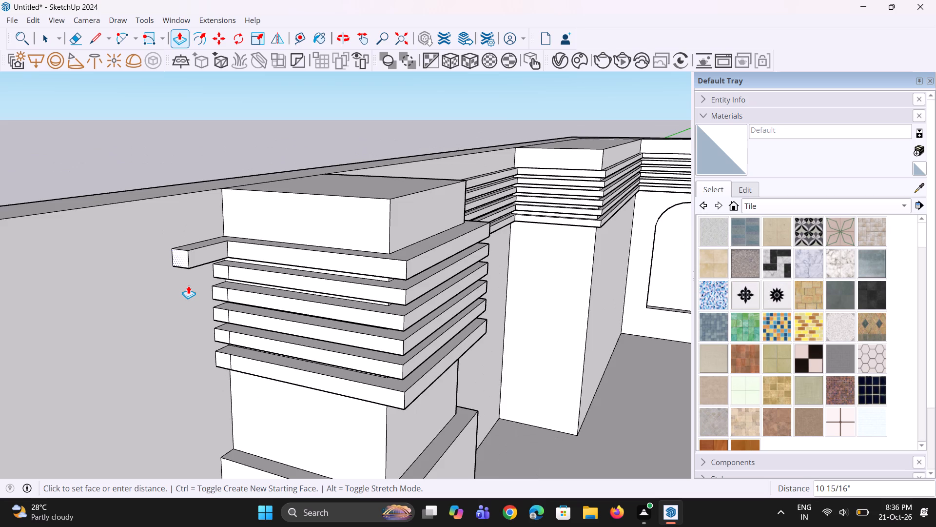
scroll(188, 285, "down", 17)
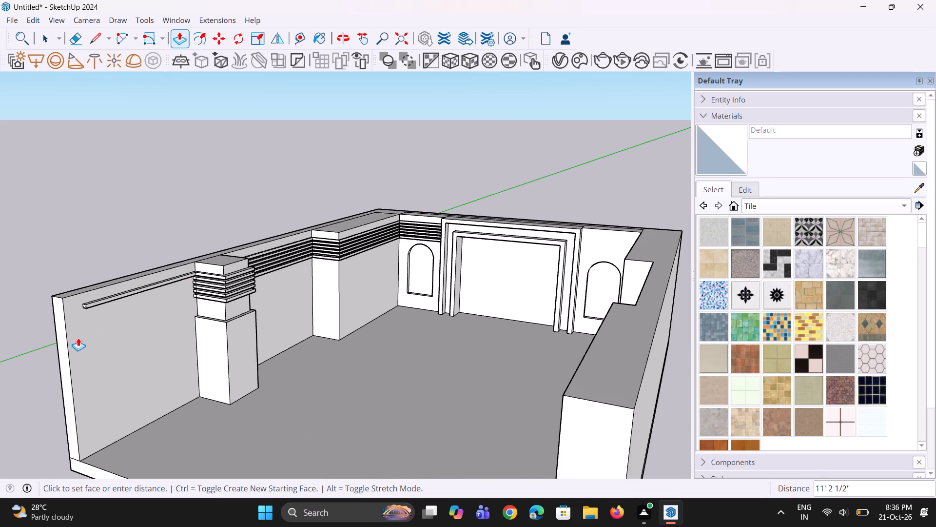
left_click(69, 349)
Repeat the same pull on the end faces of the five strips below, extending them along the side wall.
scroll(186, 286, "up", 10)
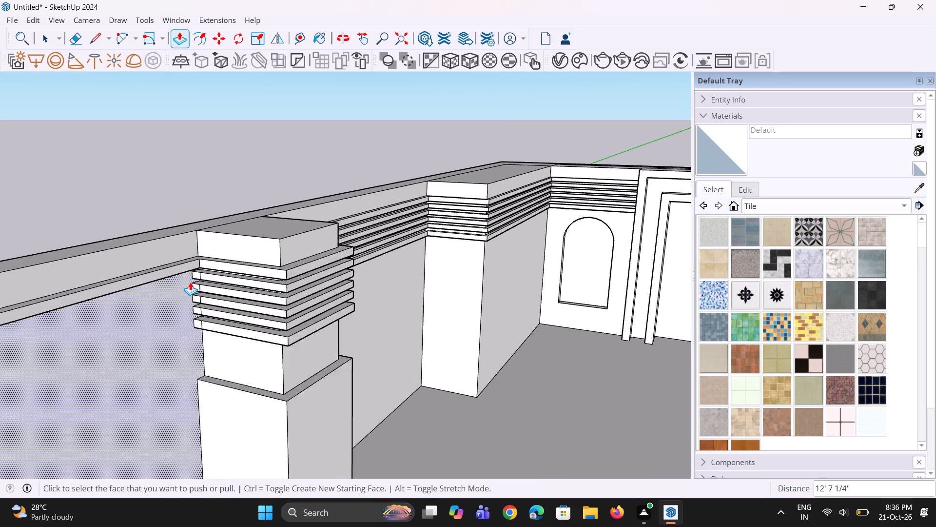
scroll(190, 282, "up", 5)
double_click(195, 276)
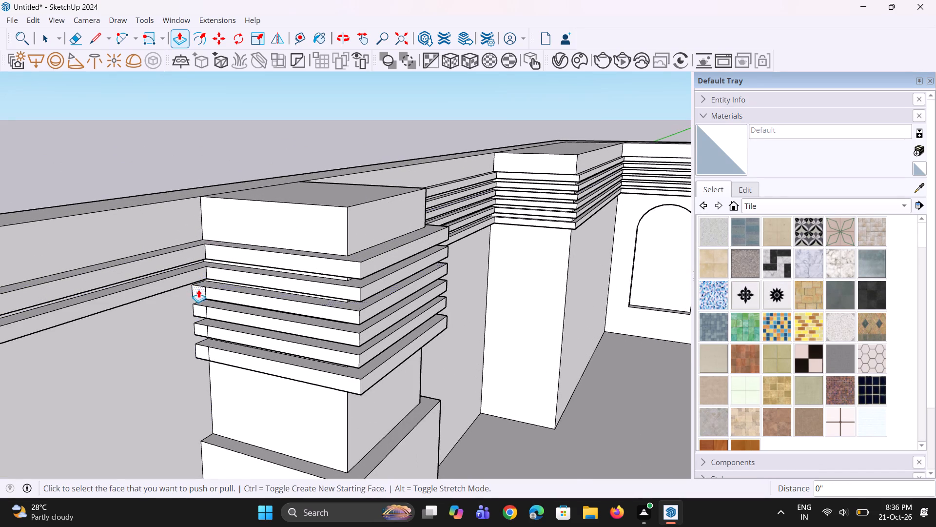
double_click(199, 292)
double_click(202, 312)
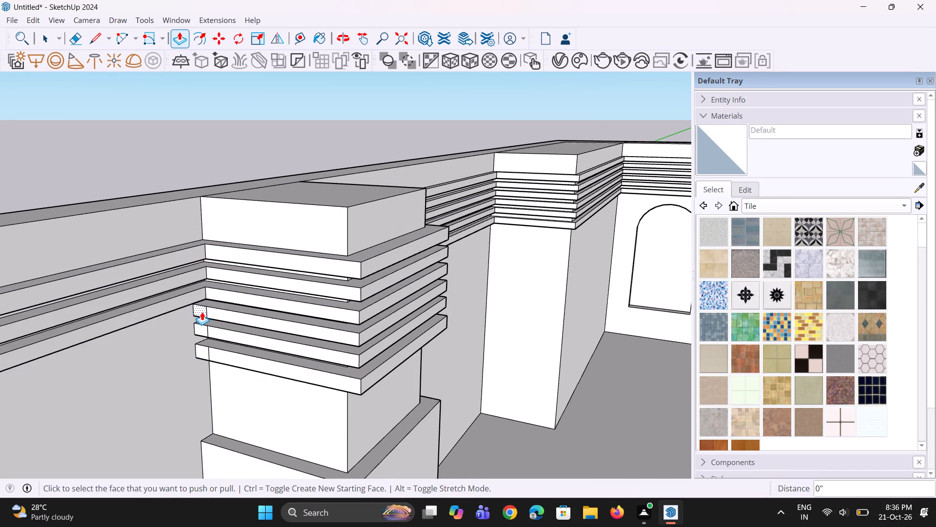
double_click(202, 330)
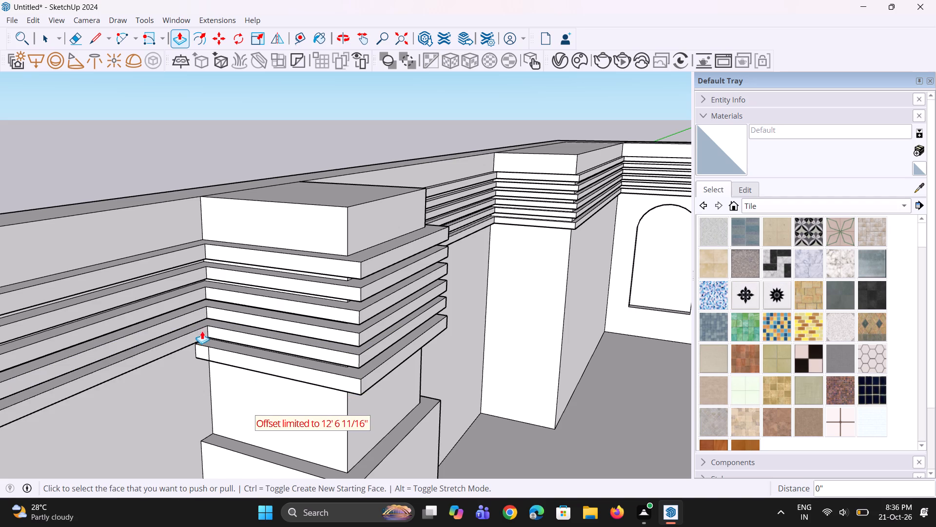
double_click(202, 349)
Pull the ledge on the front thick section's wider lower part up about 1' 1/16" towards the lowest strip.
scroll(221, 309, "down", 12)
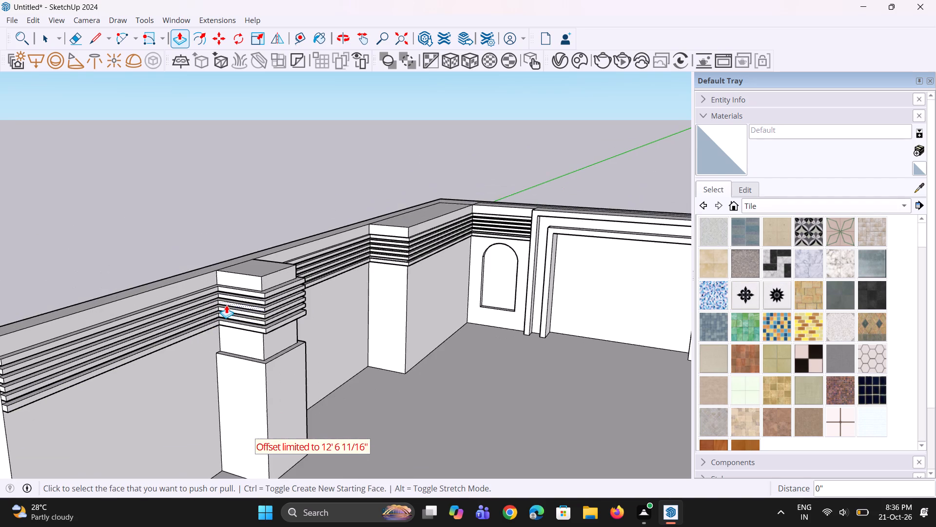
middle_click_drag(227, 306, 150, 300)
scroll(155, 295, "down", 5)
middle_click_drag(187, 294, 234, 265)
scroll(224, 283, "down", 1)
scroll(185, 329, "up", 8)
middle_click_drag(213, 301, 225, 379)
scroll(242, 401, "up", 3)
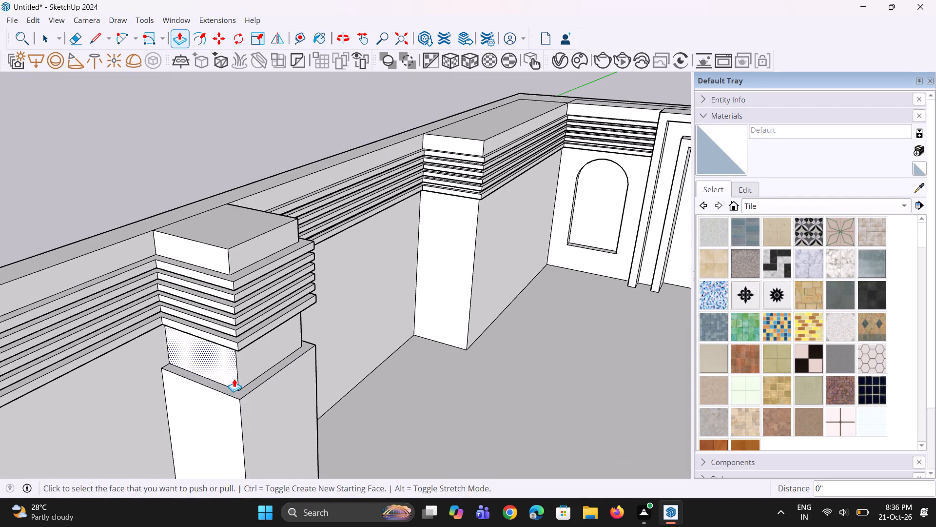
left_click(237, 394)
left_click(239, 366)
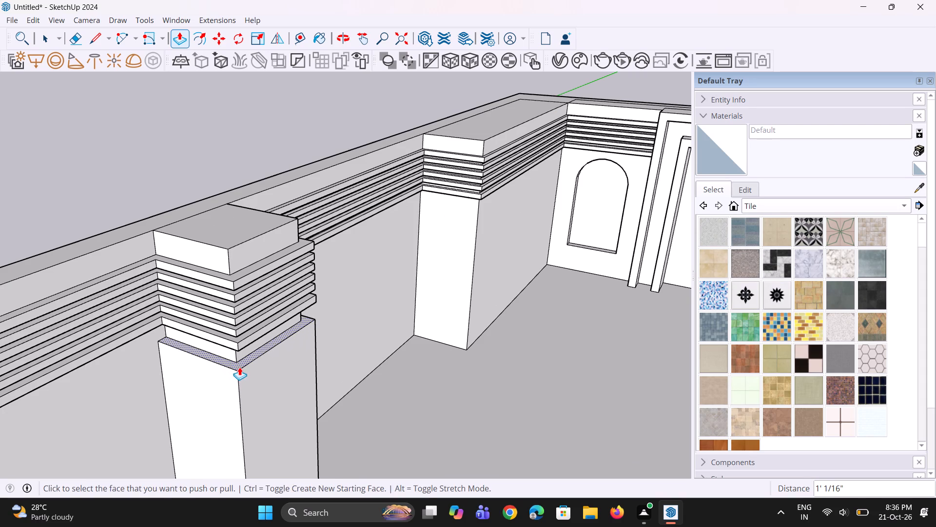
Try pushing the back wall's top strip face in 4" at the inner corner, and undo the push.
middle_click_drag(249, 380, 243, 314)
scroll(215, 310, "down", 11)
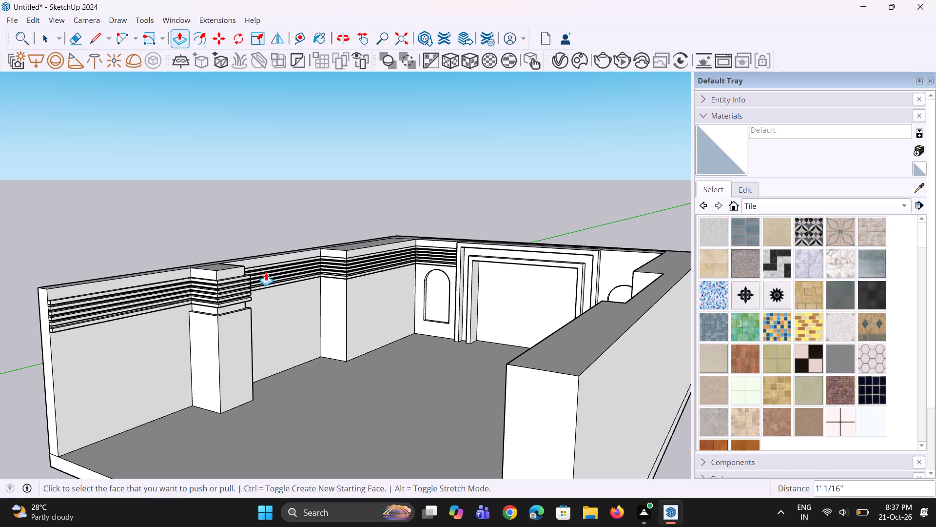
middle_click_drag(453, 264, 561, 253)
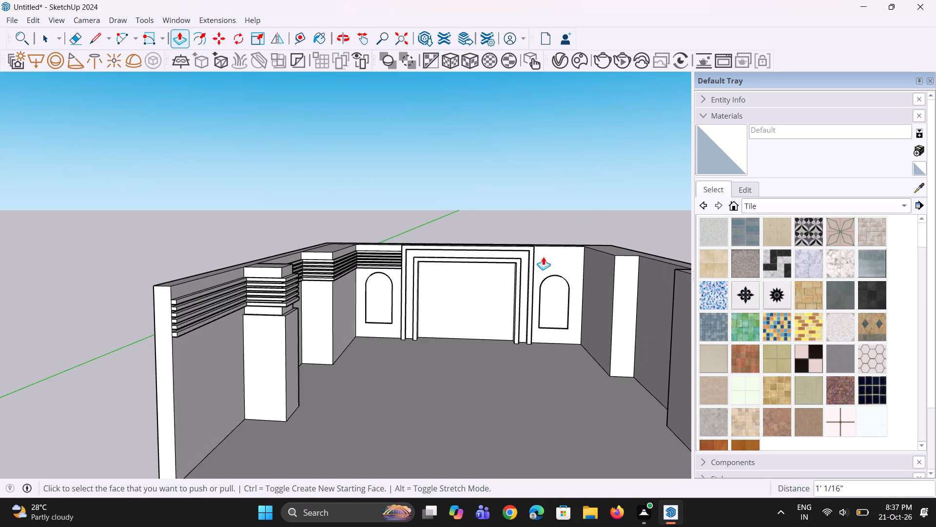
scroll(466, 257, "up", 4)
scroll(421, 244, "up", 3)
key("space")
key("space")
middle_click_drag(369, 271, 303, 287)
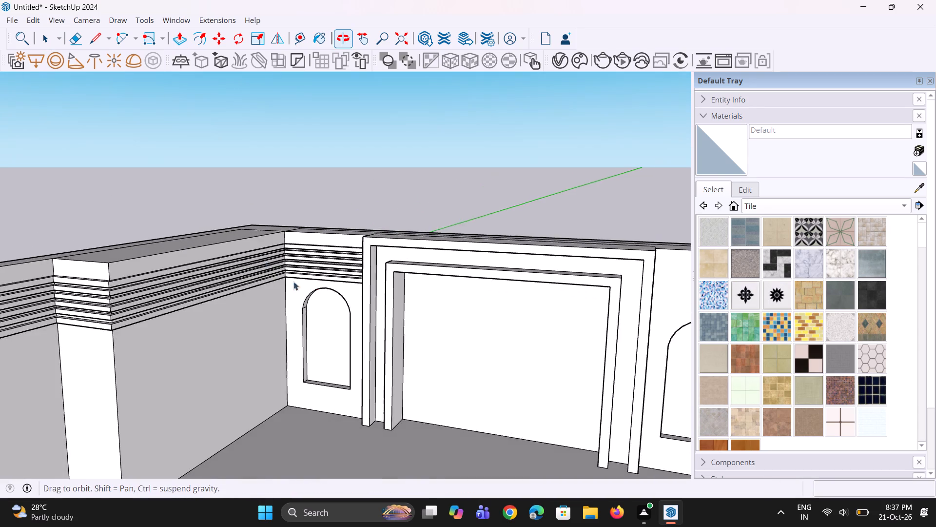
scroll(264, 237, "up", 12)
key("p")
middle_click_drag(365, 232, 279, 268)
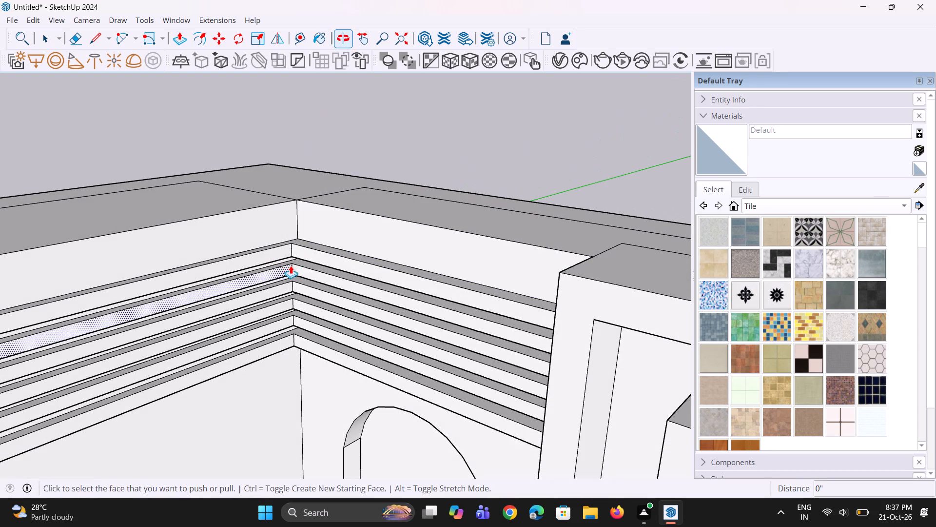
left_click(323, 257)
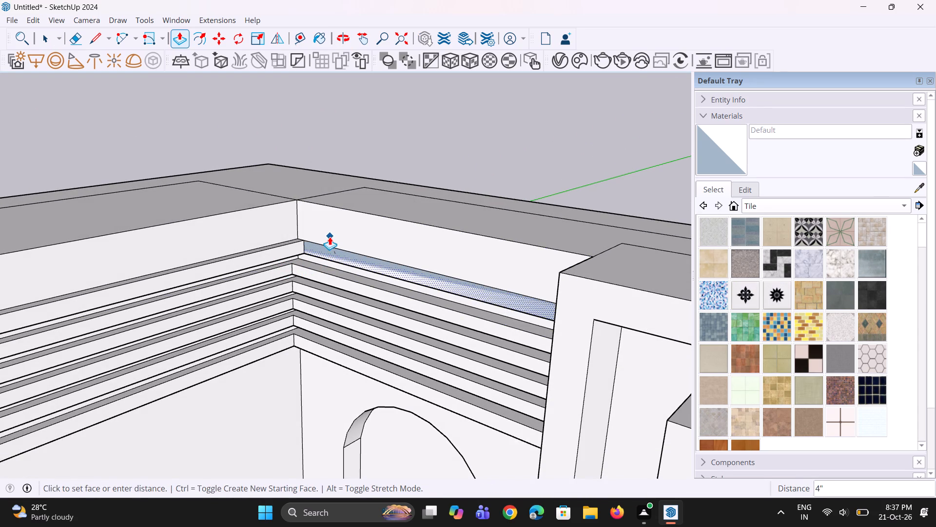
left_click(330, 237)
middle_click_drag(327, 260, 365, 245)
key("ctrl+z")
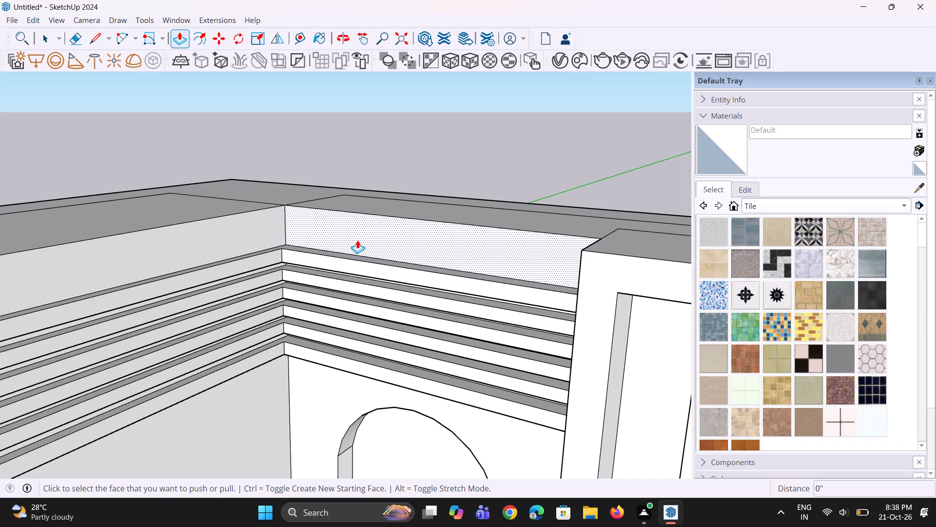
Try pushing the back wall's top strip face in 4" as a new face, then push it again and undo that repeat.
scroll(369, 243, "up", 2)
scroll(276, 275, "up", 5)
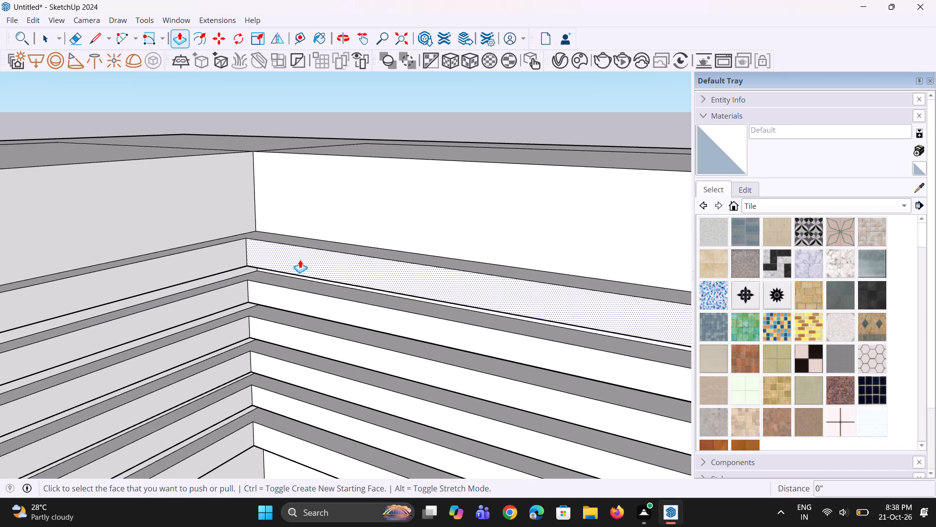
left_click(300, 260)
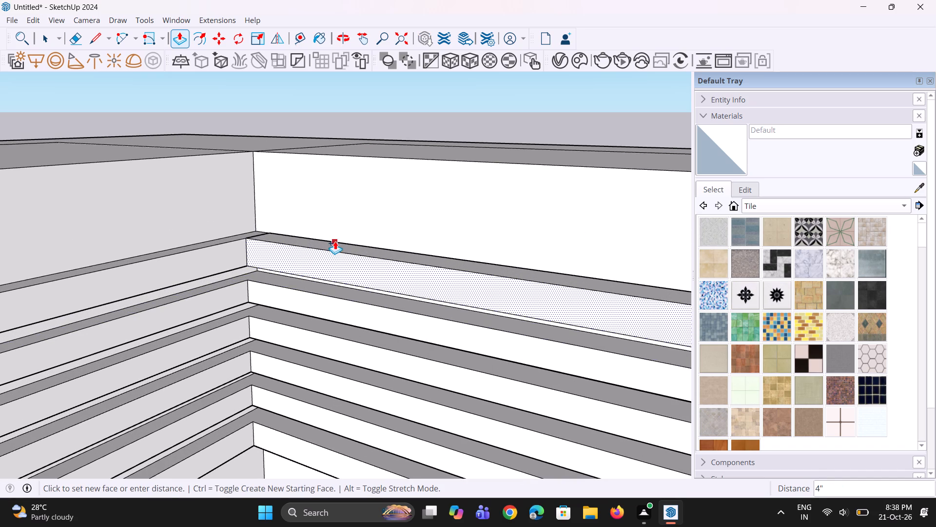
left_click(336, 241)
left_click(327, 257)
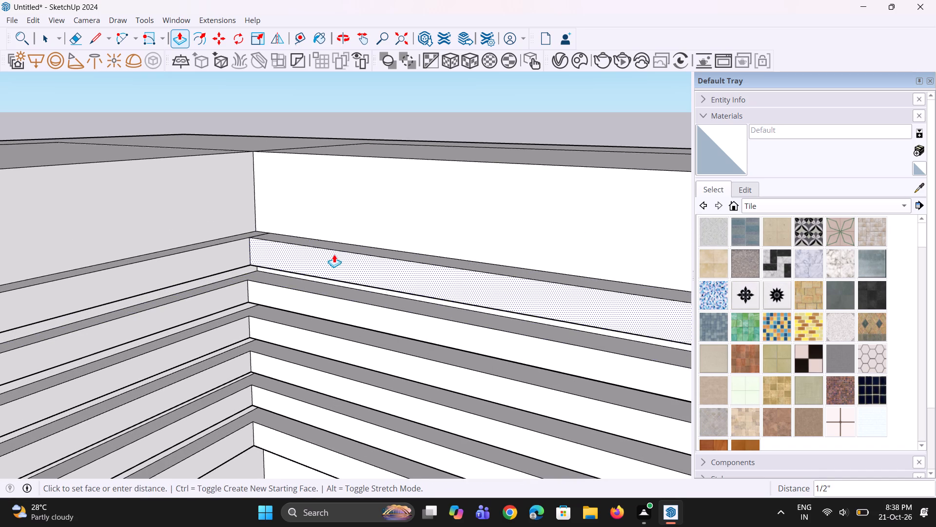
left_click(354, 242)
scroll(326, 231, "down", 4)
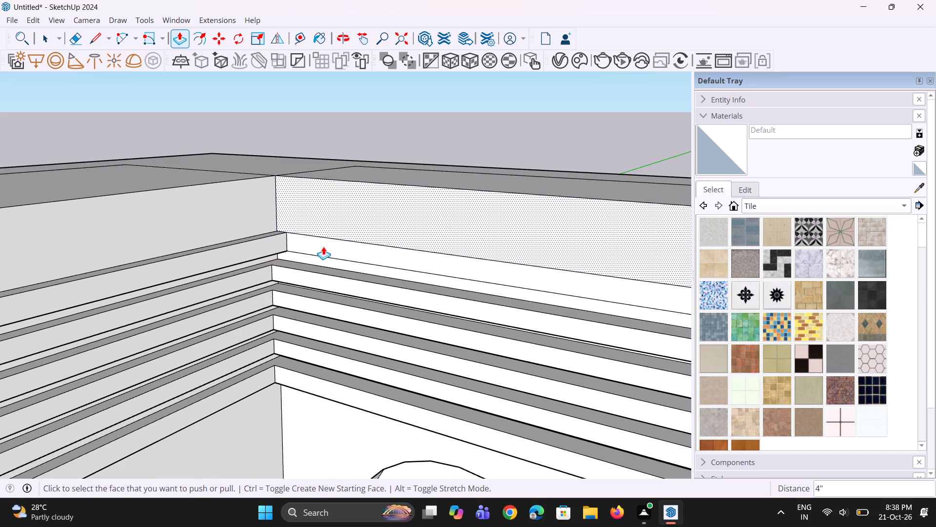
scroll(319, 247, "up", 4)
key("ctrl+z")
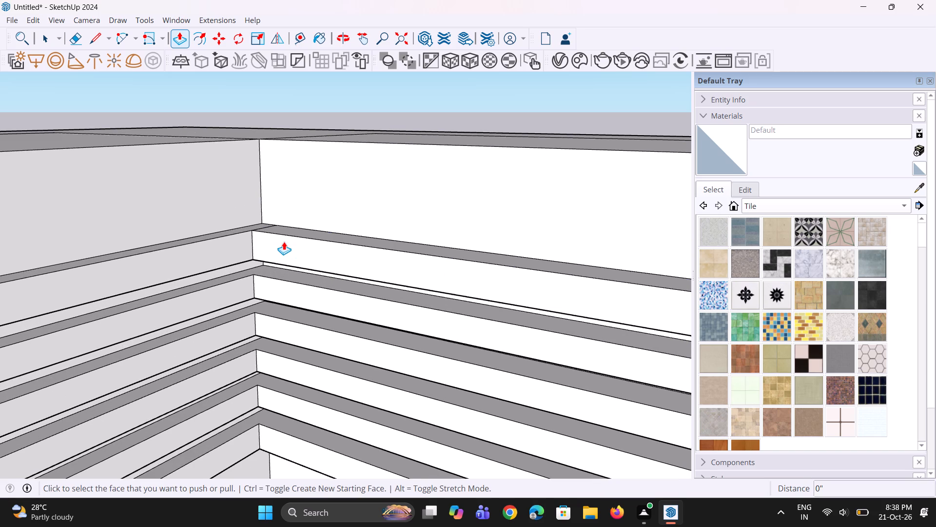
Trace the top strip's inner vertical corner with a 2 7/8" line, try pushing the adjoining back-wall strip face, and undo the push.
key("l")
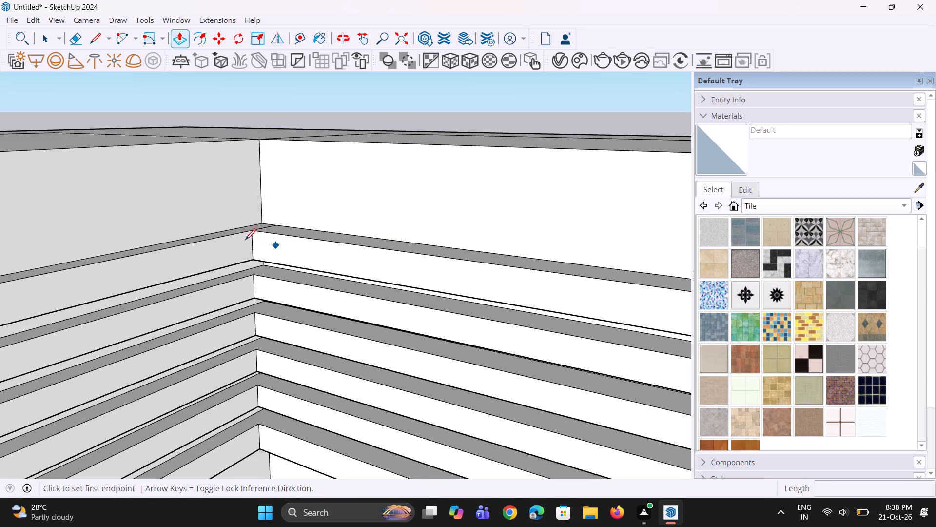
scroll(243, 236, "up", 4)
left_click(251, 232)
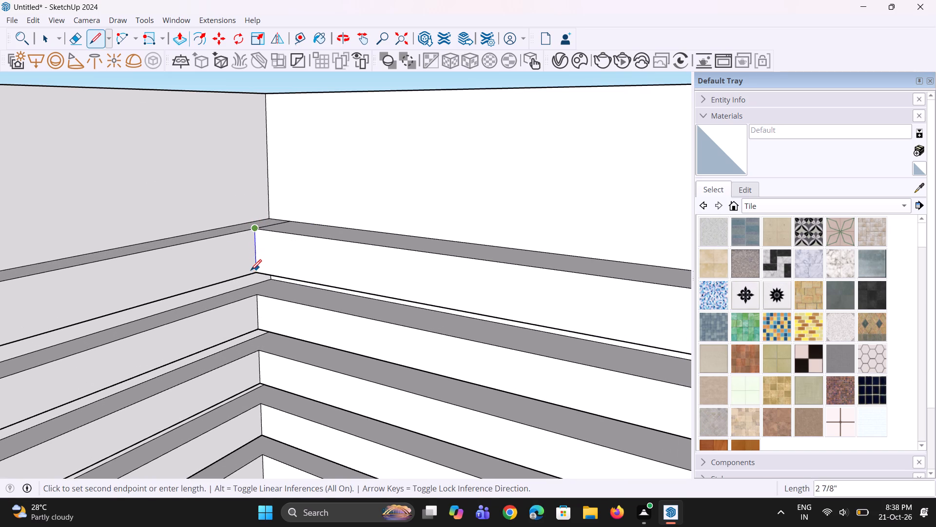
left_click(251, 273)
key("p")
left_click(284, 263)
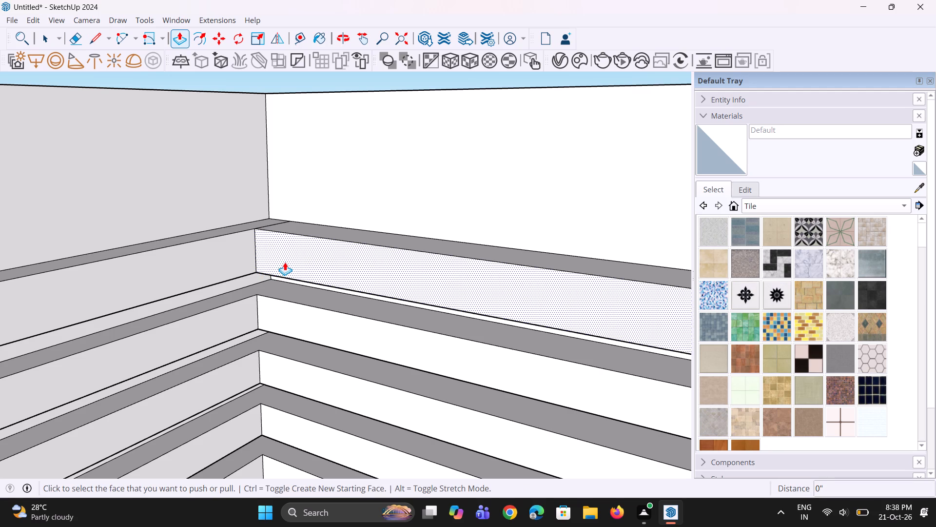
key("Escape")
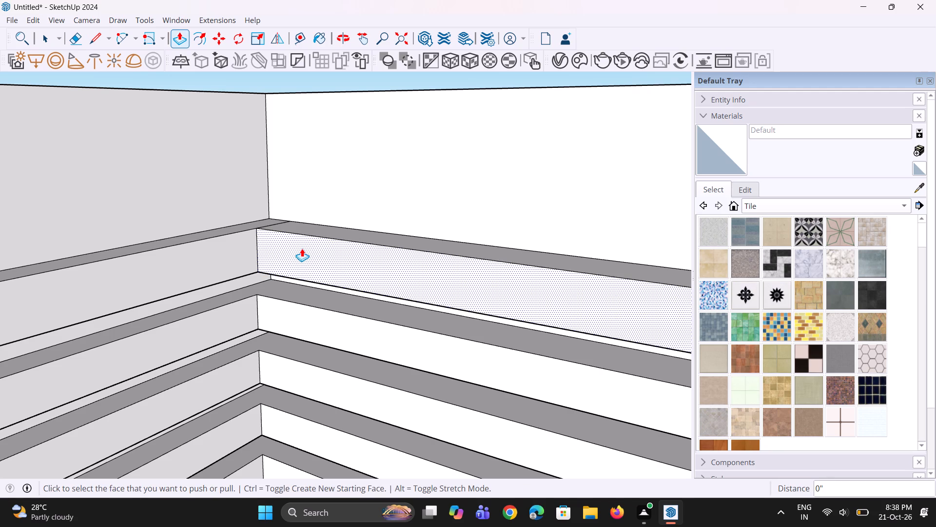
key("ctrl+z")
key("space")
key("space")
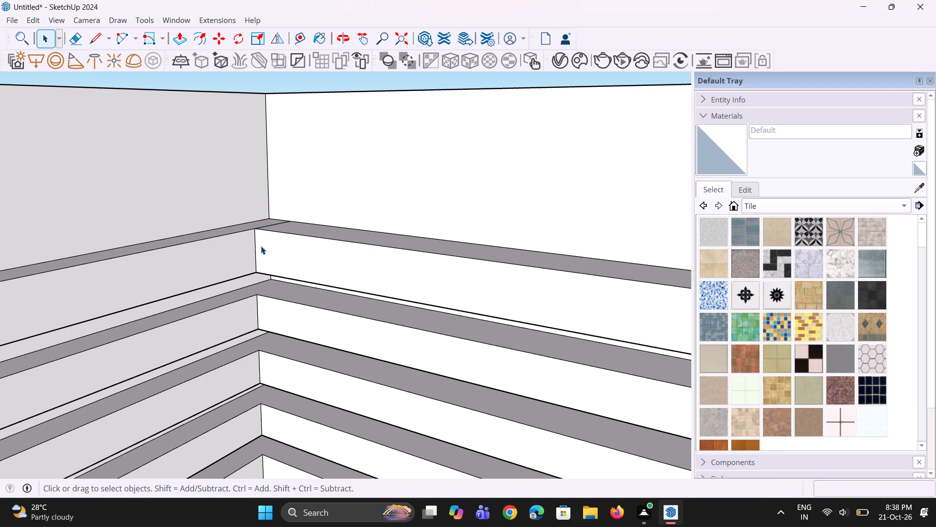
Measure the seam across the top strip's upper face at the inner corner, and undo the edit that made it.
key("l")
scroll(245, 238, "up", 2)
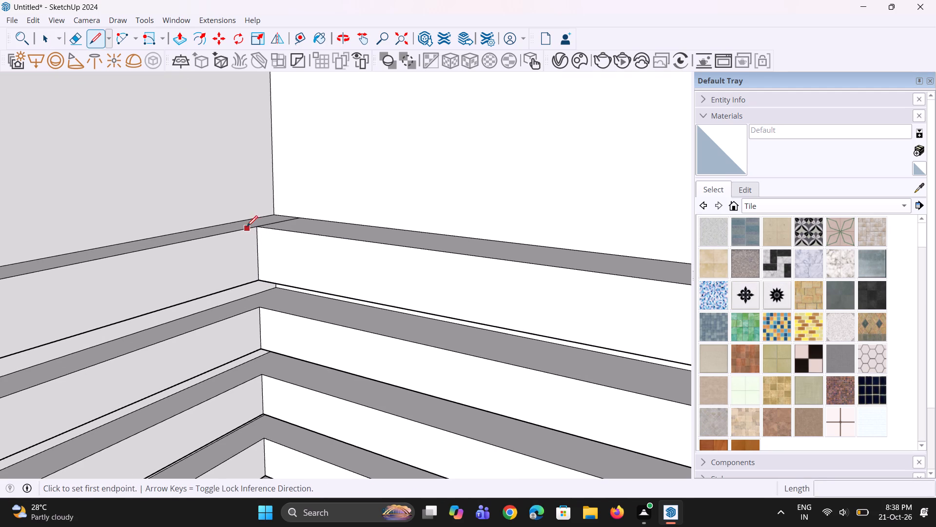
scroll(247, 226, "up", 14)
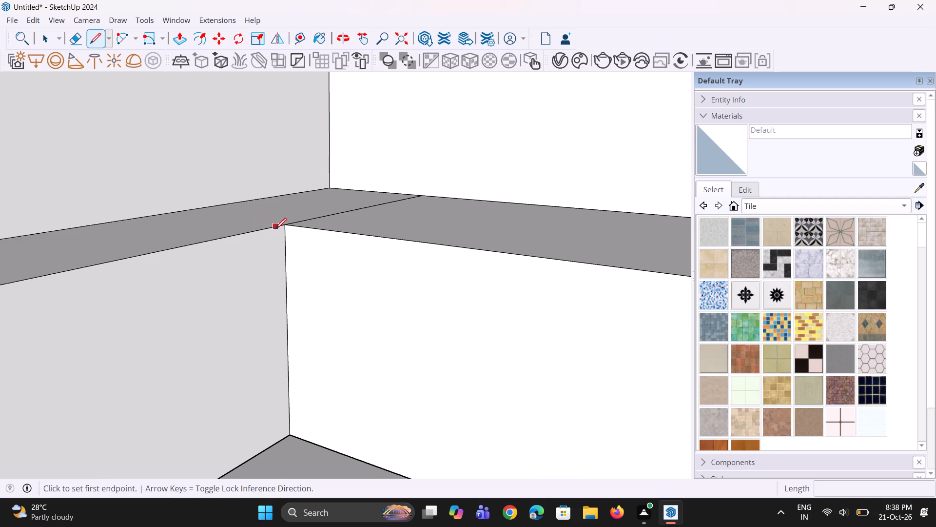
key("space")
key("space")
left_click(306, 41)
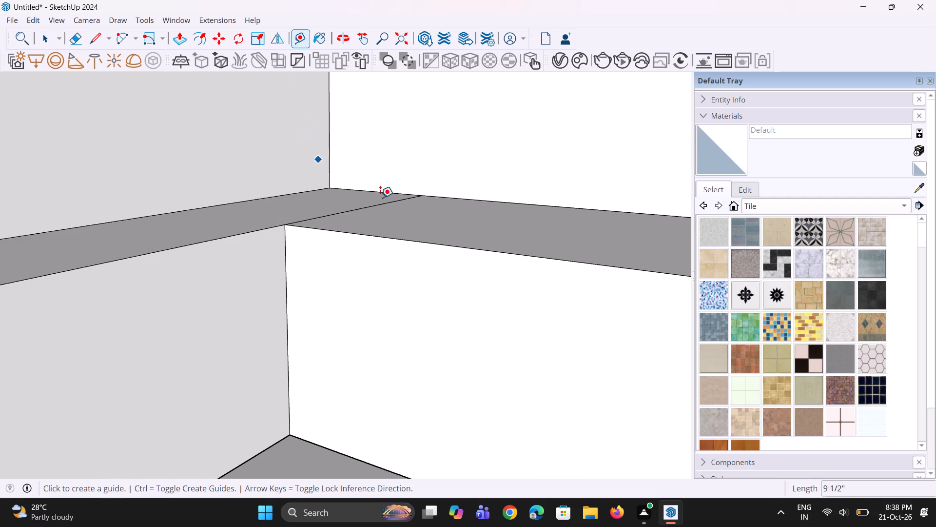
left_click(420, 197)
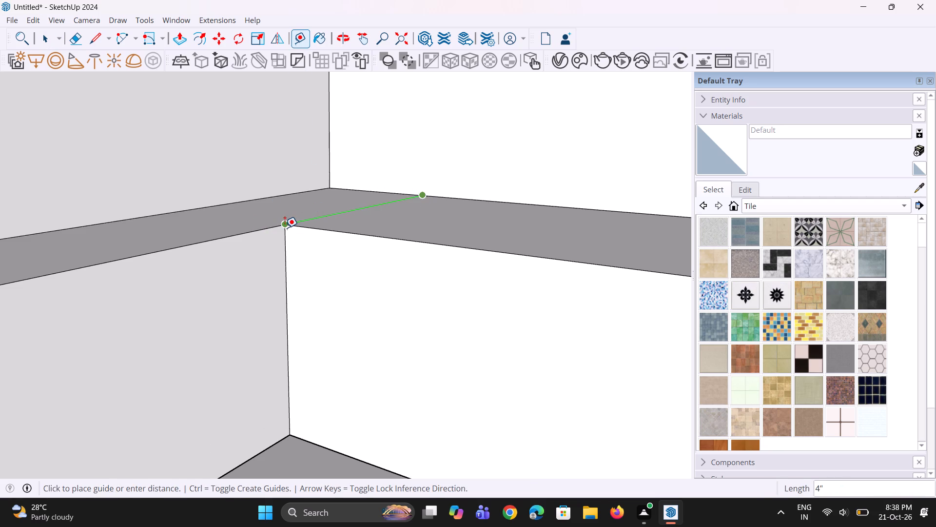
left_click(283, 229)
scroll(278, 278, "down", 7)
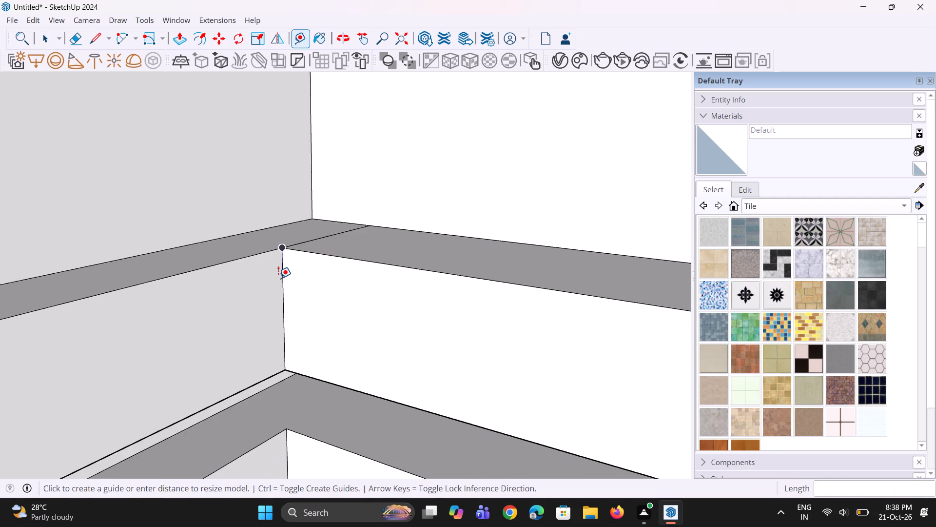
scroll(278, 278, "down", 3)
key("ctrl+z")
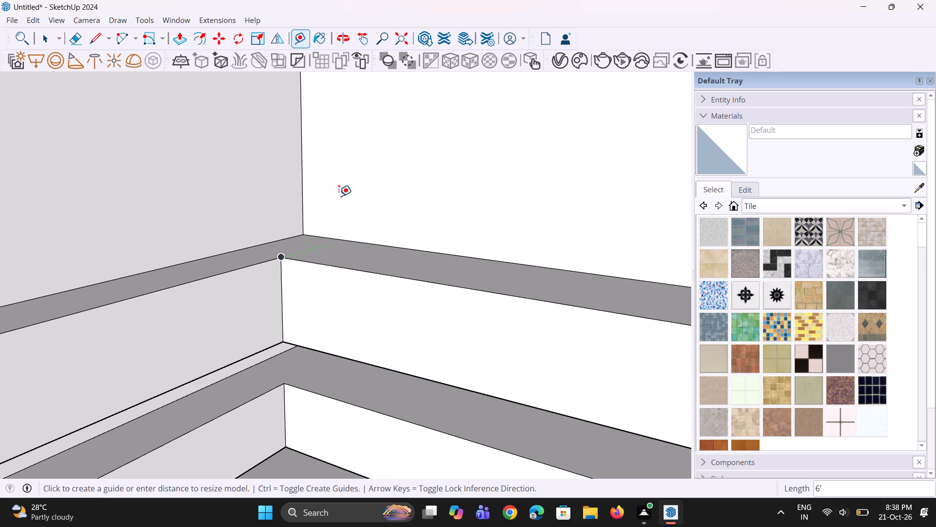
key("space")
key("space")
Place a guide 4" out from the back wall's edge of the top strip, along the strip's front edge.
scroll(293, 272, "down", 4)
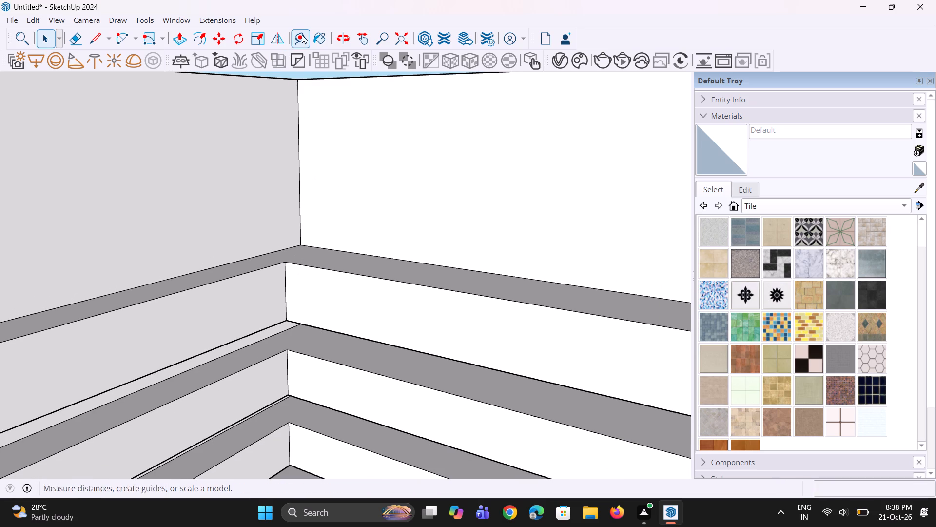
left_click(307, 36)
left_click(375, 259)
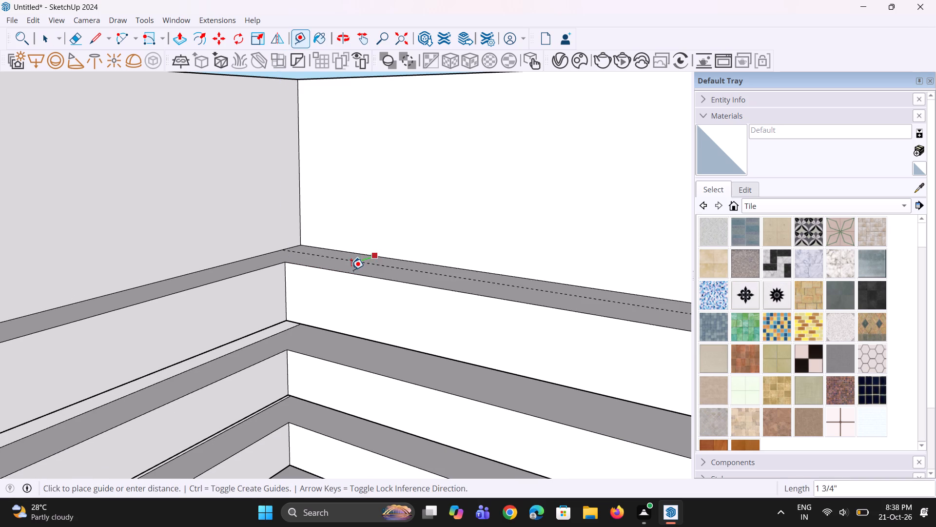
left_click(317, 270)
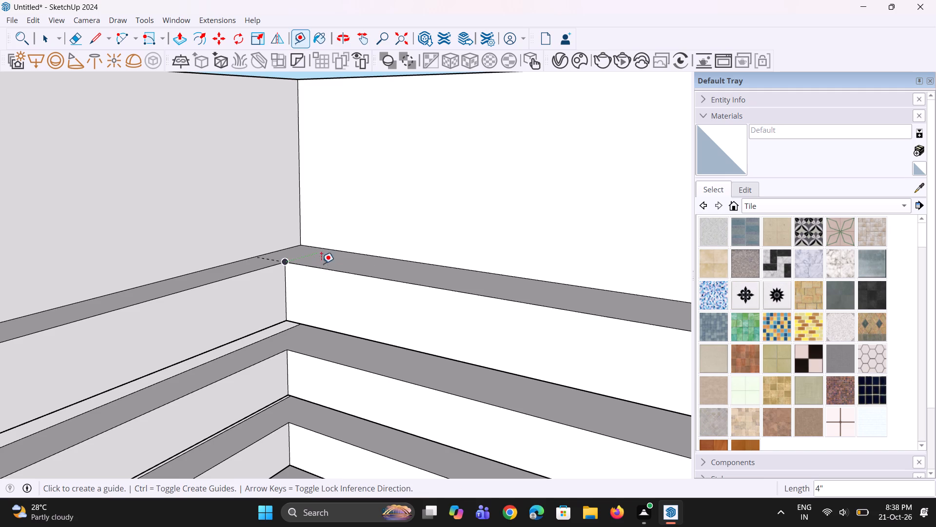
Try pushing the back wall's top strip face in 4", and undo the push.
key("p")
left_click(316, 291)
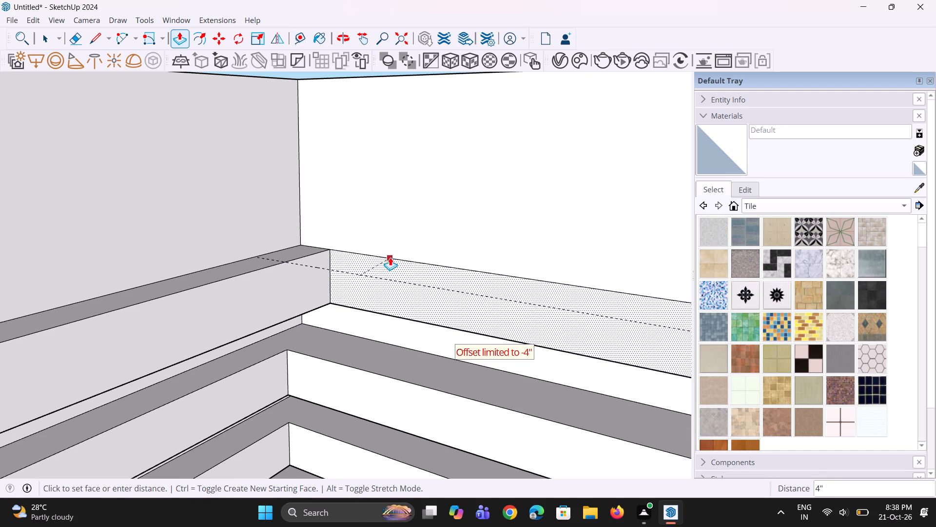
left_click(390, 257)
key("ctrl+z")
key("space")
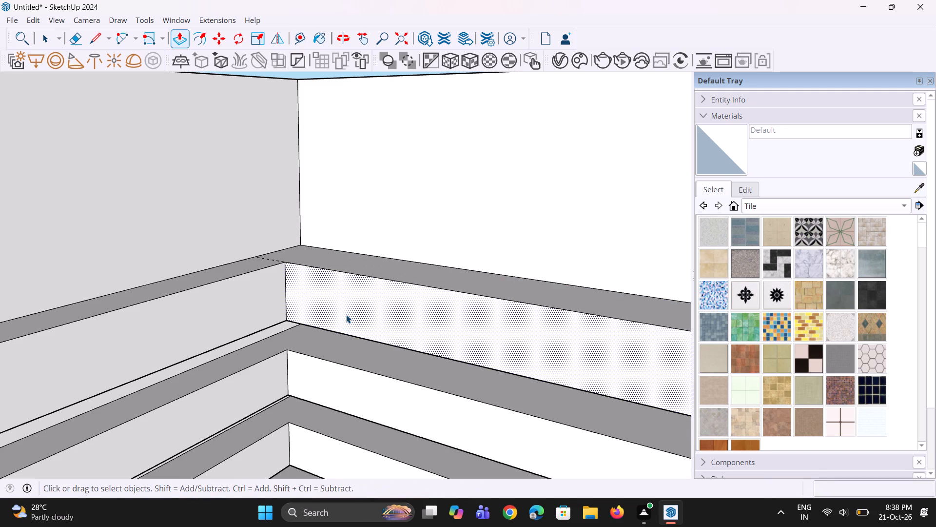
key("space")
Push the top strip's back-wall face in 4" twice at the inner corner, bringing it flush with the wall.
scroll(308, 306, "down", 2)
middle_click_drag(331, 322, 308, 326)
key("p")
left_click(336, 298)
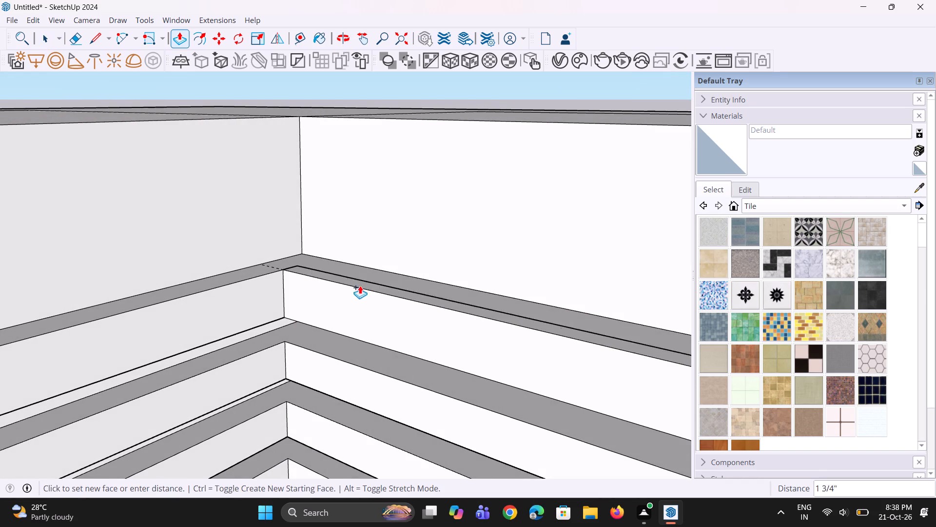
left_click(383, 269)
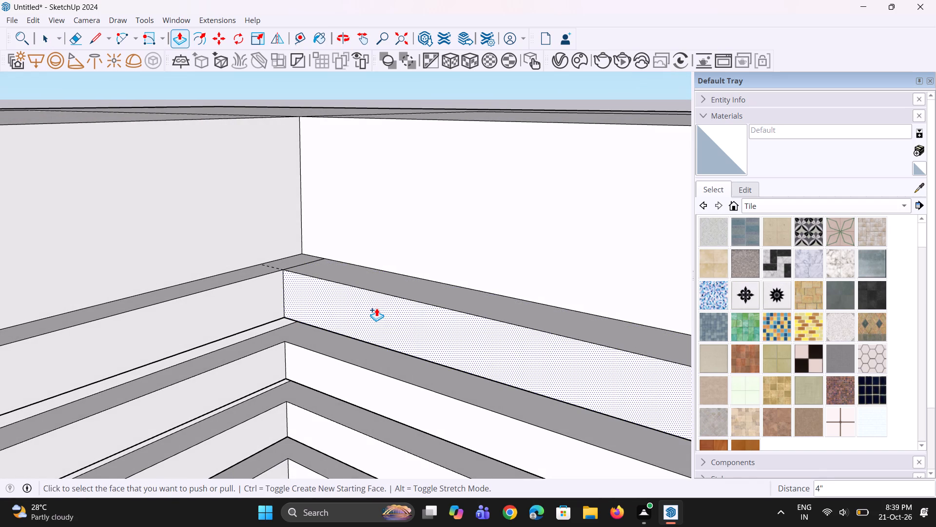
left_click(376, 308)
left_click(413, 263)
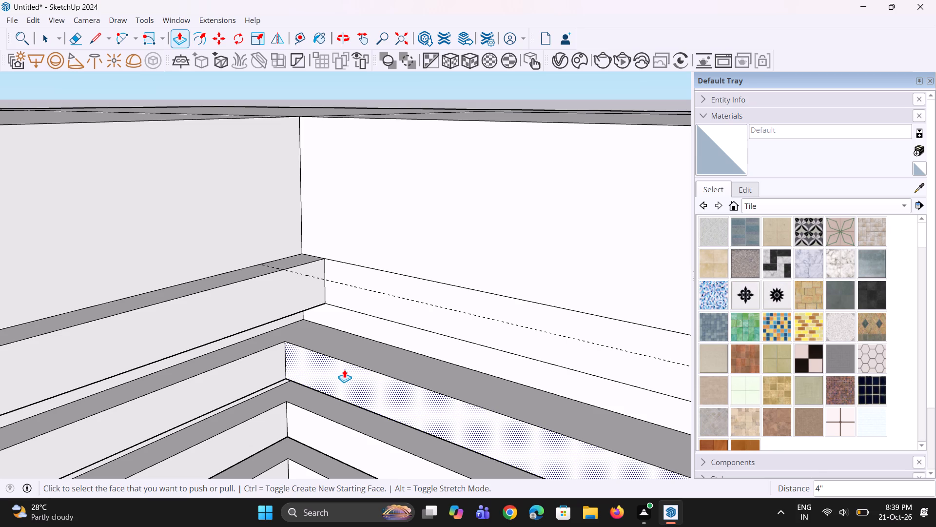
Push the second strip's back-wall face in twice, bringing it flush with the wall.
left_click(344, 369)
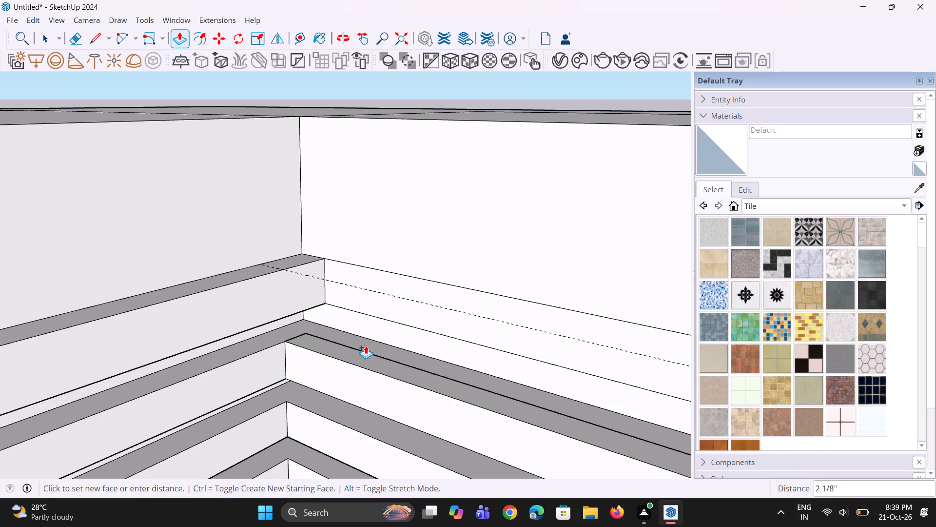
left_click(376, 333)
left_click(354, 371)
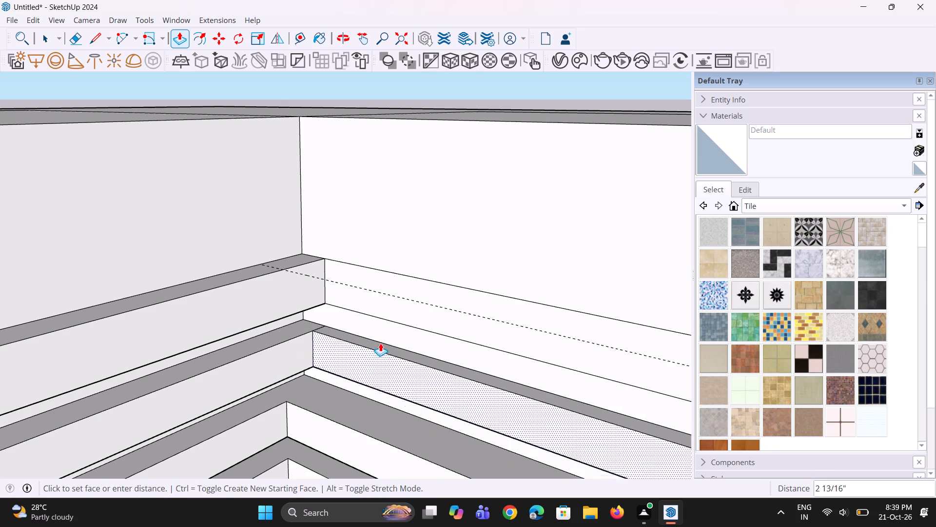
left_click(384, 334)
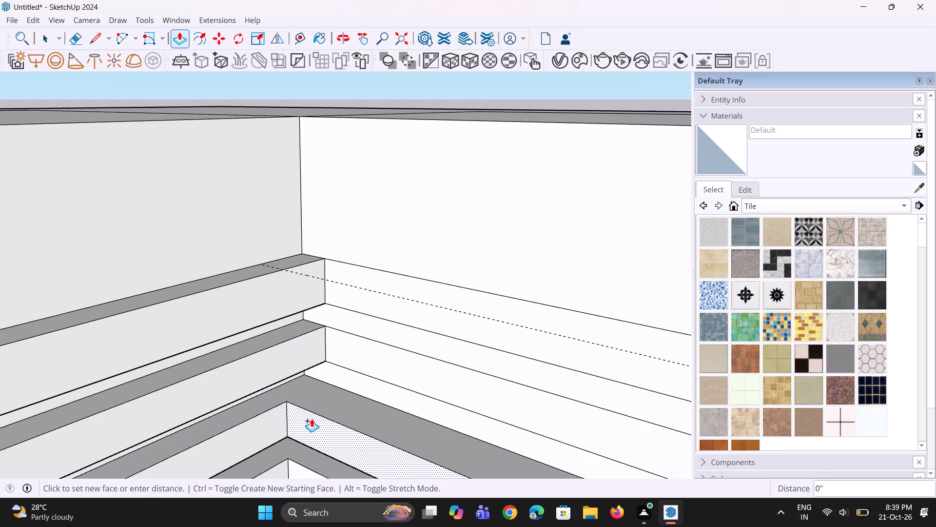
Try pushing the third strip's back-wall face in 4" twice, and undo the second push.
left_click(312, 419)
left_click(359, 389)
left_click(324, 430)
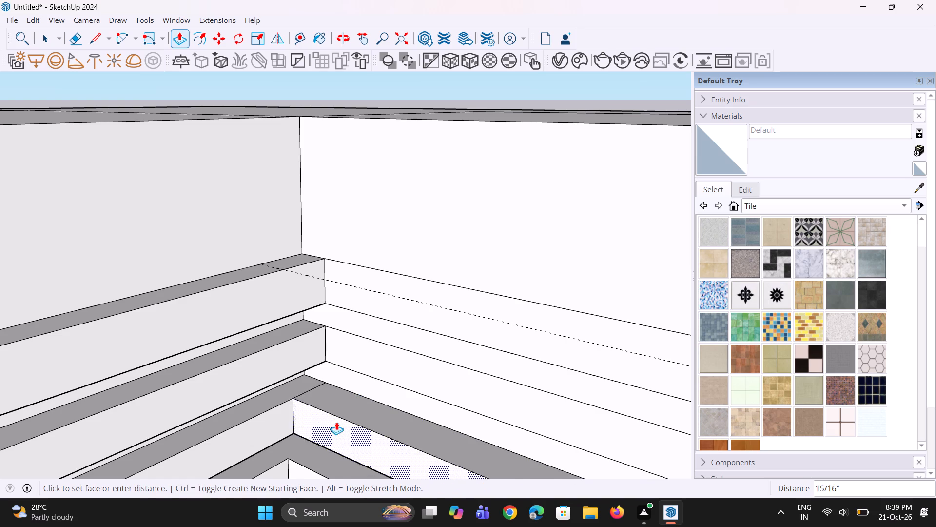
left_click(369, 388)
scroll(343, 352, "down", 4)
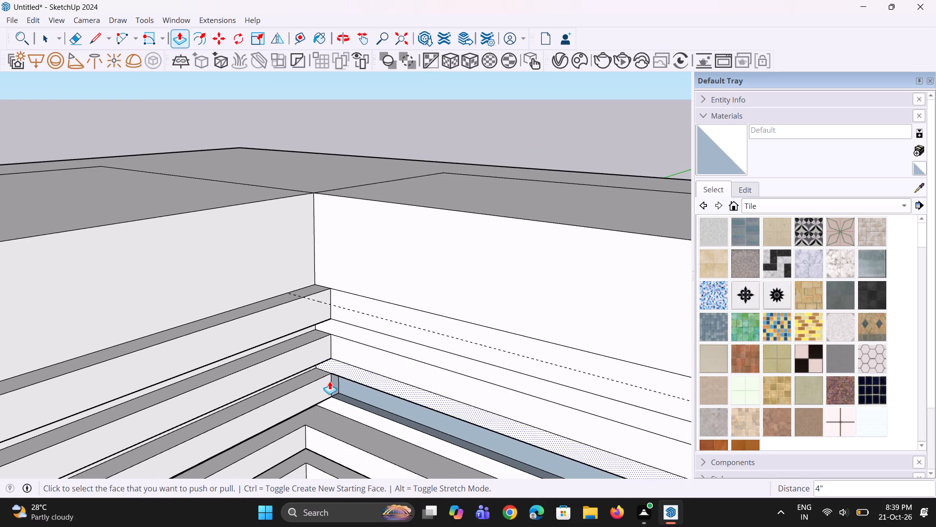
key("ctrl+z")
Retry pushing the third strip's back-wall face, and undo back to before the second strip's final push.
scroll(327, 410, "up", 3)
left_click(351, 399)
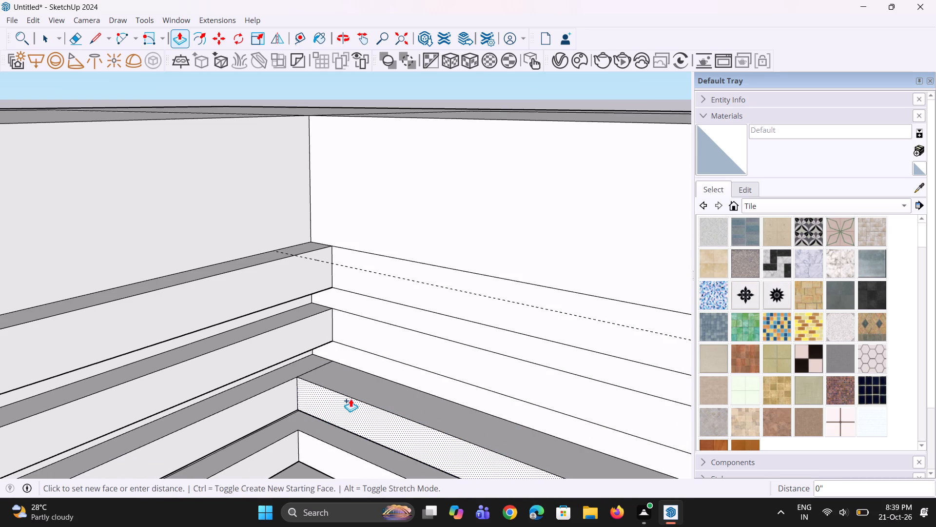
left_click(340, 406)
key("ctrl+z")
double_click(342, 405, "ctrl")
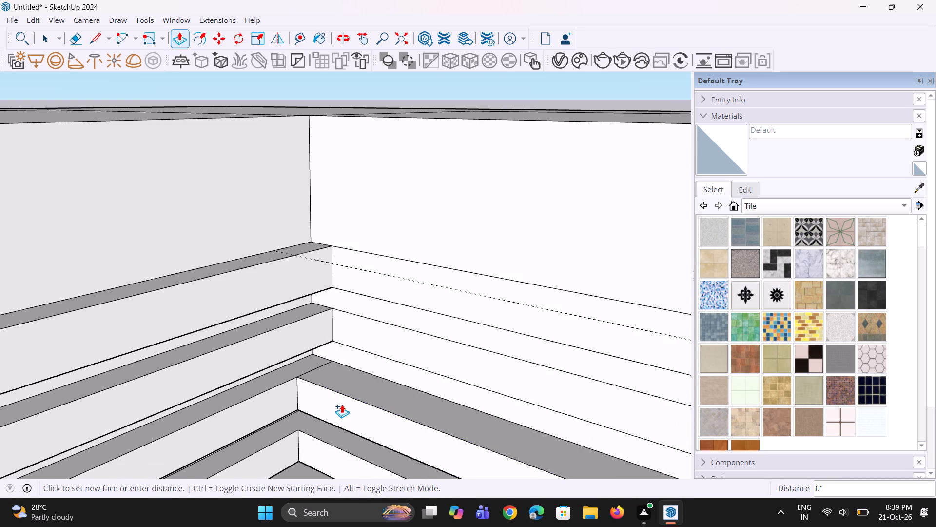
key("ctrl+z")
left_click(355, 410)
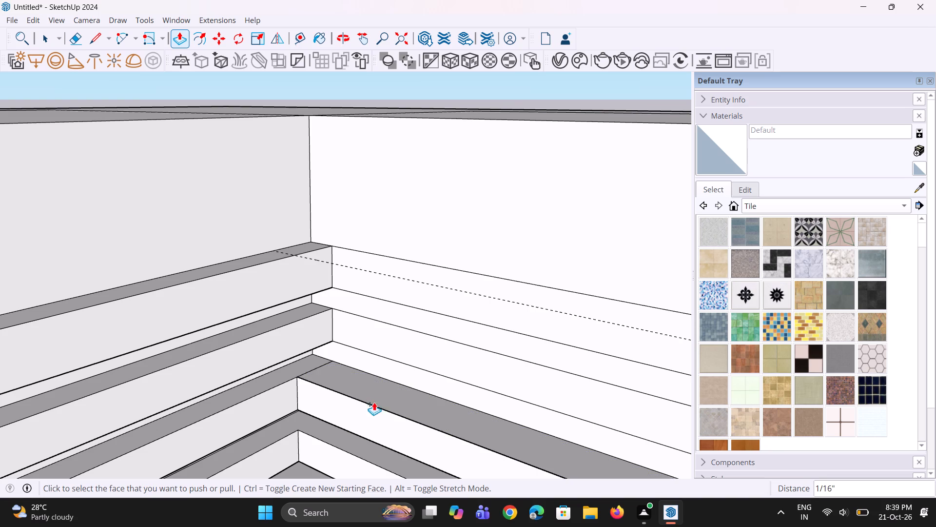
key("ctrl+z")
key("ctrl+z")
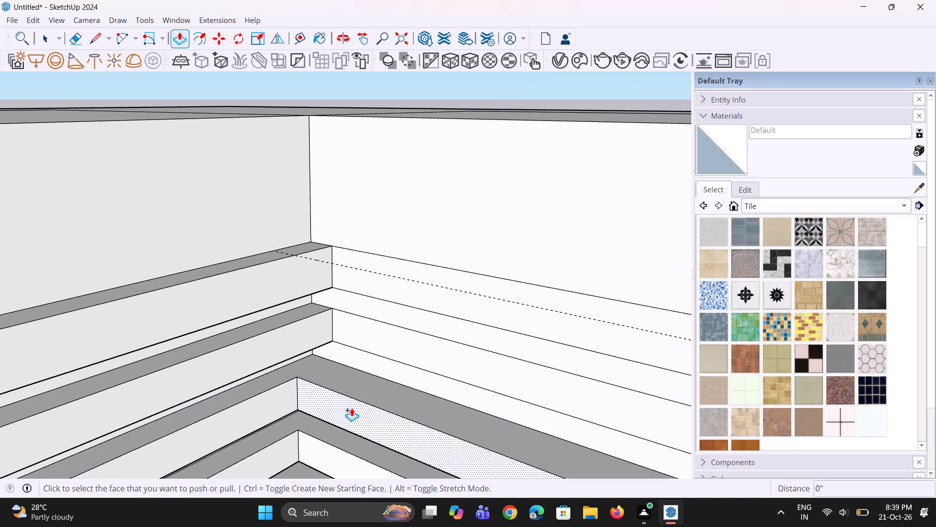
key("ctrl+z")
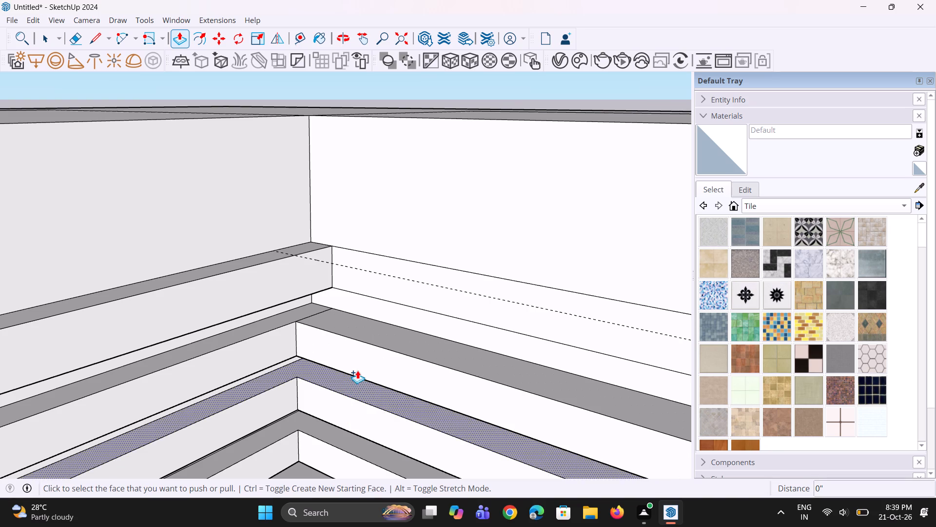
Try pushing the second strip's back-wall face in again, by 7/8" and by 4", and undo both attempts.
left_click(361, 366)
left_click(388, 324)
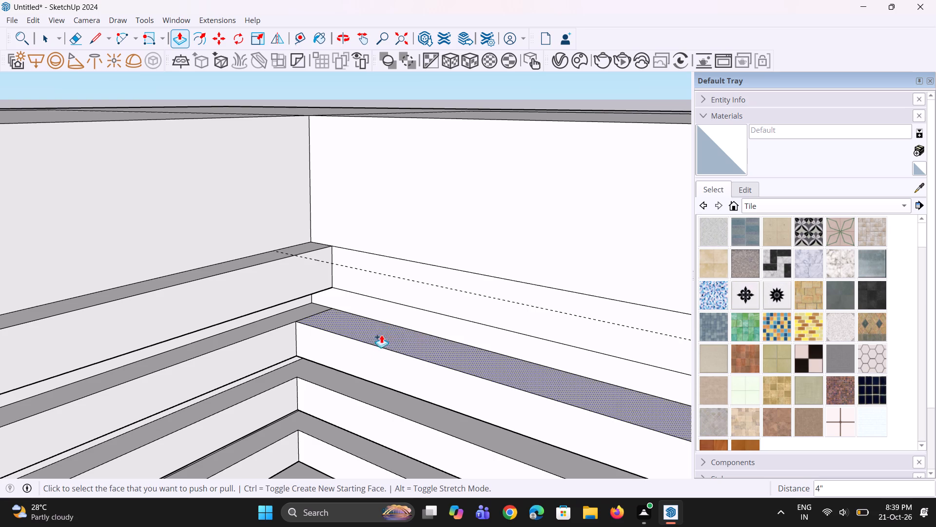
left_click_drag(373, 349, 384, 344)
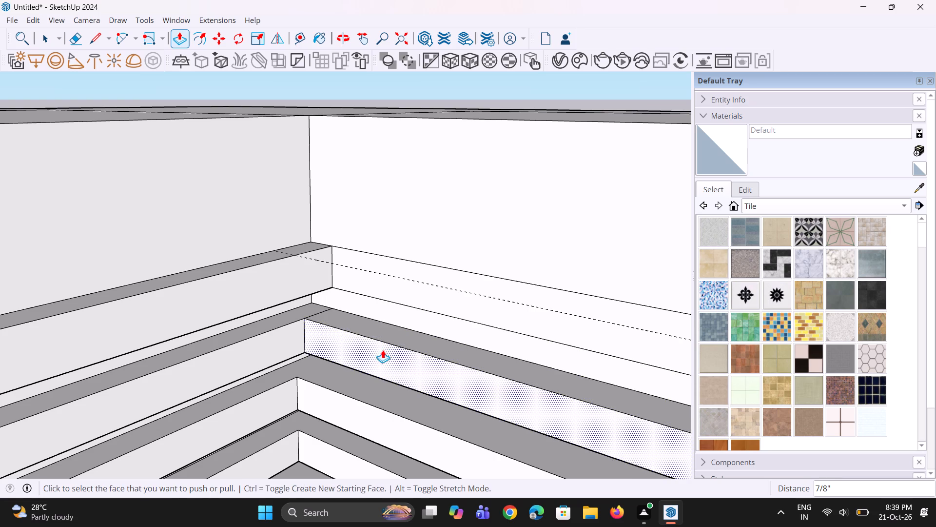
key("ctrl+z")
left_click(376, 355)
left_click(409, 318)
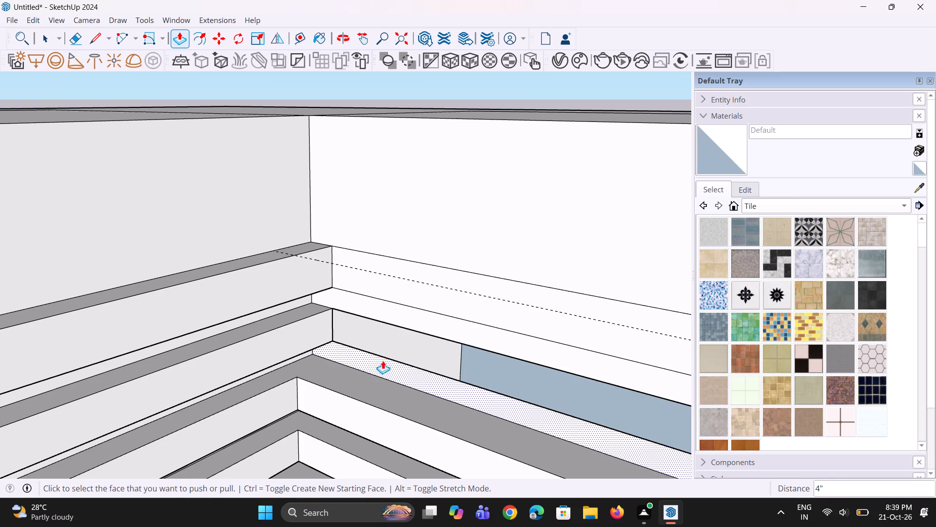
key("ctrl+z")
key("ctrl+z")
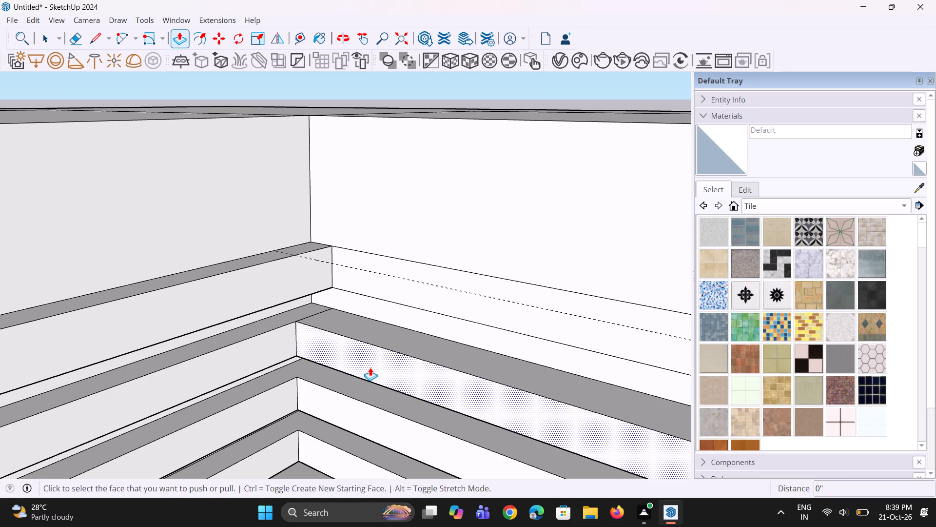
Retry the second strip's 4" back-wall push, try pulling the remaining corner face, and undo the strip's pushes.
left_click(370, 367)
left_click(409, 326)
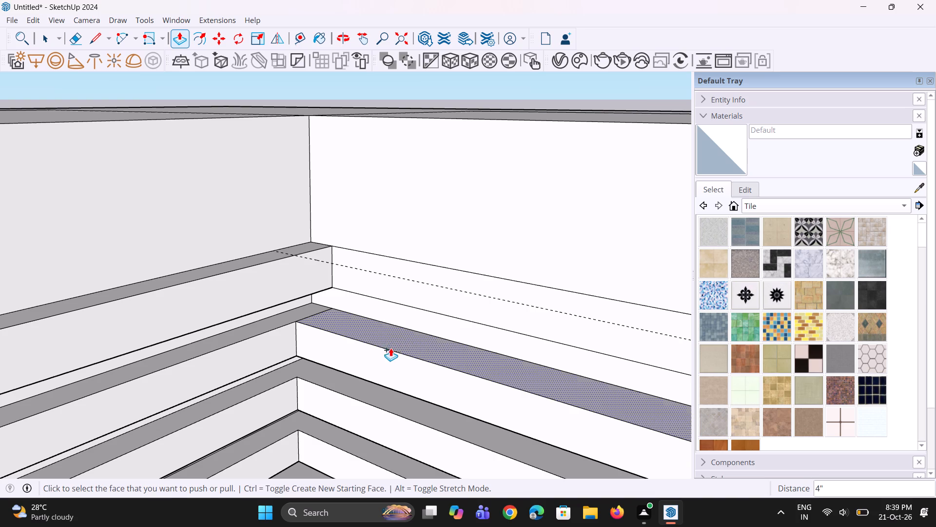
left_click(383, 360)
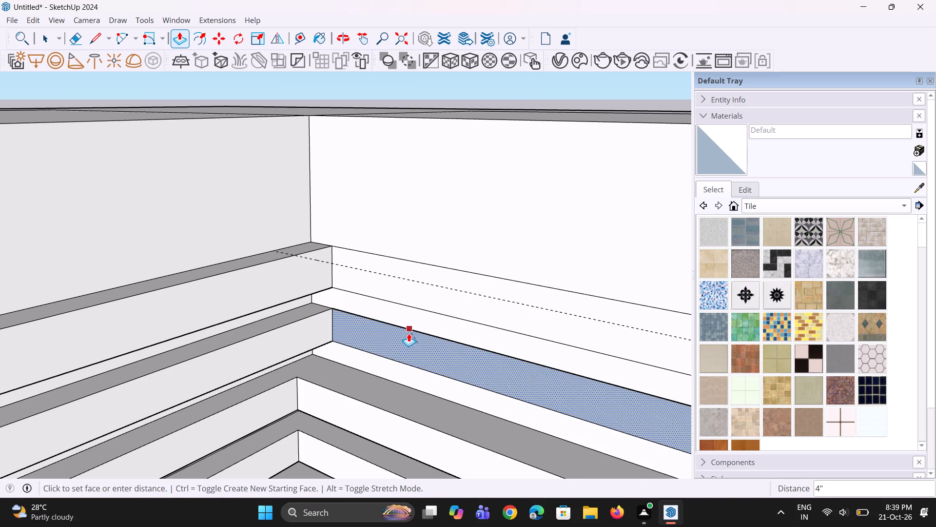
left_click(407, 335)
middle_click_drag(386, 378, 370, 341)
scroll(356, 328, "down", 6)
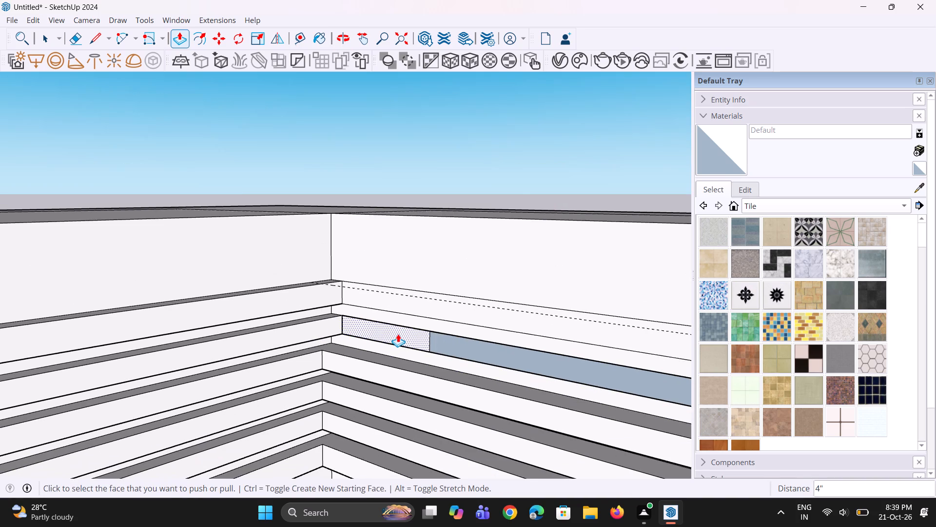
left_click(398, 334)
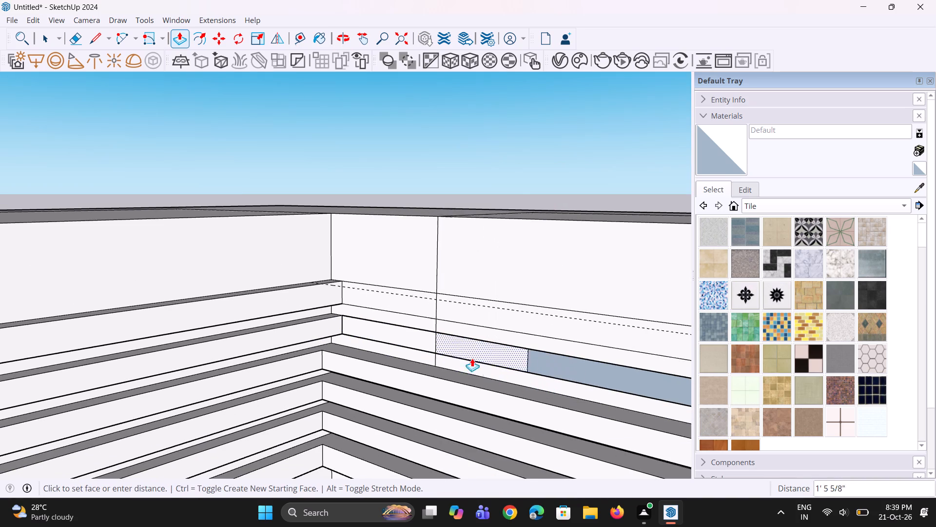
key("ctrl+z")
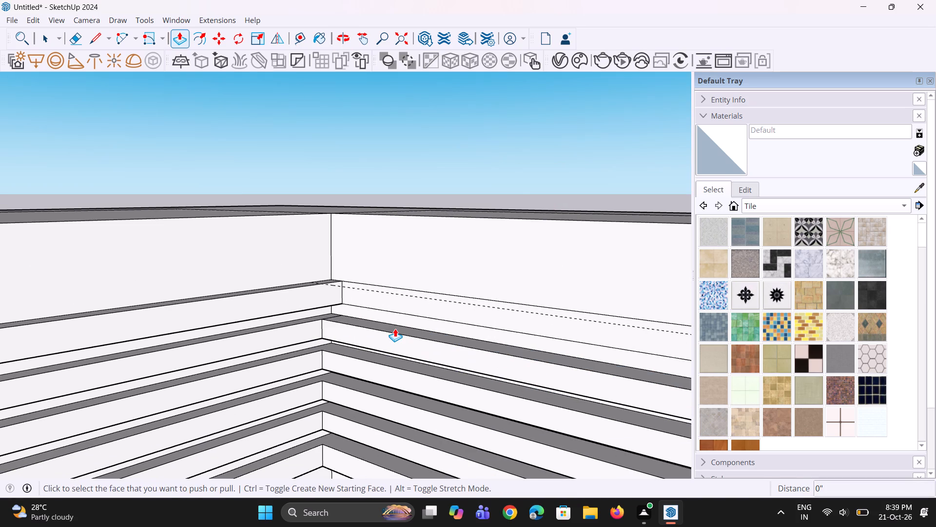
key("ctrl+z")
Push the second strip's back-wall face in until it is flush with the wall.
middle_click_drag(392, 352, 332, 360, "ctrl")
left_click(350, 343)
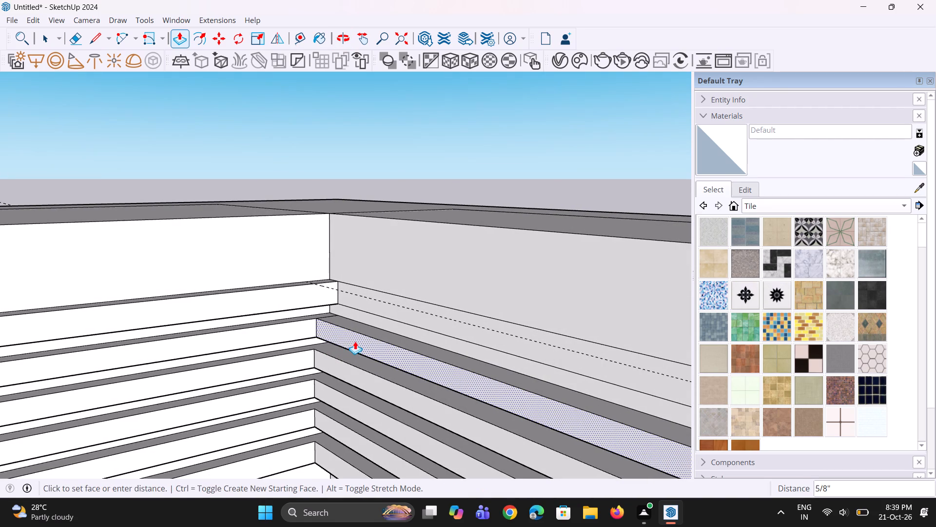
left_click(382, 330)
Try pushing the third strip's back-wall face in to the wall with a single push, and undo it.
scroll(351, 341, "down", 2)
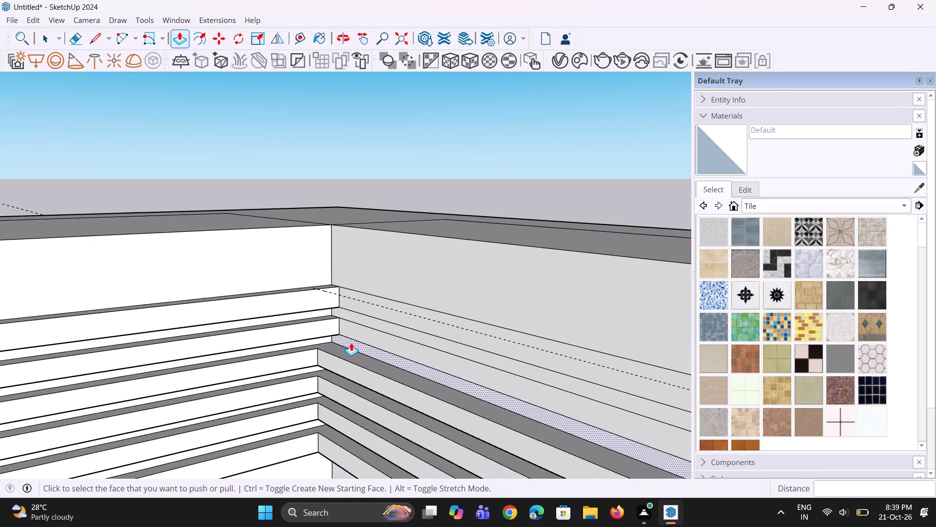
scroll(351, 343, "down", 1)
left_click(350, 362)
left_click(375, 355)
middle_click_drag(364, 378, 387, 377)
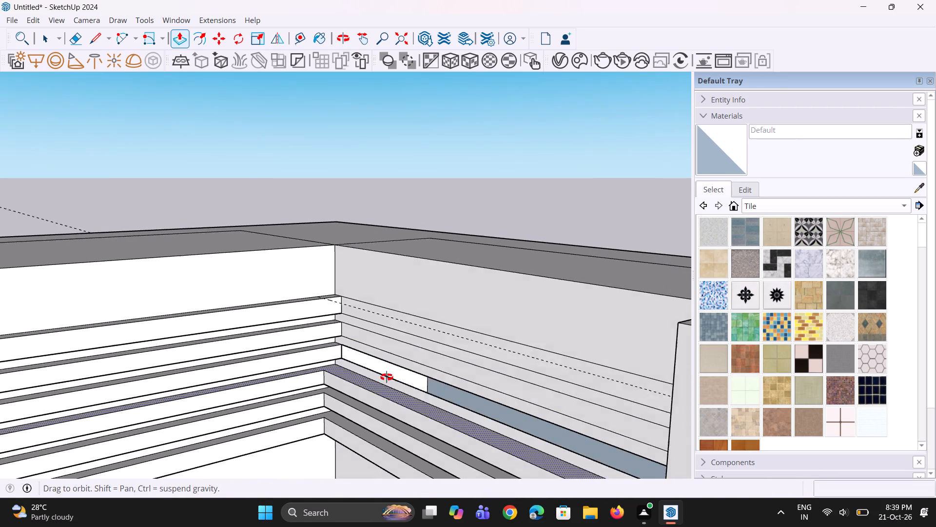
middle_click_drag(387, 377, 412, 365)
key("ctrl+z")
Push the third strip's back-wall face in 4" twice, bringing it flush with the wall.
scroll(372, 374, "up", 2, "ctrl")
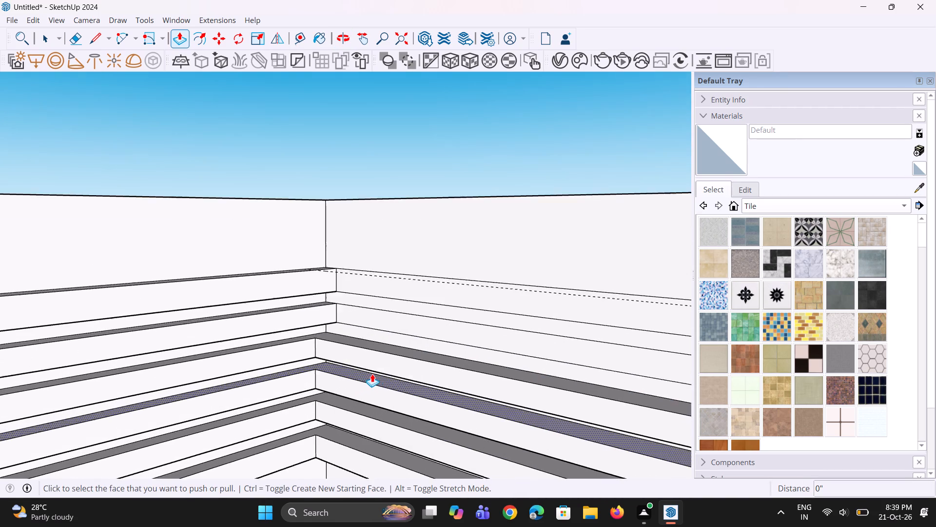
scroll(372, 374, "up", 9, "ctrl")
middle_click_drag(368, 358, 365, 377)
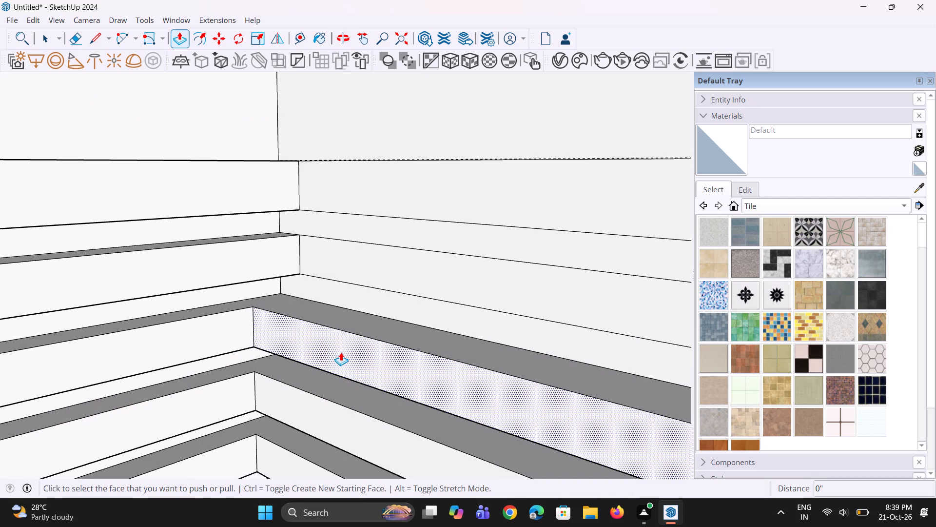
left_click(341, 352)
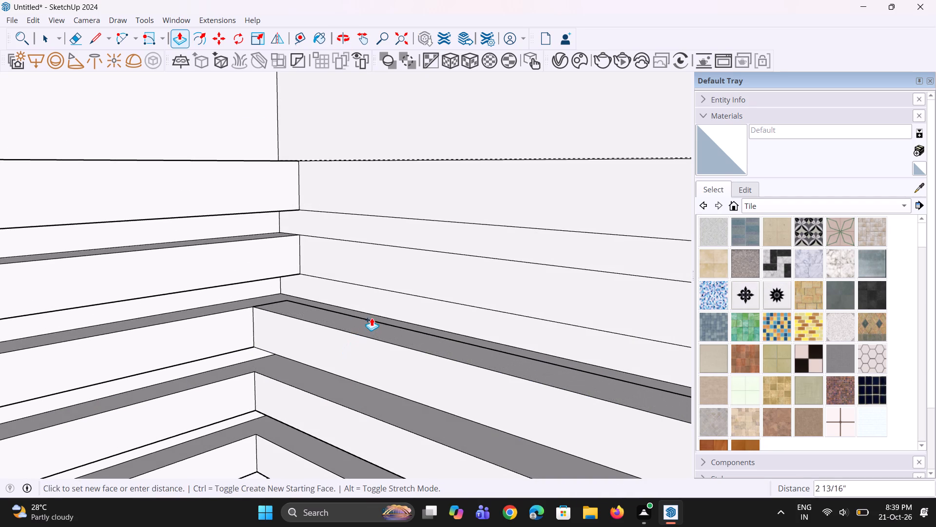
left_click(373, 315)
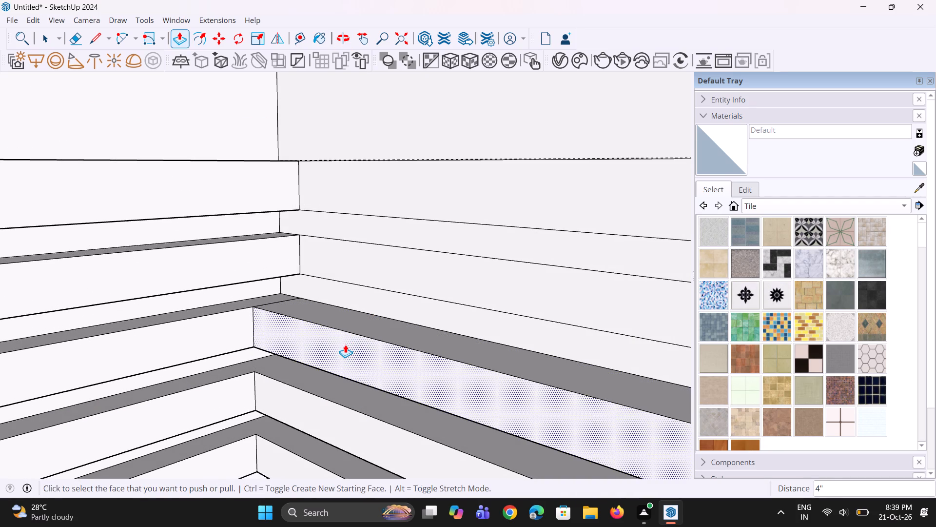
left_click(345, 345)
left_click(373, 315)
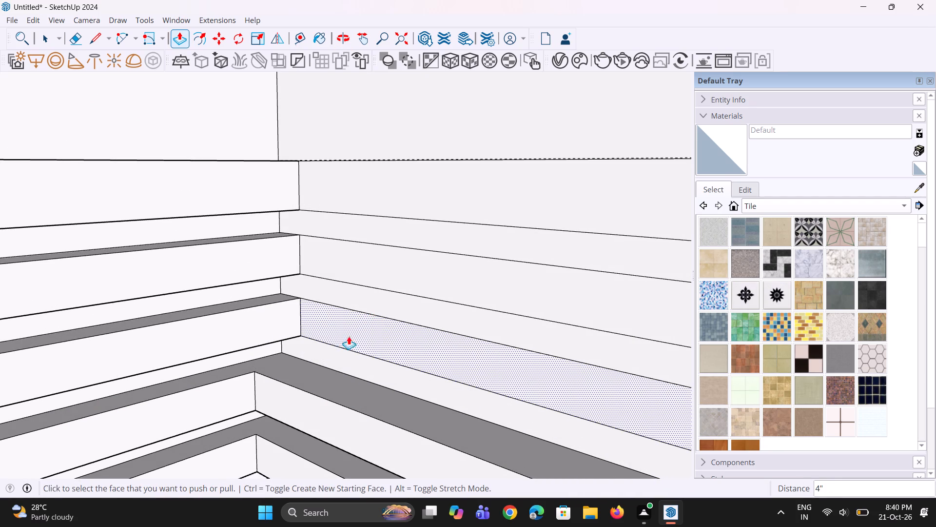
Push the fourth strip's back-wall face in 4" twice, bringing it flush with the wall.
left_click(295, 393)
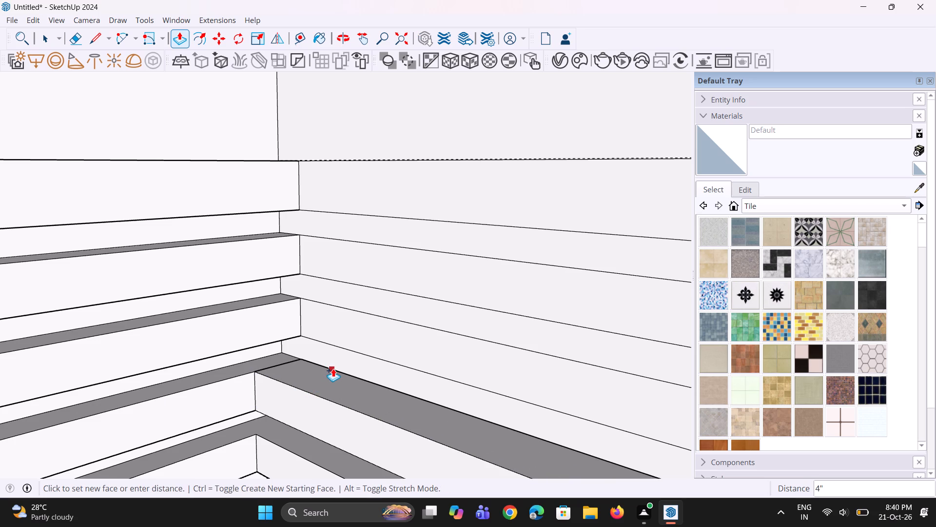
left_click(333, 368)
left_click(308, 406)
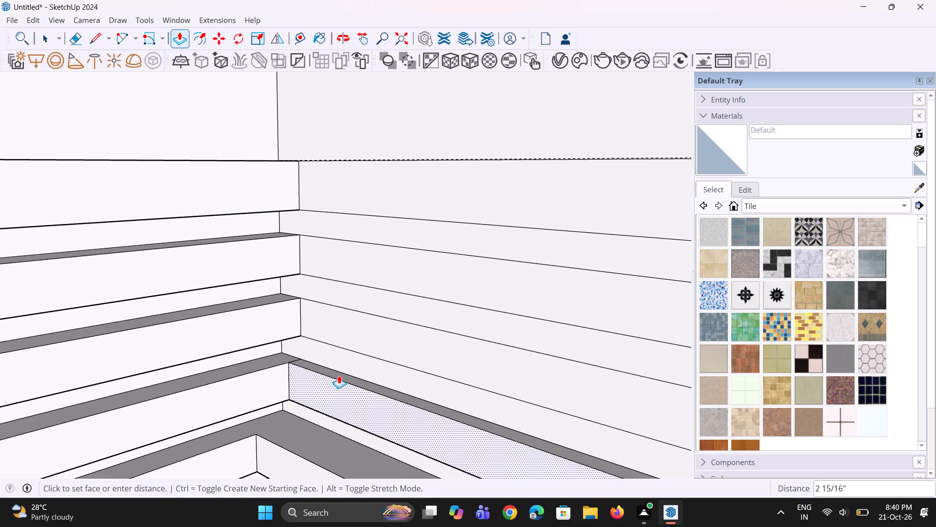
left_click(341, 370)
scroll(349, 330, "down", 9)
scroll(330, 385, "up", 3)
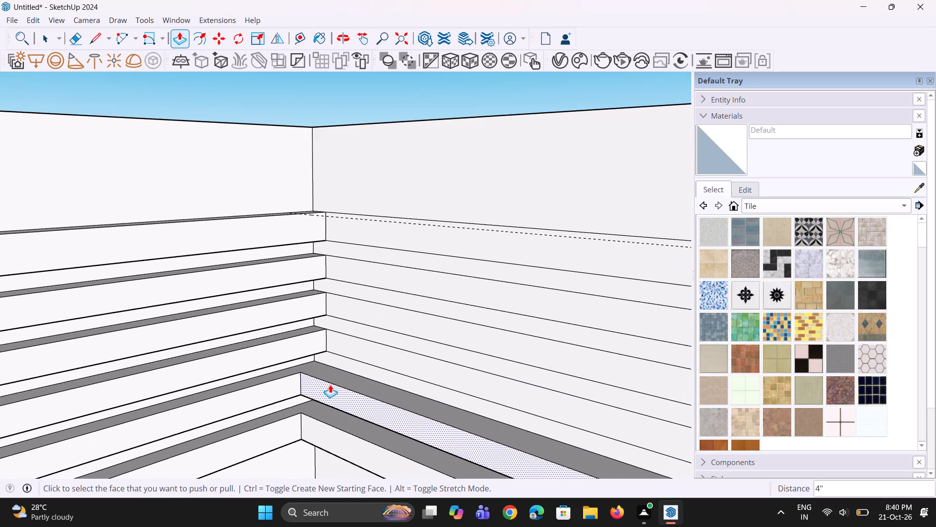
Push the fifth strip's back-wall face in 4" twice, bringing it flush with the wall.
left_click(326, 391)
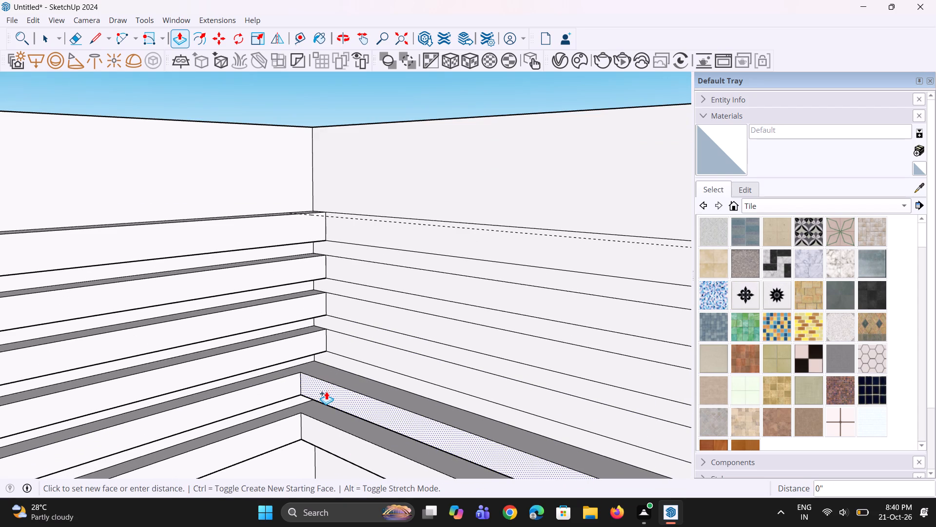
left_click(355, 372)
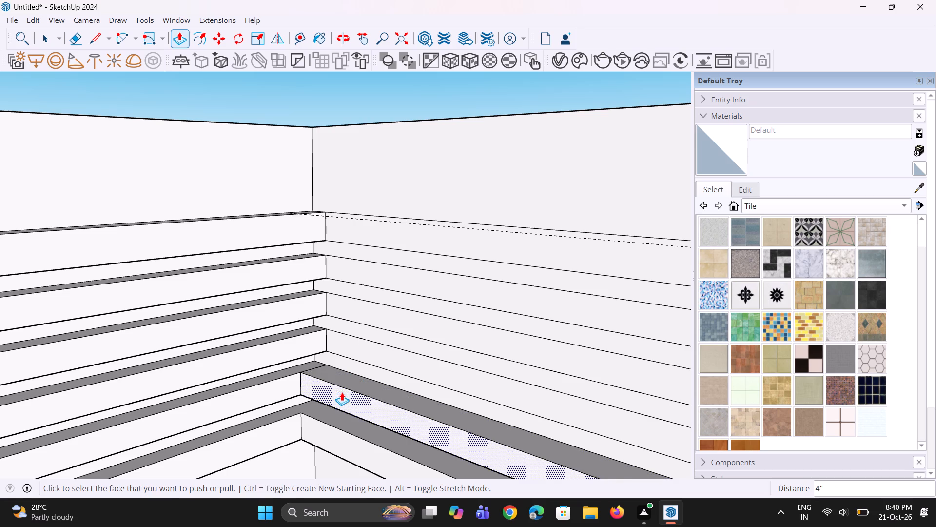
left_click(342, 392)
left_click(367, 375)
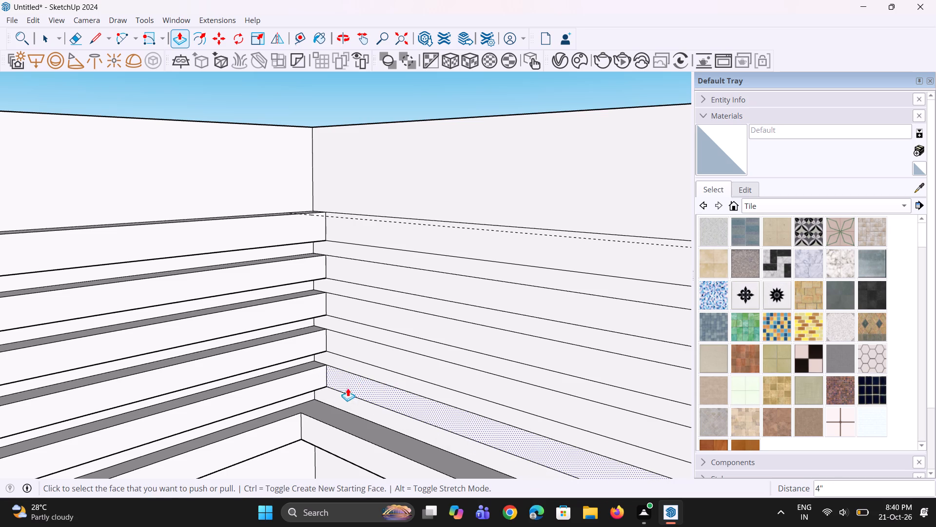
Push the sixth, lowest strip's back-wall face in to the wall in two pushes, starting with 4".
left_click(318, 431)
left_click(350, 411)
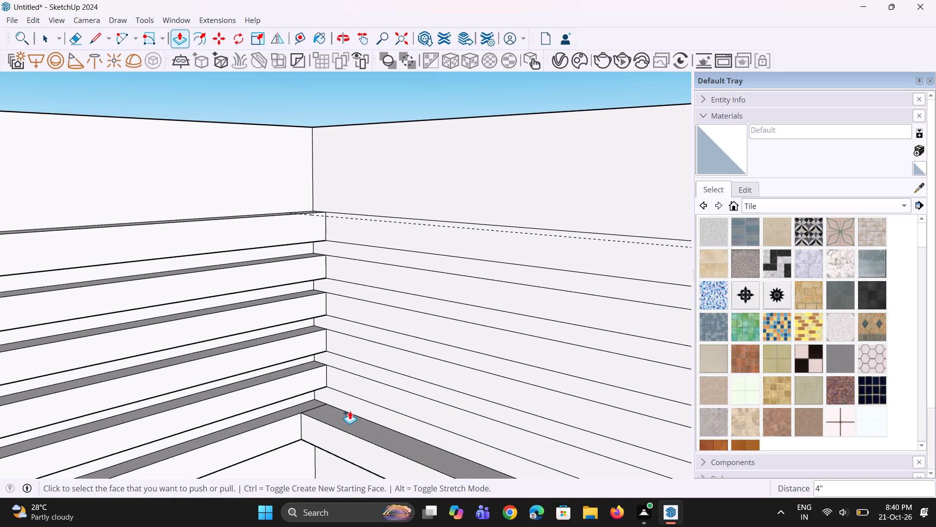
left_click(339, 432)
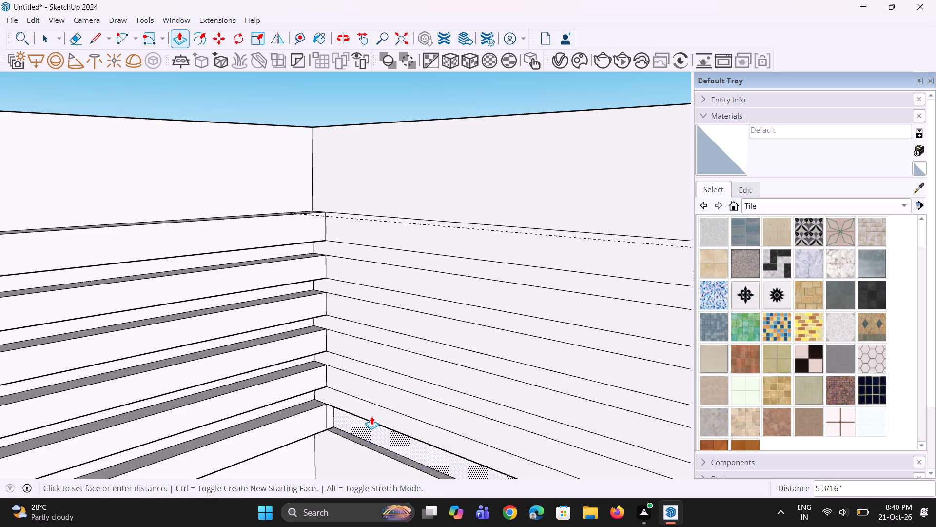
left_click(364, 409)
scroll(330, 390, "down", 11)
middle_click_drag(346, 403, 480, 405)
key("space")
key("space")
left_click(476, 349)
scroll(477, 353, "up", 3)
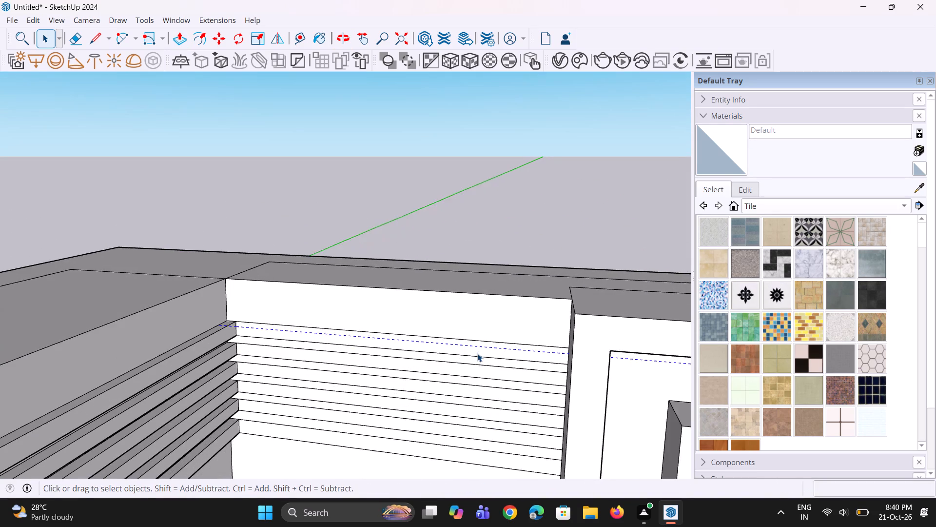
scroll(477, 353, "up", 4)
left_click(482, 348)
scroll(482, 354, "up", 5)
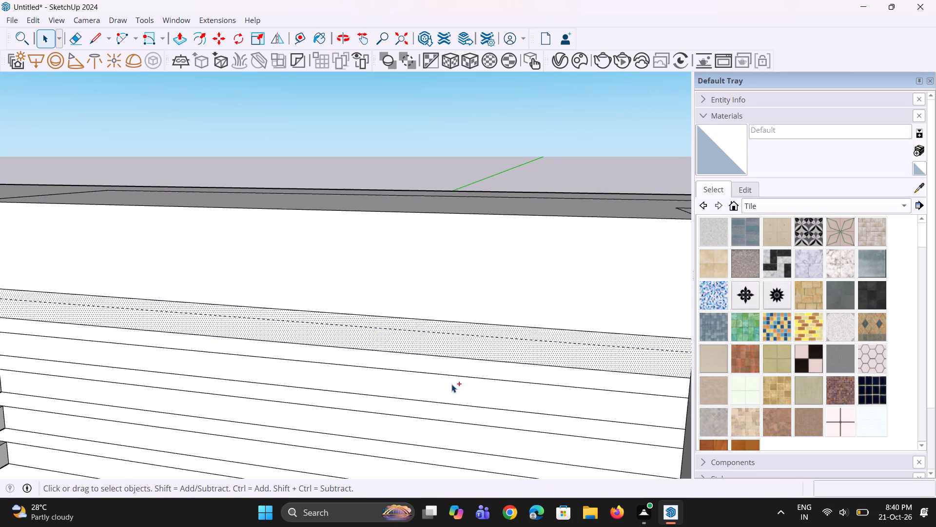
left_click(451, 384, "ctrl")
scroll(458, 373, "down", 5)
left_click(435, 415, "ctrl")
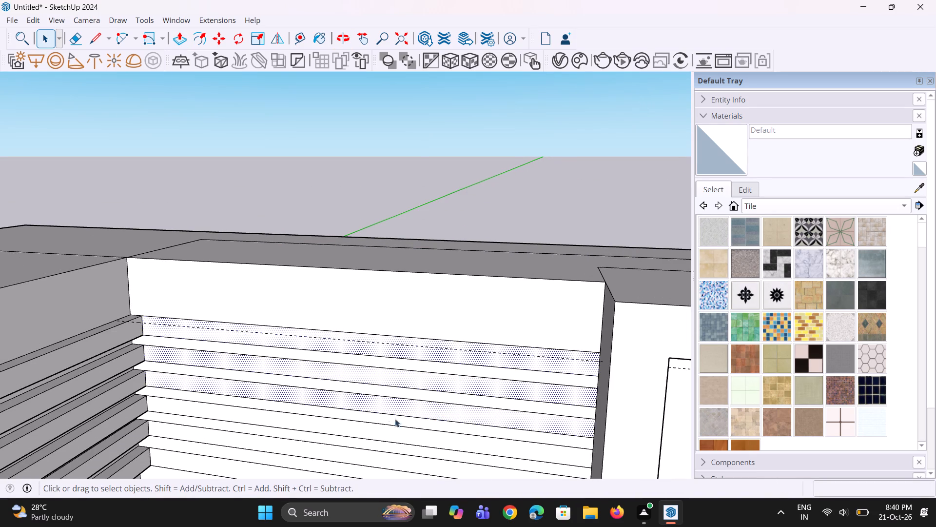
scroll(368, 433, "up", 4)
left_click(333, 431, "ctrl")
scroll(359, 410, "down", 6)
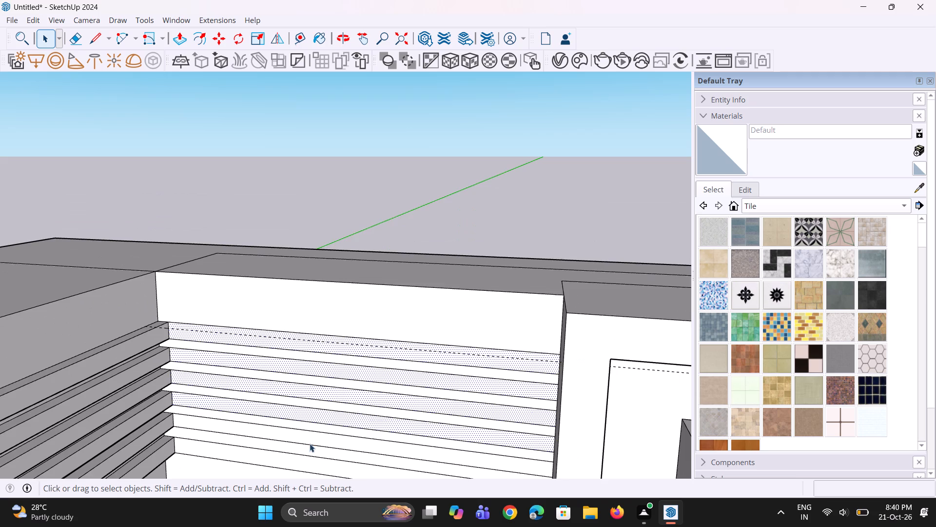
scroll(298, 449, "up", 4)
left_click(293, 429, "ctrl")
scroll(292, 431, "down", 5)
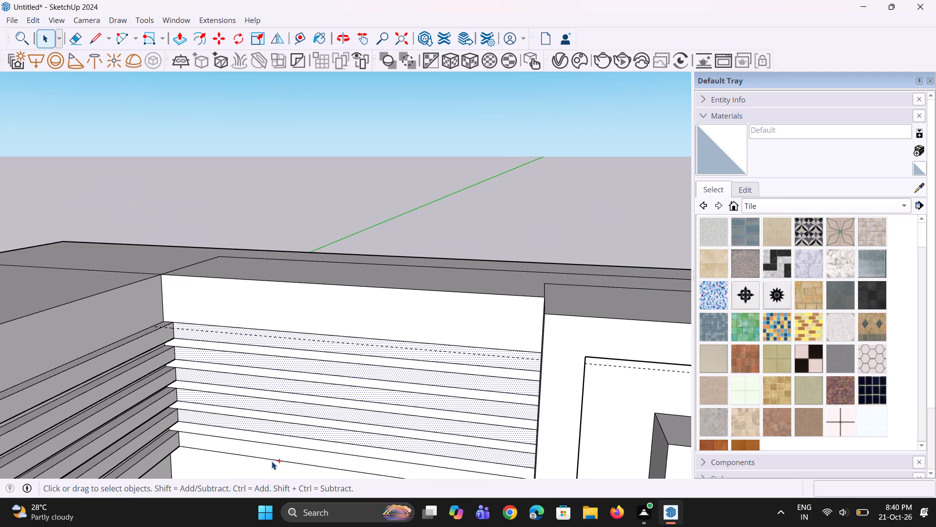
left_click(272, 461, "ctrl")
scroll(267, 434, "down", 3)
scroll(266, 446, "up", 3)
Select all six flattened strip faces above the left arched recess on the back wall, from lowest to highest.
left_click(266, 446)
scroll(276, 436, "up", 1)
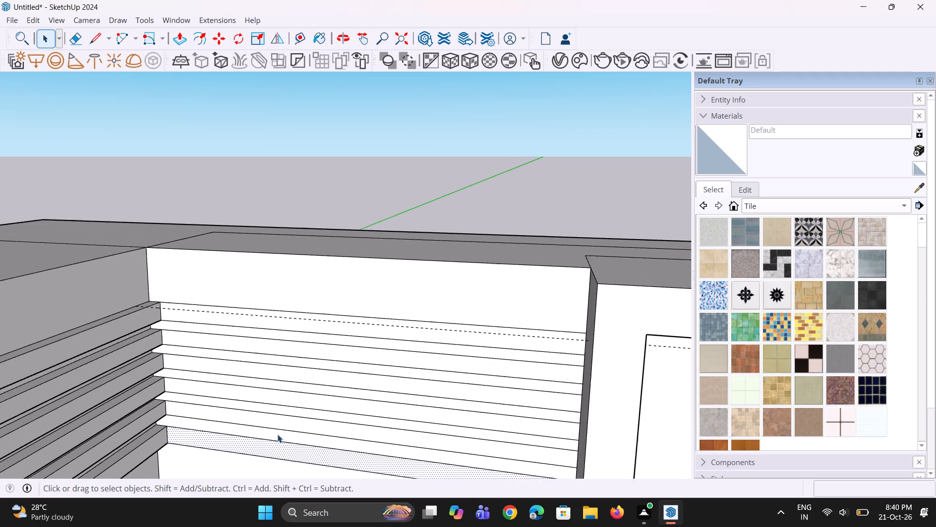
scroll(277, 434, "up", 5)
left_click(285, 425, "ctrl")
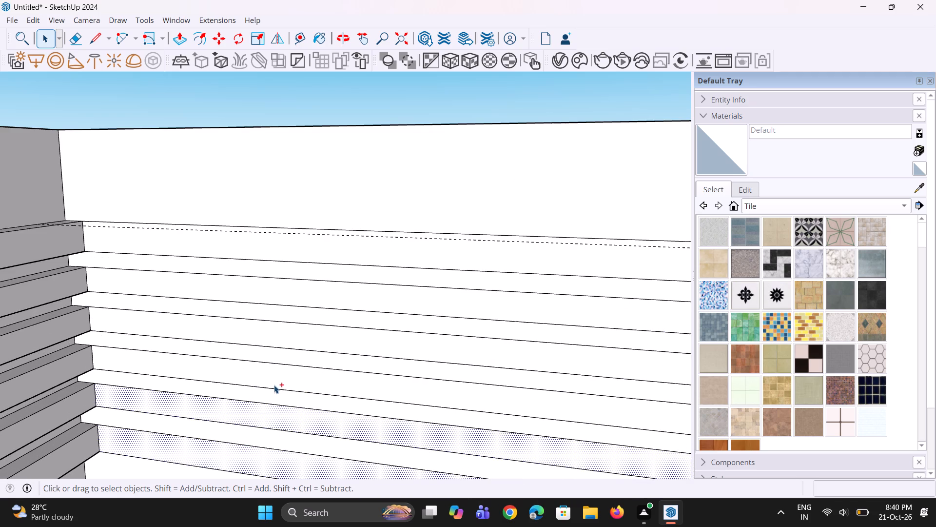
left_click(274, 382, "ctrl")
left_click(282, 333, "ctrl")
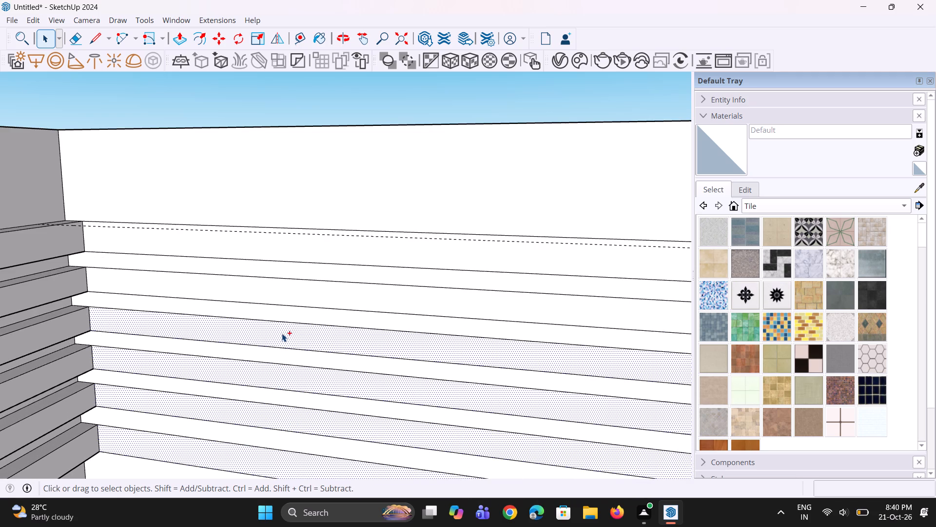
left_click(277, 285, "ctrl")
left_click(298, 253, "ctrl")
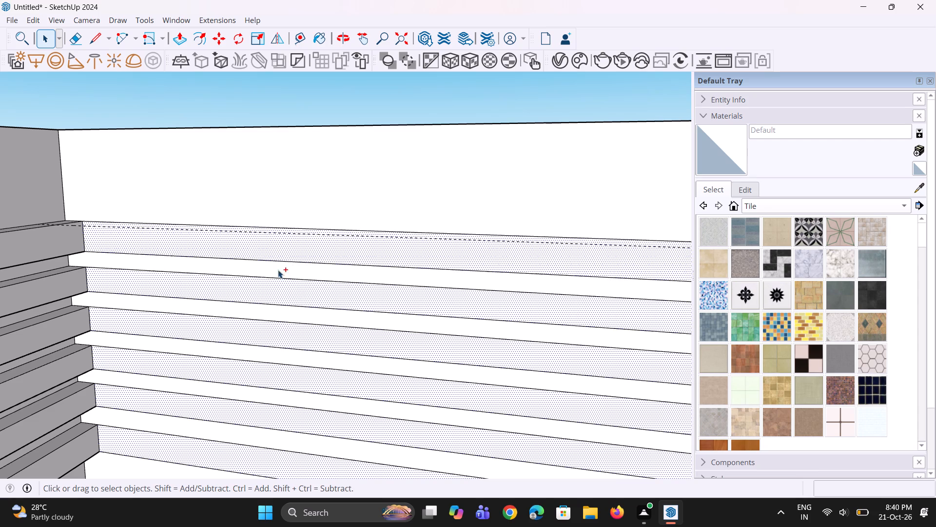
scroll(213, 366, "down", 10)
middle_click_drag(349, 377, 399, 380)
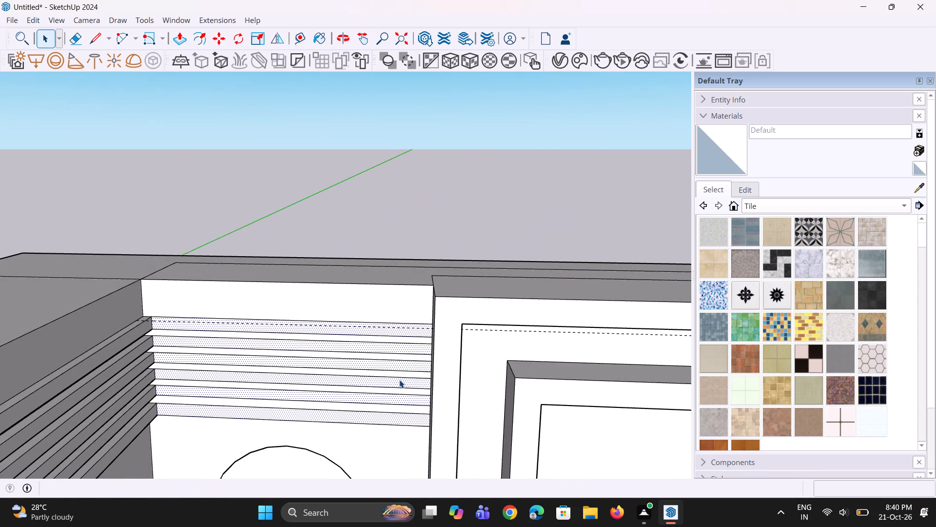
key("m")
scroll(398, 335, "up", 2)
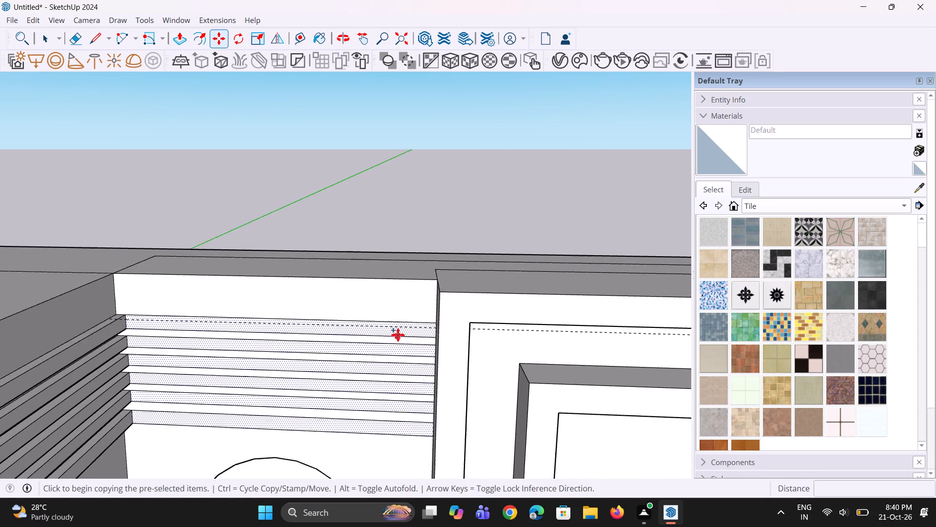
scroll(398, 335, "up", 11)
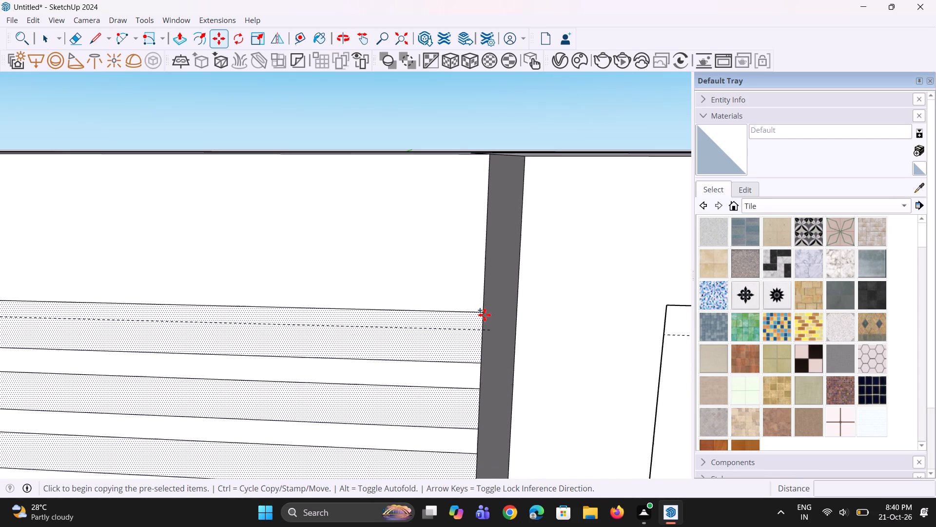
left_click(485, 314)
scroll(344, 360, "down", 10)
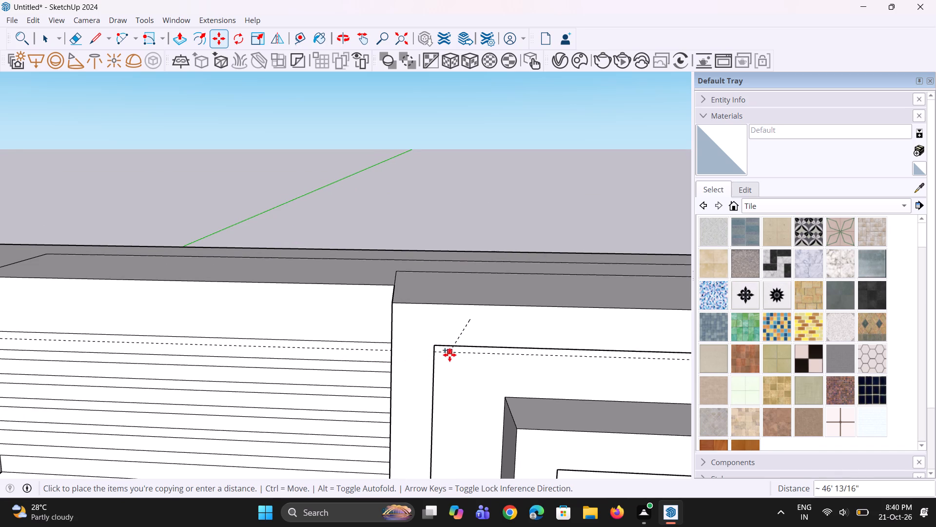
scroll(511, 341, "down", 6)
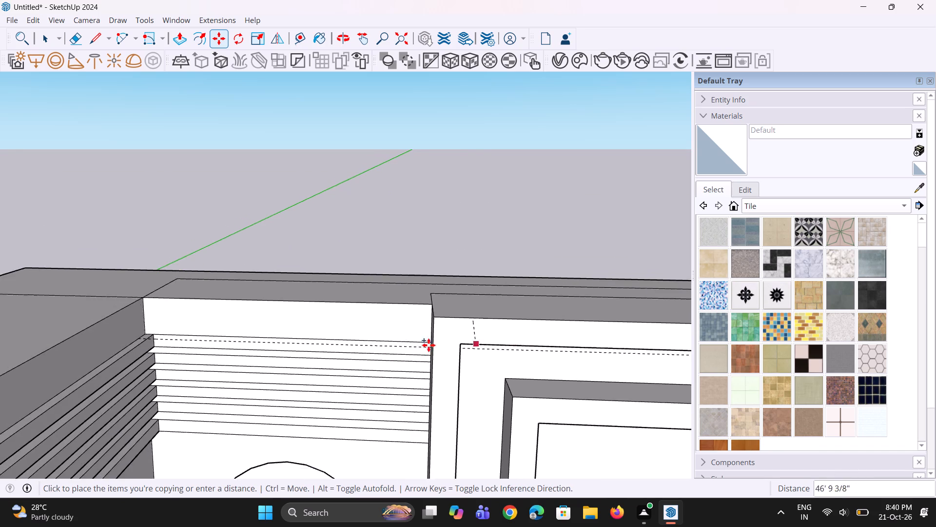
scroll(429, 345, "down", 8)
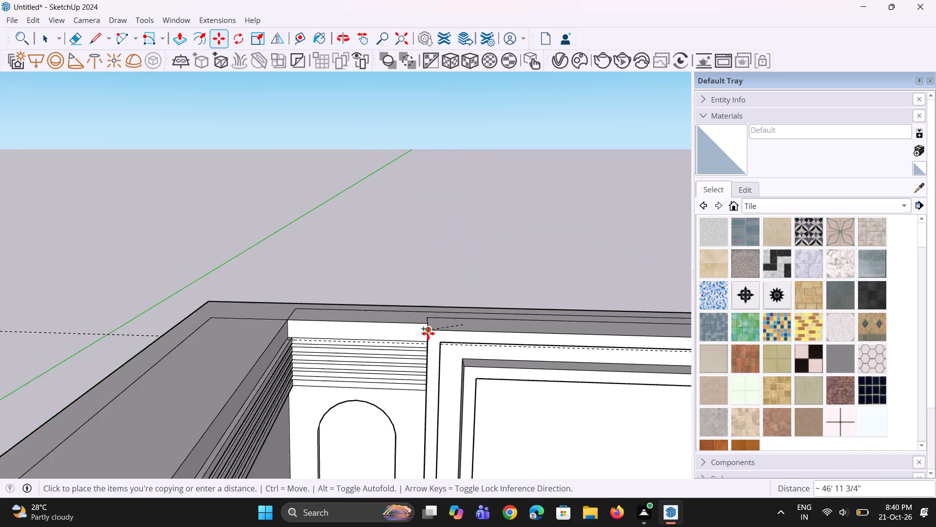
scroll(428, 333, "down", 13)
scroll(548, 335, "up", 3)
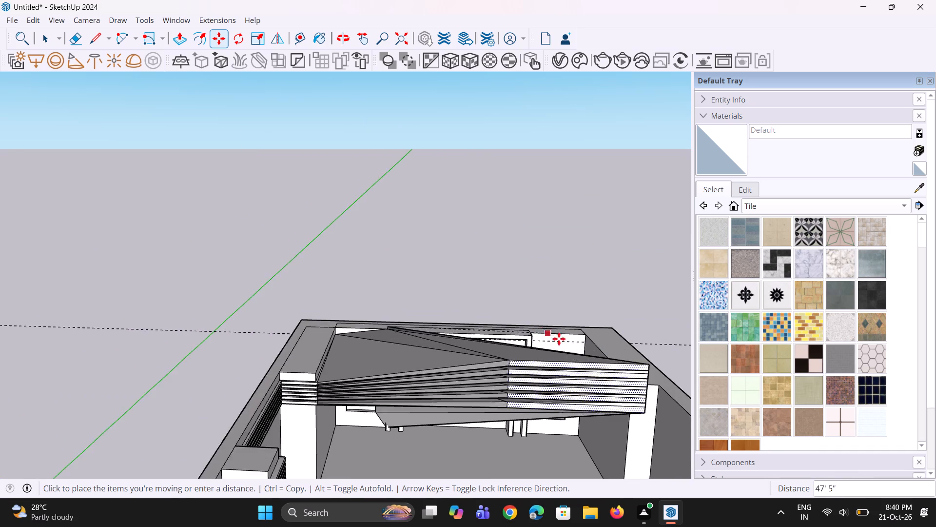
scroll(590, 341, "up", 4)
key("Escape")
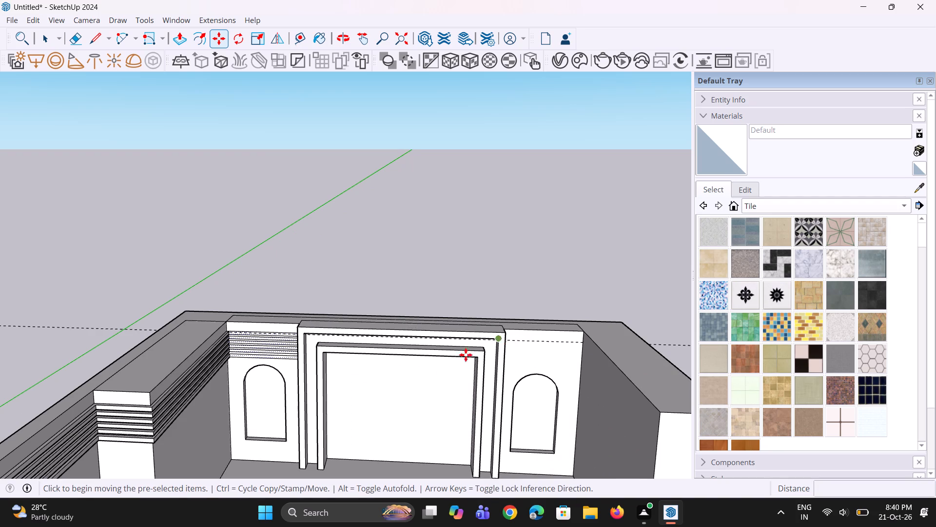
Copy the selected strip faces 22' along the back wall, onto the bay above the right arched recess.
scroll(303, 363, "up", 3)
key("space")
scroll(254, 326, "up", 6)
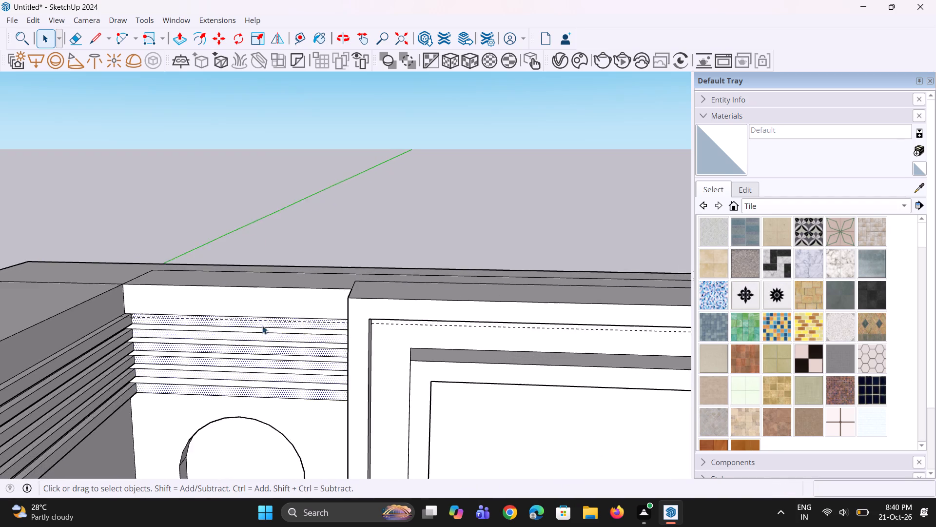
scroll(262, 325, "up", 8)
key("m")
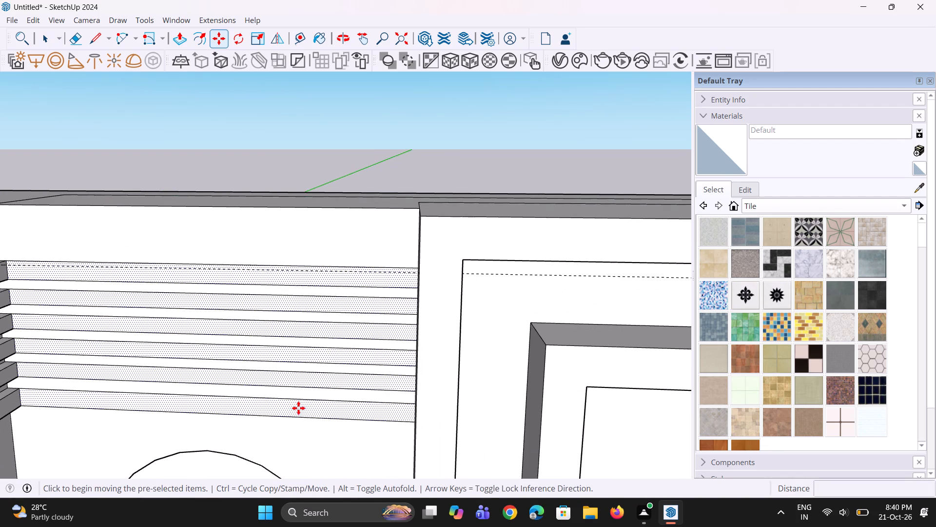
scroll(341, 318, "up", 1)
middle_click_drag(348, 321, 416, 305)
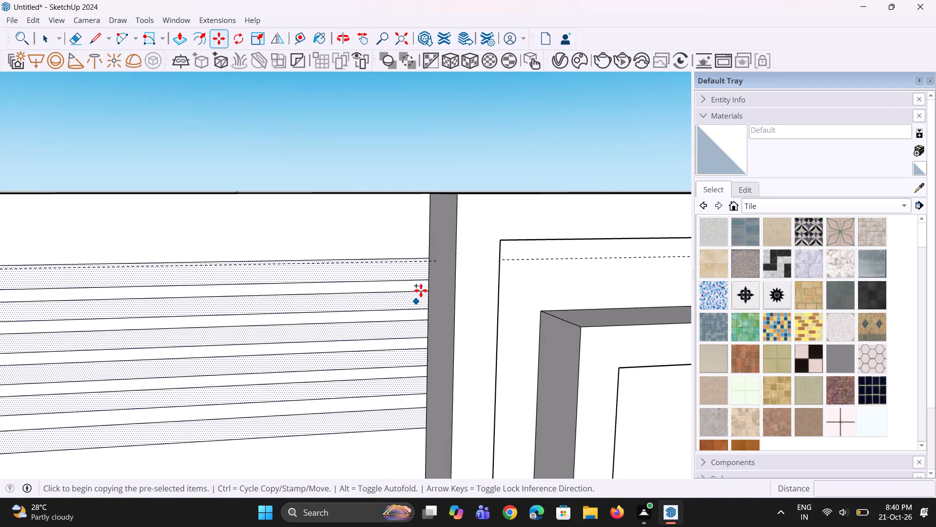
left_click(424, 256)
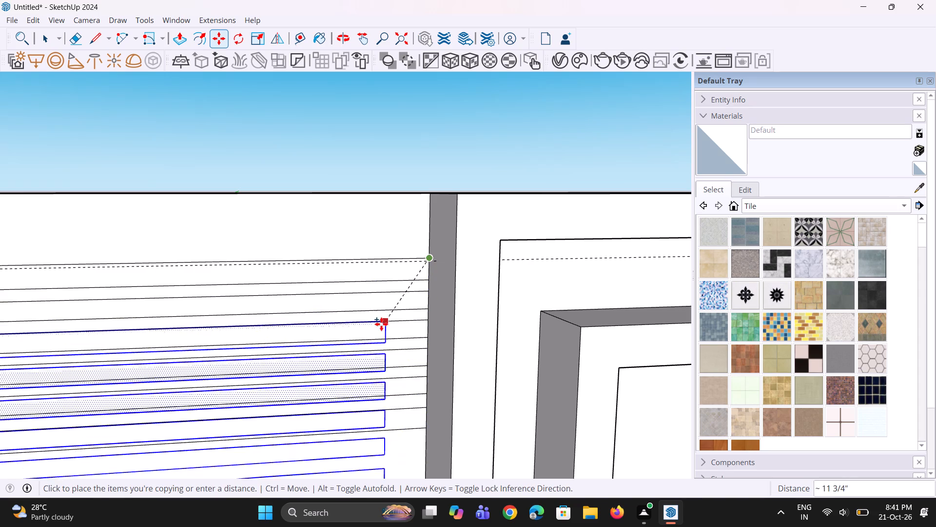
scroll(368, 318, "down", 20)
scroll(368, 318, "down", 2)
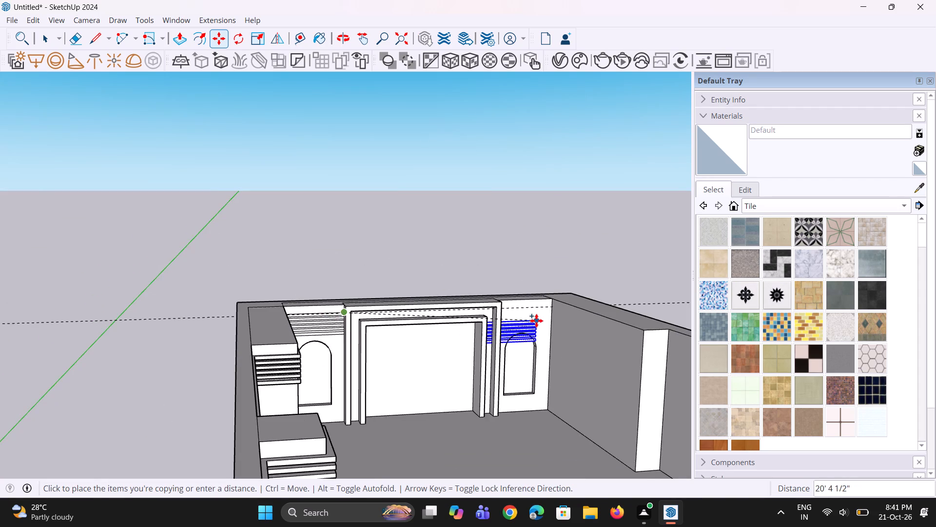
scroll(536, 321, "up", 9)
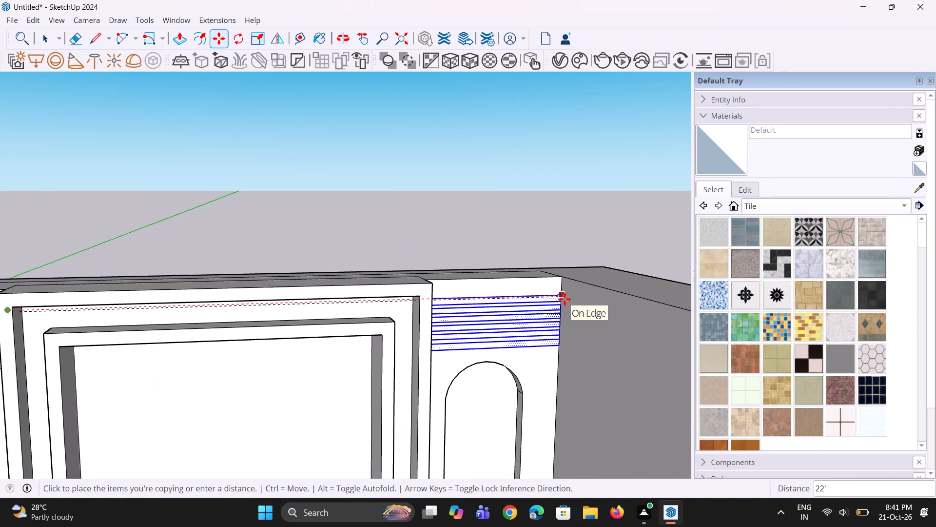
left_click(565, 299)
key("space")
key("space")
left_click(522, 216)
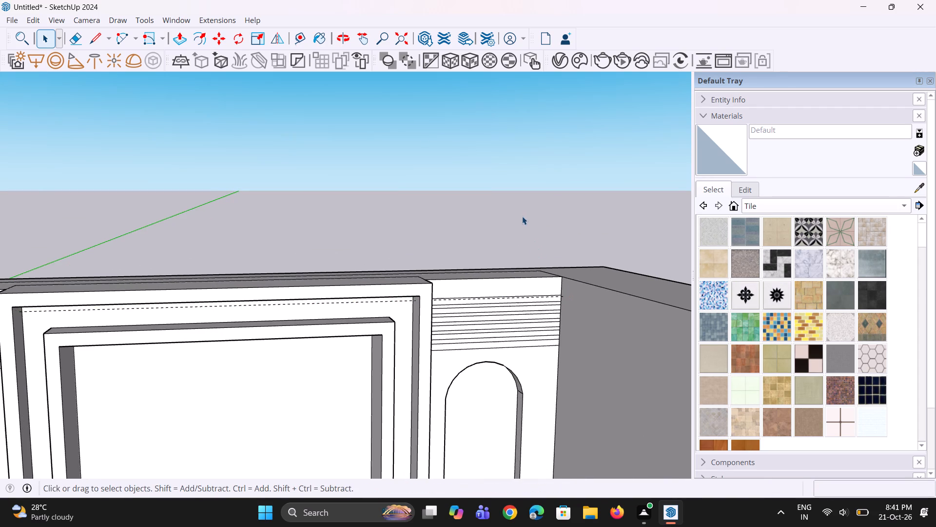
Move the top copied strip's left end edge across to the side of the central frame.
middle_click_drag(451, 341, 376, 338)
scroll(376, 338, "down", 4)
scroll(288, 304, "up", 2)
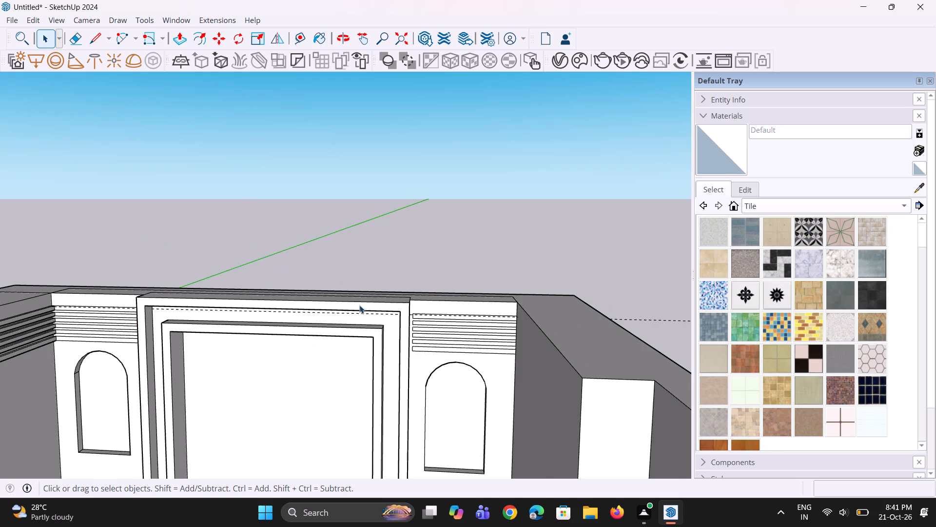
scroll(359, 305, "up", 1)
scroll(506, 329, "up", 3)
scroll(489, 332, "down", 4)
middle_click_drag(477, 337, 466, 331)
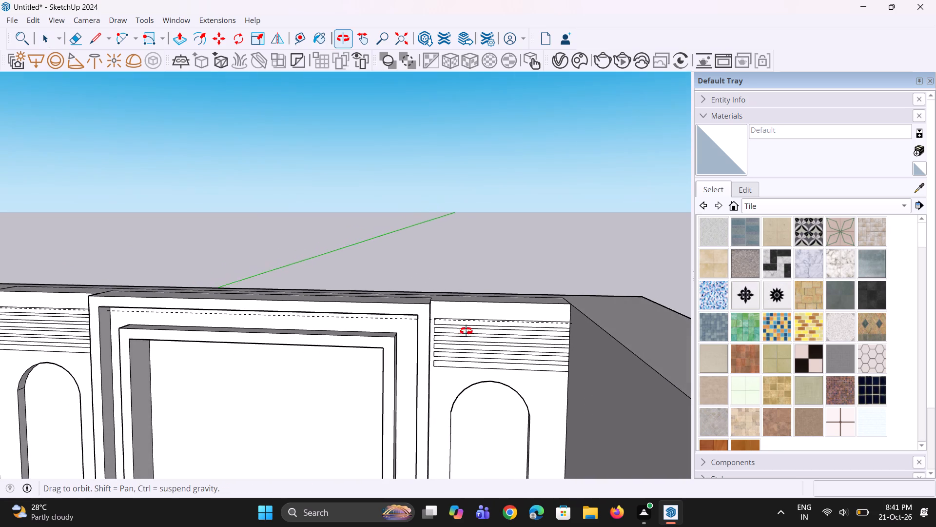
middle_click_drag(466, 331, 466, 331)
scroll(448, 313, "up", 10)
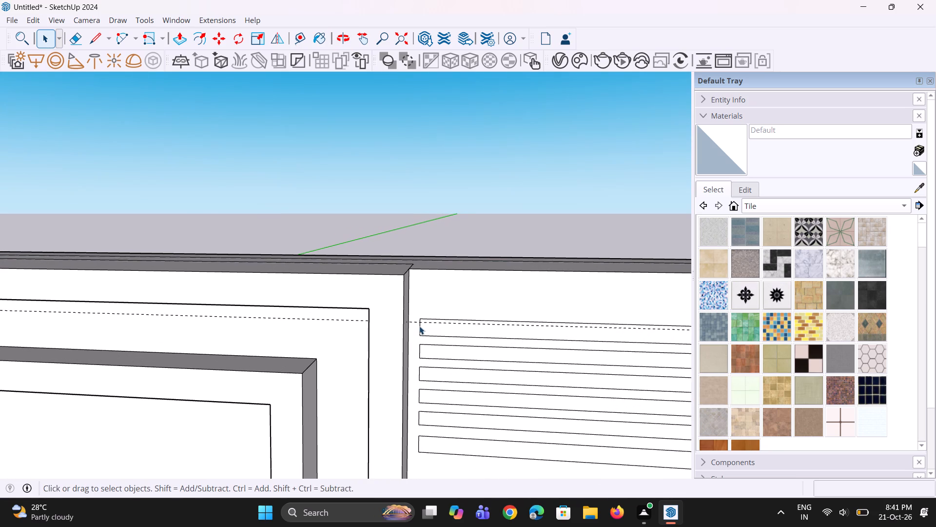
left_click(419, 326)
scroll(422, 333, "up", 3)
key("m")
left_click(420, 335)
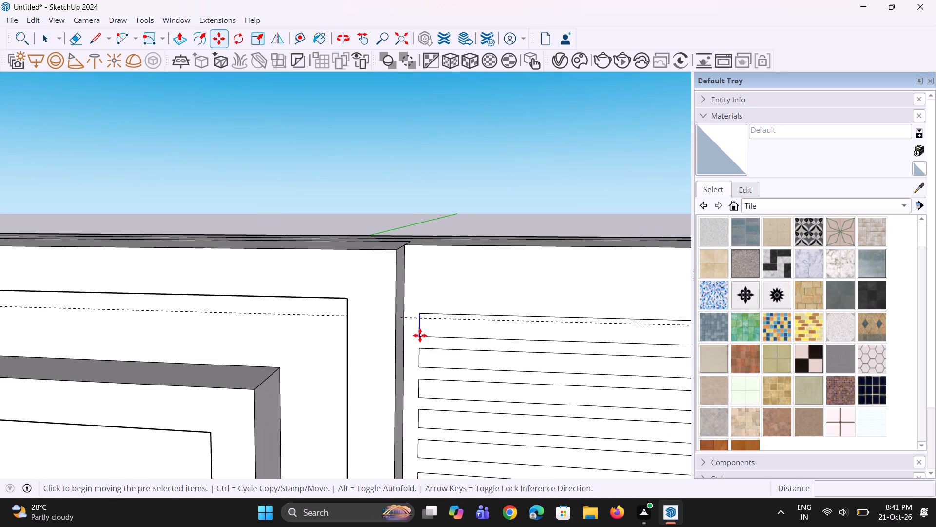
left_click(406, 336)
key("space")
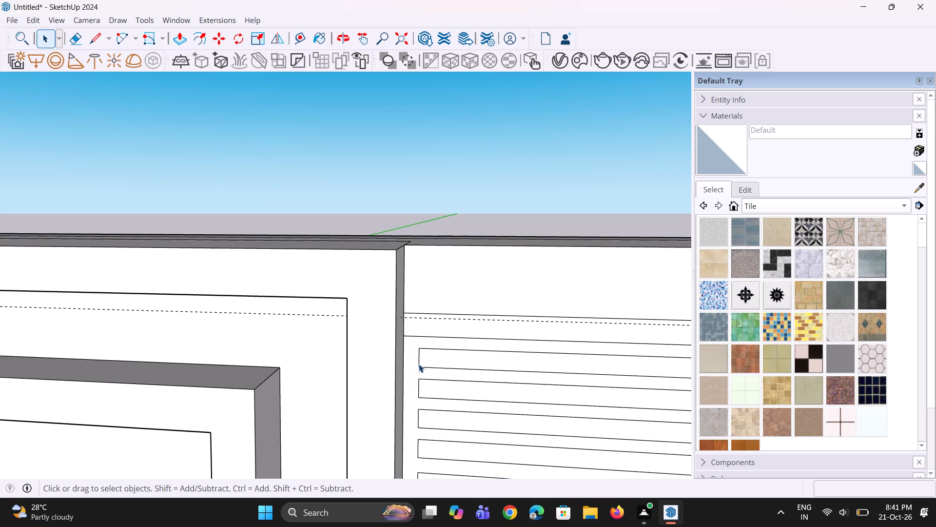
Move the second copied strip's left end edge across to the side of the central frame.
left_click(418, 364)
scroll(421, 366, "up", 3)
key("m")
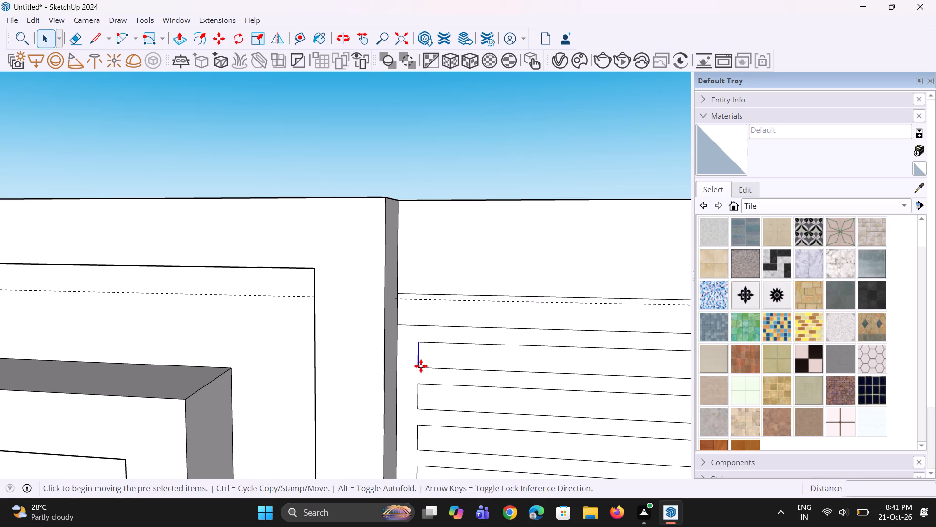
left_click(416, 365)
left_click(396, 363)
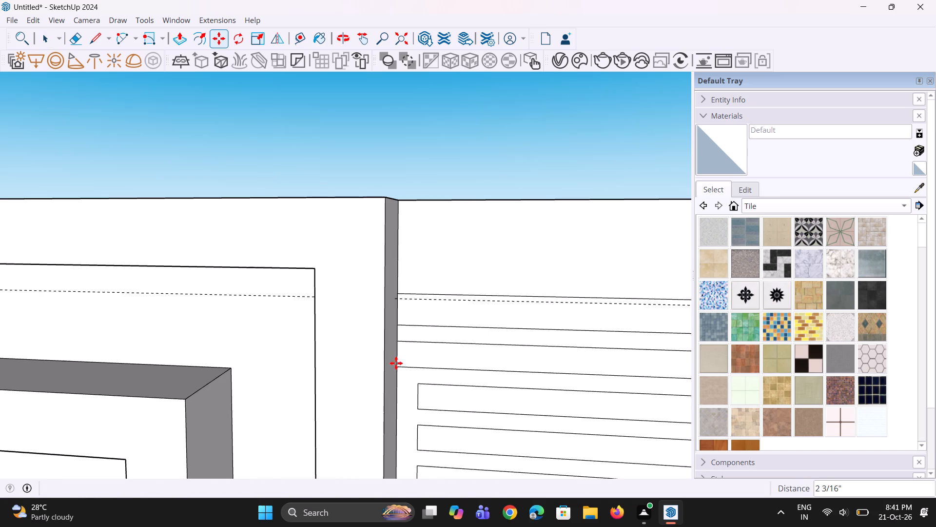
key("space")
Move the third copied strip's left end edge across to the side of the central frame.
left_click(416, 396)
scroll(414, 352, "down", 4)
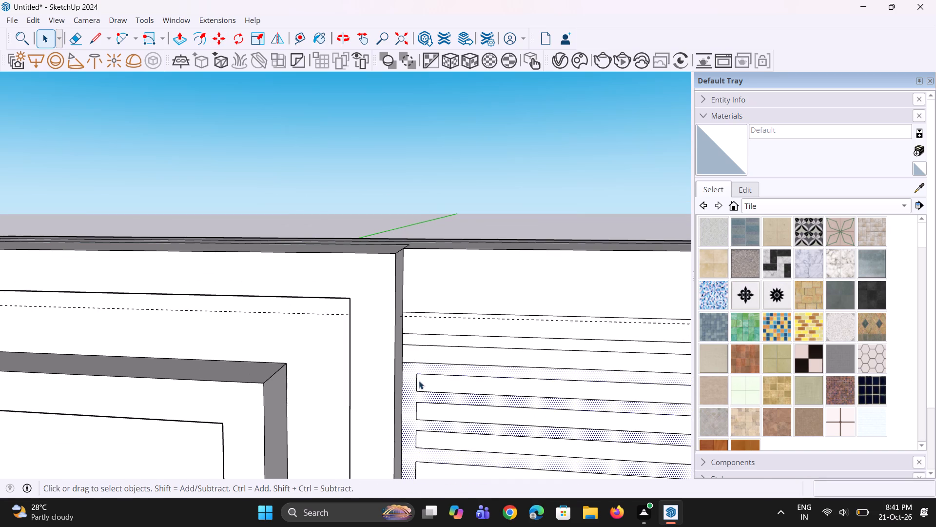
left_click(417, 382)
scroll(419, 398, "up", 3)
key("m")
scroll(413, 394, "up", 4)
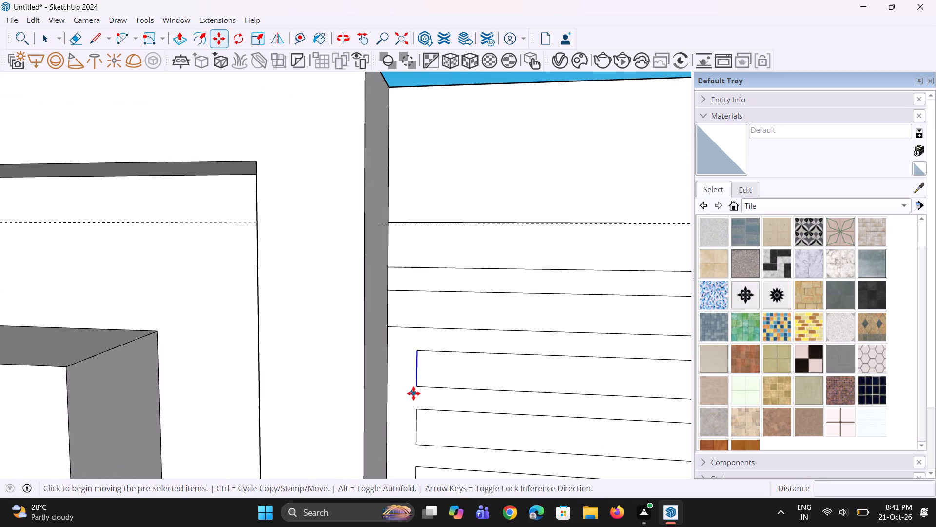
left_click(413, 386)
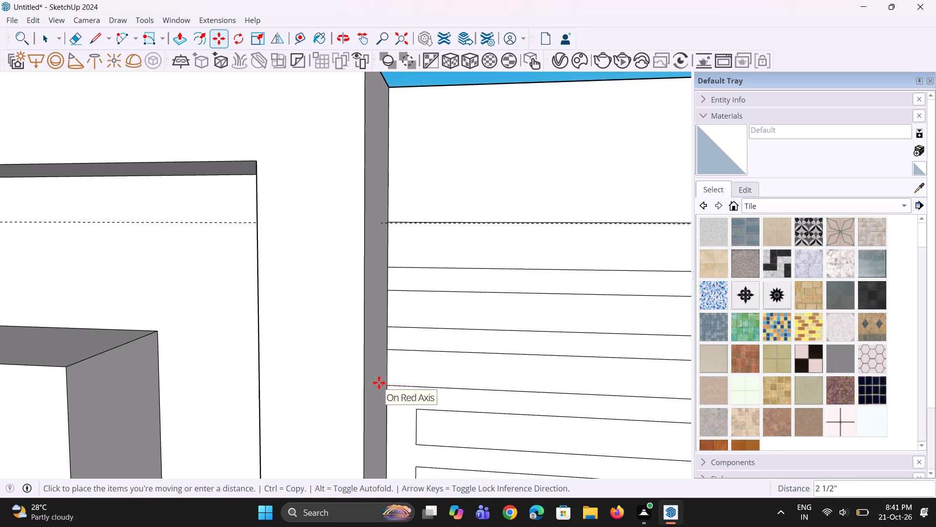
left_click(379, 383)
scroll(417, 339, "down", 5)
key("space")
key("space")
key("space")
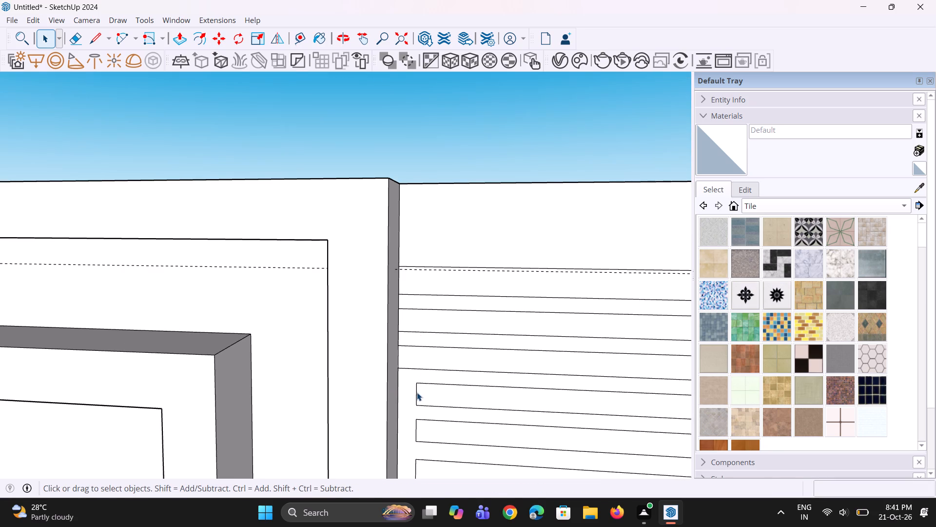
Move the fourth copied strip's left end edge across to the side of the central frame.
left_click(417, 392)
scroll(418, 361, "down", 5)
scroll(418, 431, "up", 8)
key("m")
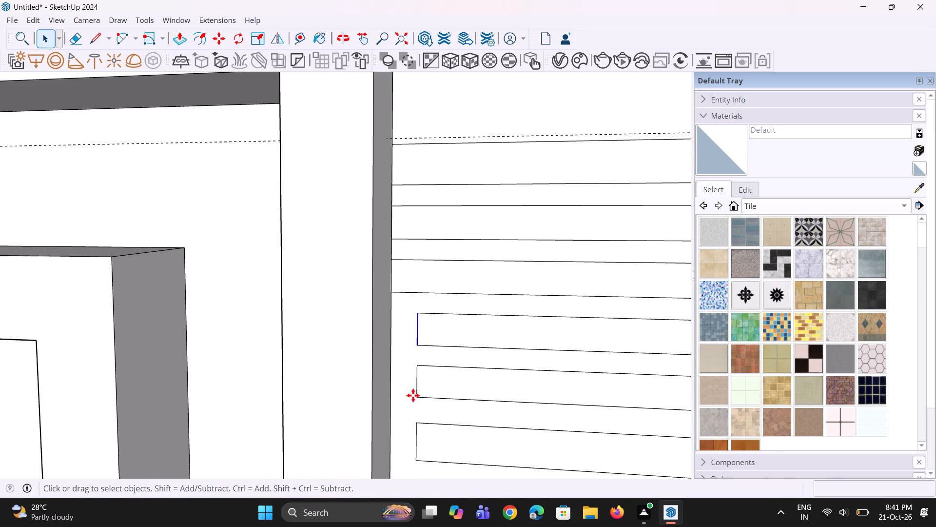
scroll(418, 372, "up", 2)
left_click(417, 343)
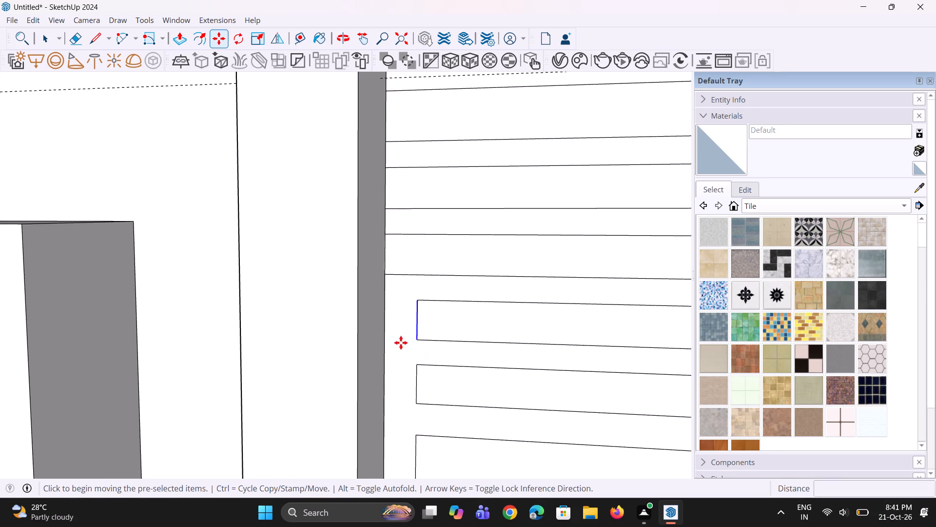
left_click(386, 343)
scroll(388, 328, "down", 5)
key("space")
key("space")
Move the fifth copied strip's left end edge across to the side of the central frame.
left_click(406, 364)
scroll(403, 380, "up", 2)
key("m")
scroll(403, 380, "up", 2)
left_click(405, 376)
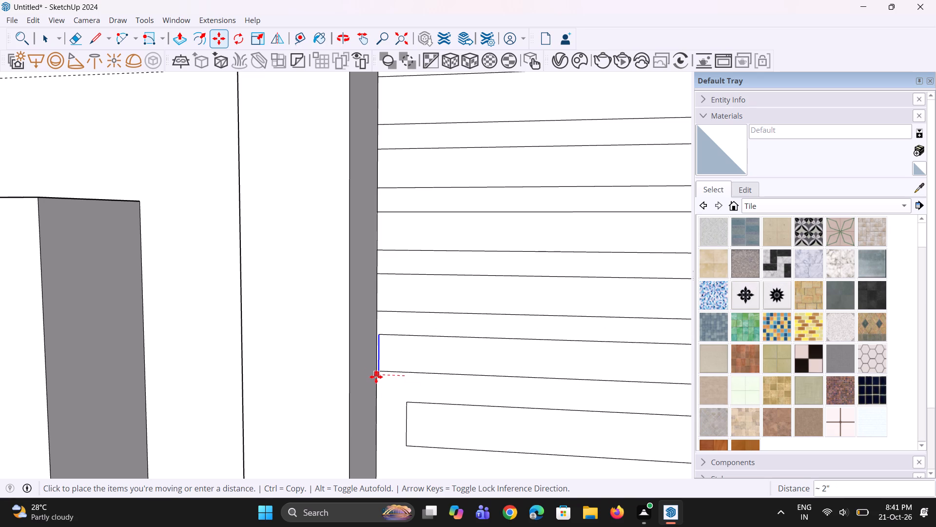
key("Escape")
scroll(396, 366, "up", 3)
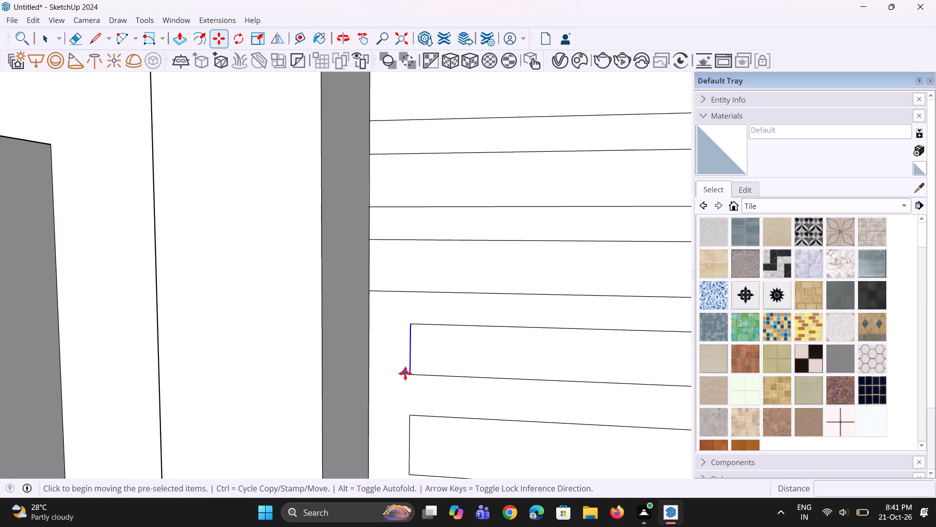
left_click(410, 375)
left_click(364, 370)
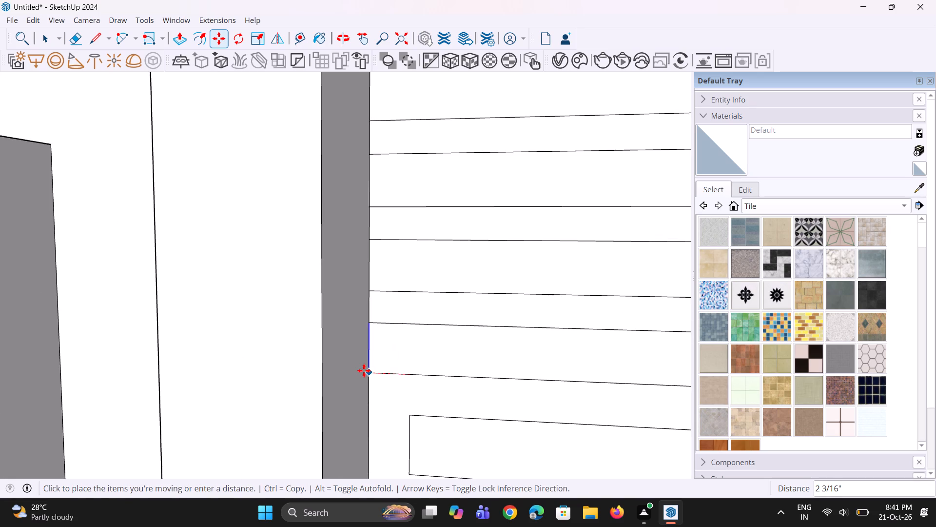
scroll(388, 361, "down", 5)
key("space")
key("space")
Move the sixth, lowest copied strip's left end edge across to the side of the central frame.
left_click(402, 414)
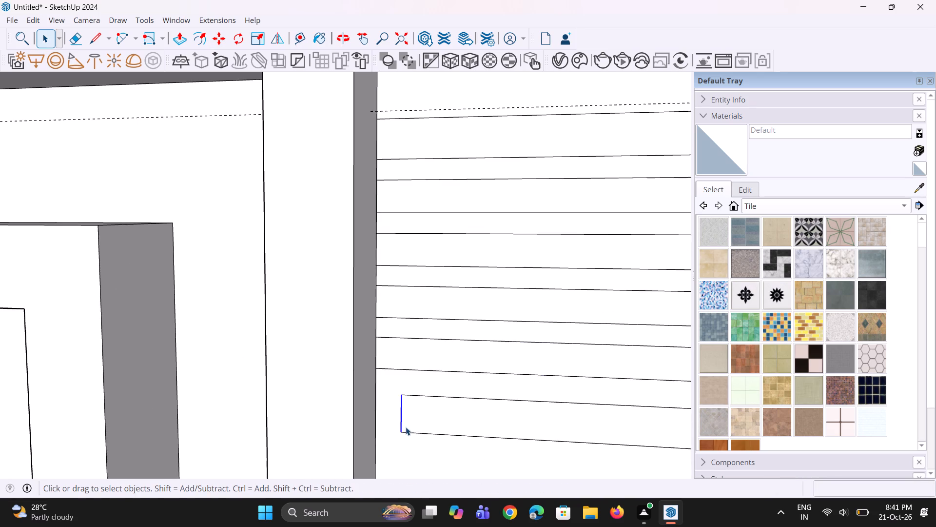
scroll(400, 449, "up", 7)
key("m")
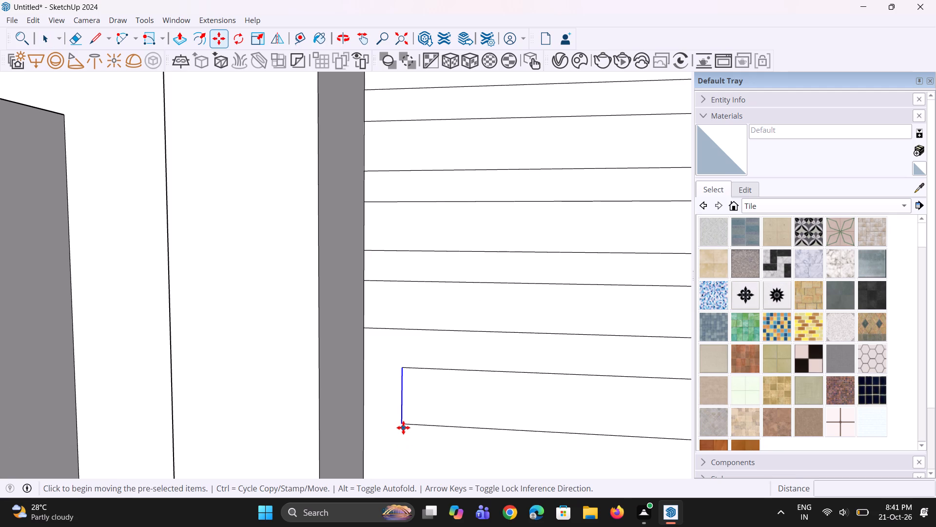
left_click(400, 420)
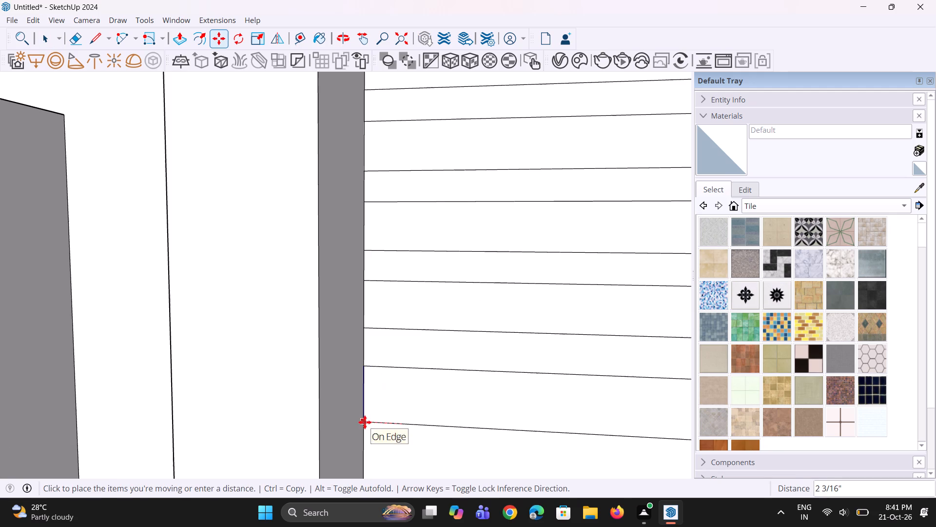
left_click(365, 422)
Pull all six strip faces above the left arched recess out 4" from the back wall, from top to bottom.
scroll(385, 421, "down", 18)
middle_click_drag(425, 416, 465, 399)
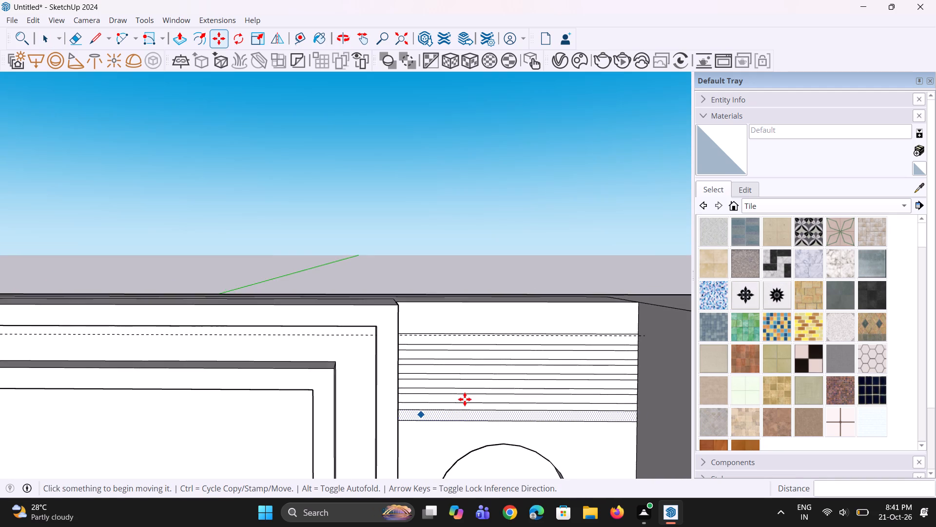
scroll(465, 399, "down", 11)
scroll(92, 342, "up", 4)
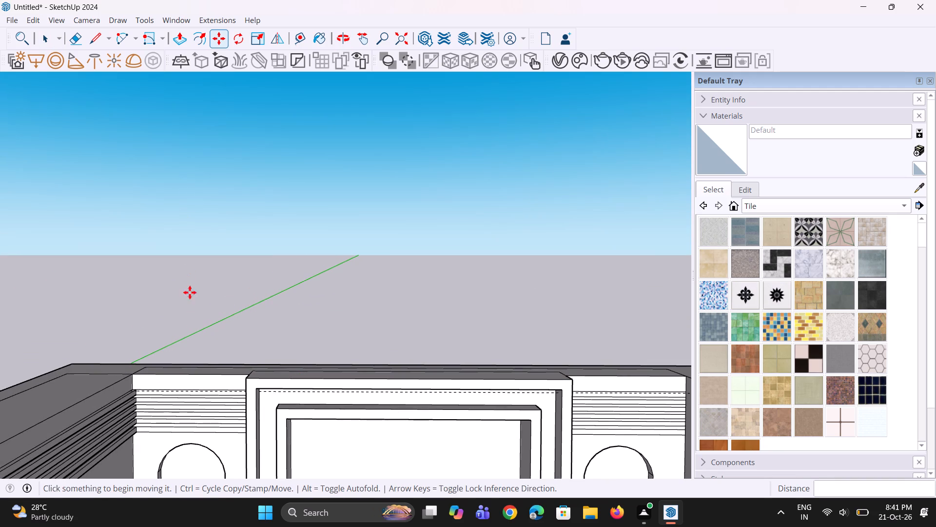
scroll(203, 320, "down", 5)
middle_click_drag(251, 400, 191, 436)
scroll(222, 363, "up", 7)
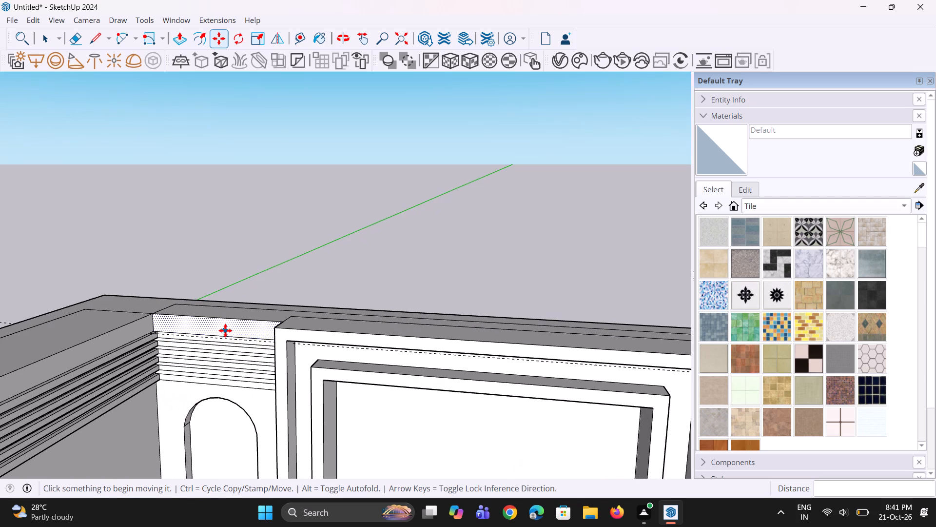
scroll(226, 328, "up", 1)
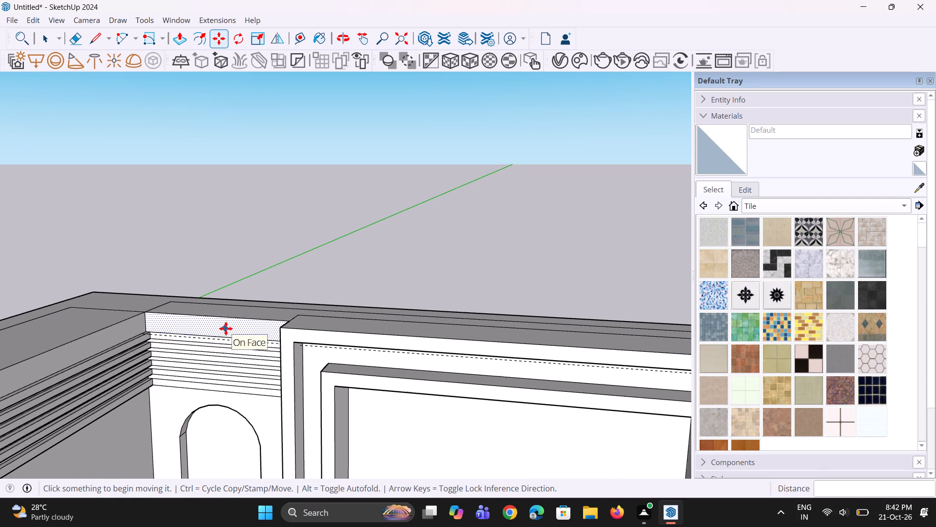
key("p")
middle_click_drag(226, 328, 204, 342)
scroll(205, 338, "up", 4)
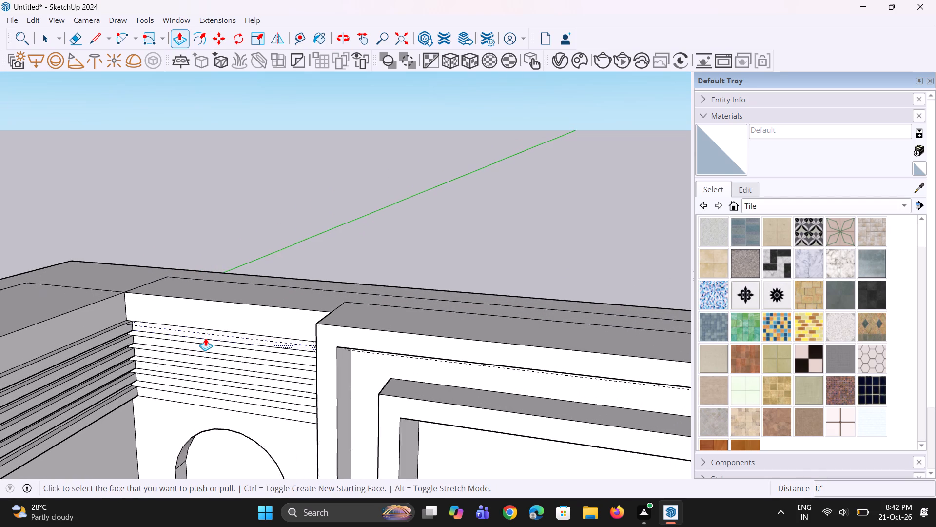
scroll(205, 338, "up", 1)
left_click(142, 329)
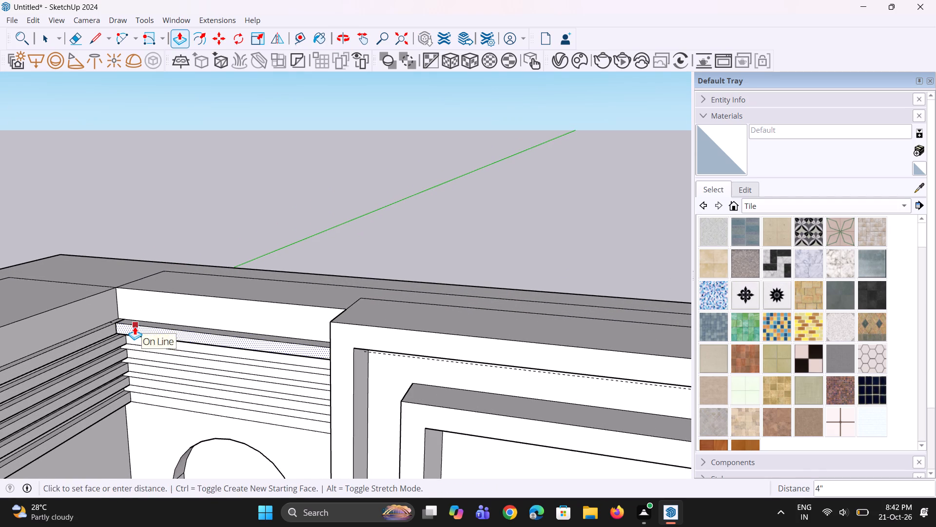
left_click(135, 326)
double_click(149, 345)
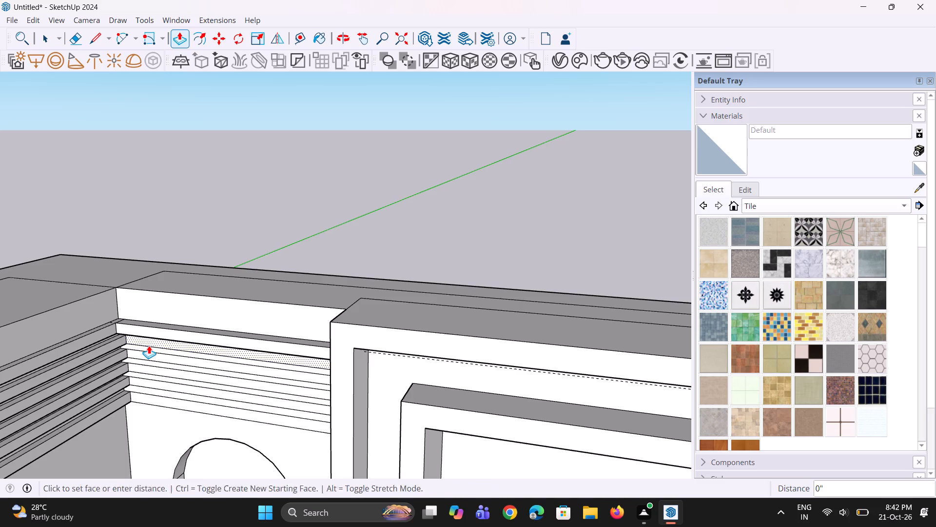
double_click(149, 358)
double_click(149, 370)
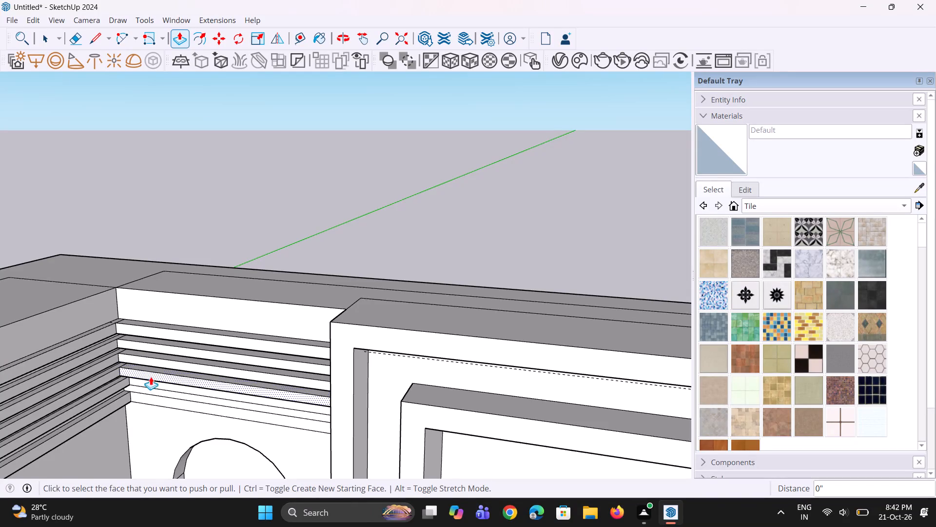
double_click(153, 387)
double_click(154, 400)
Examine the raised strips above the left arched recess and the corner where they meet the side-wall strips.
scroll(158, 355, "down", 4)
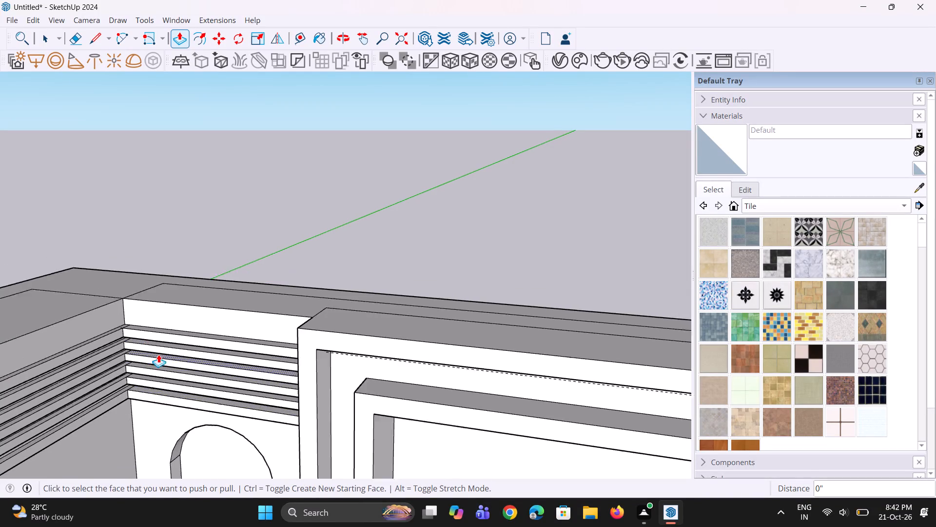
scroll(158, 354, "down", 1)
scroll(155, 349, "up", 1)
middle_click_drag(159, 342, 186, 285)
scroll(107, 328, "up", 8)
middle_click_drag(136, 377, 151, 397)
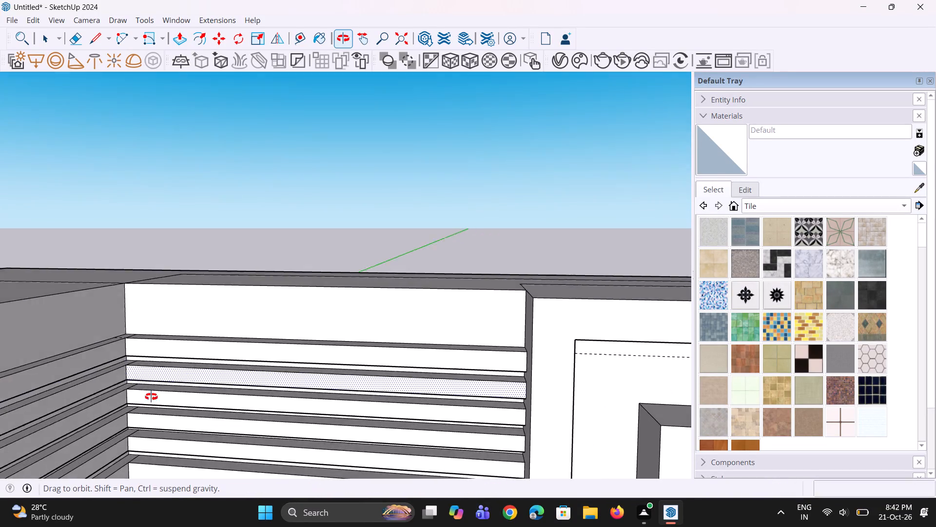
middle_click_drag(151, 397, 177, 401)
scroll(162, 365, "down", 11)
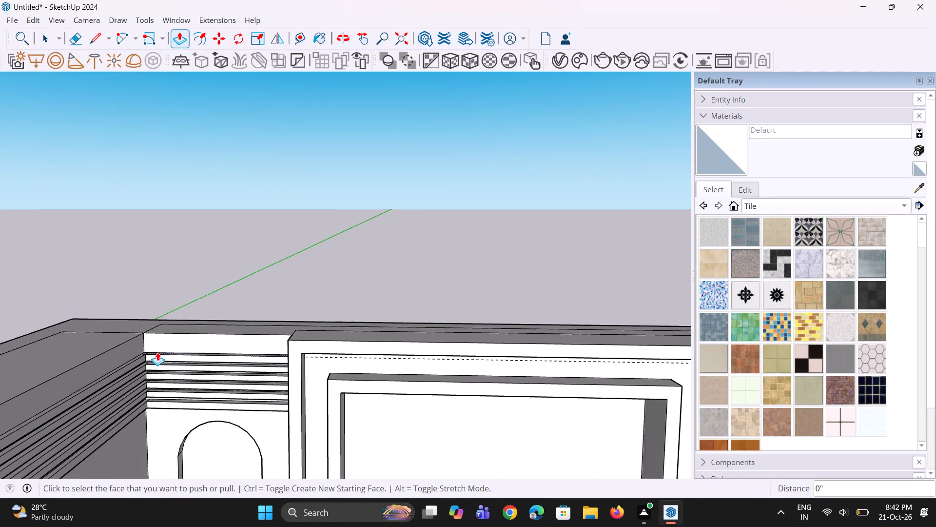
Pull all six strip faces above the right arched recess out by the same 4", from top to bottom.
scroll(157, 352, "down", 5)
scroll(555, 379, "up", 7)
double_click(549, 348)
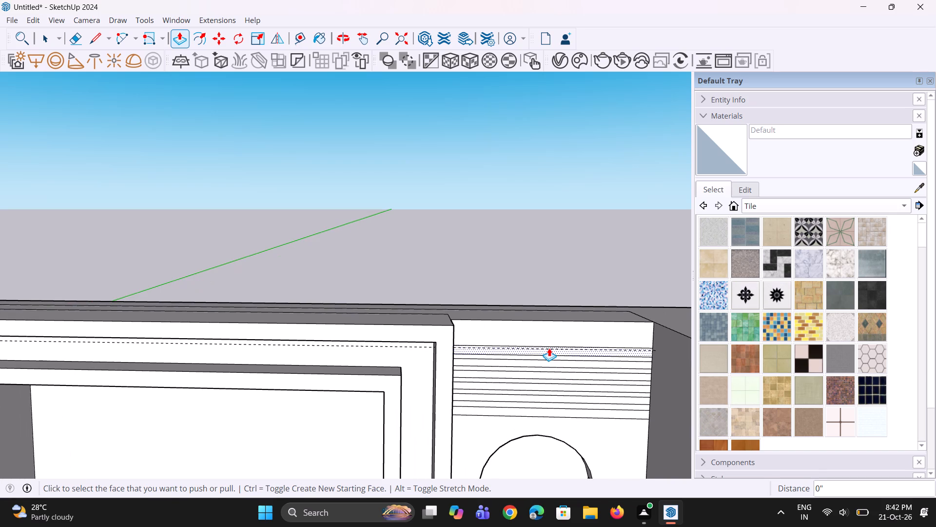
double_click(524, 364)
scroll(494, 386, "up", 6)
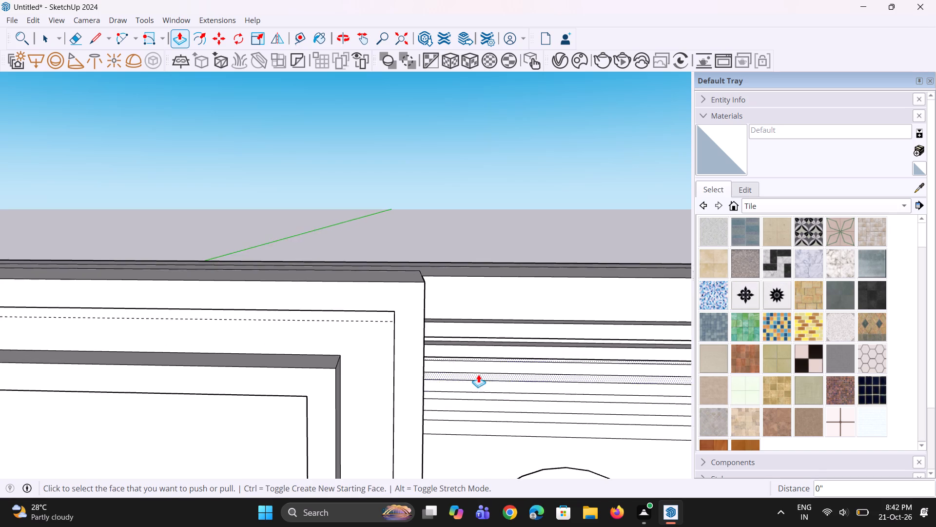
scroll(478, 374, "up", 3)
double_click(469, 362)
double_click(454, 394)
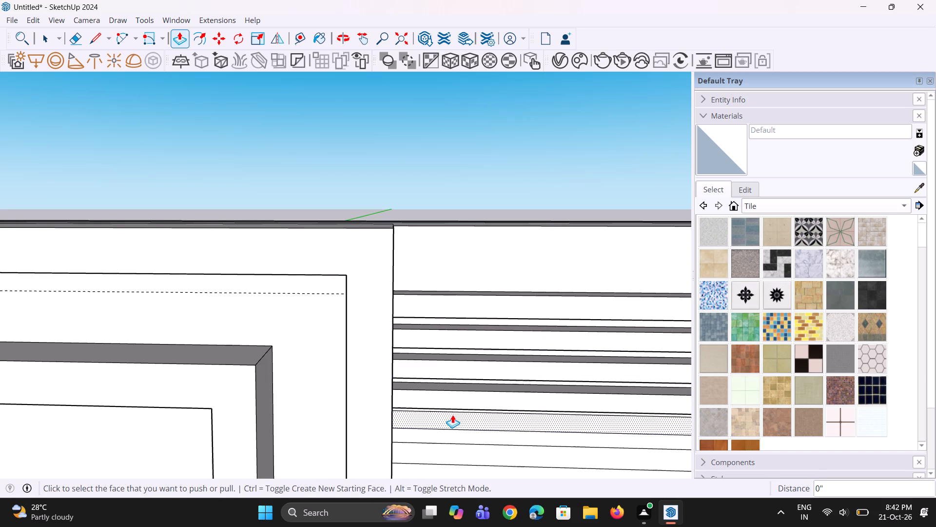
double_click(452, 415)
double_click(450, 449)
Examine the raised strips across both back-wall bays and the corner with the right side wall.
scroll(422, 369, "down", 10)
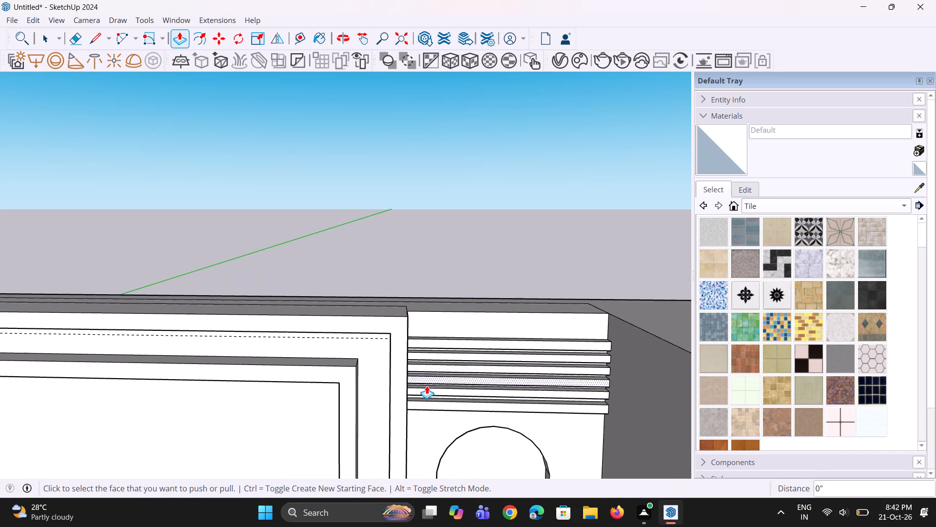
middle_click_drag(429, 386, 423, 320)
scroll(656, 341, "up", 3)
scroll(485, 320, "down", 11)
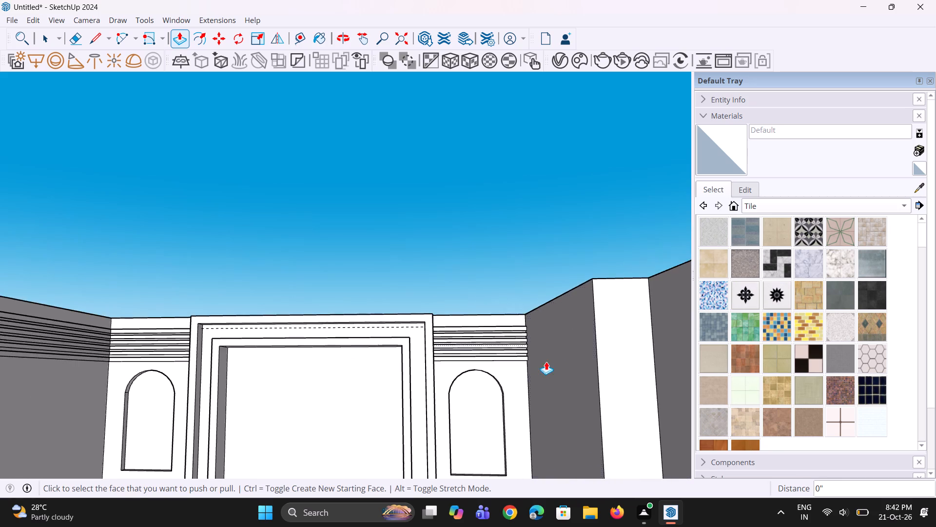
middle_click_drag(553, 367, 621, 431)
scroll(606, 390, "down", 1)
scroll(582, 337, "up", 10)
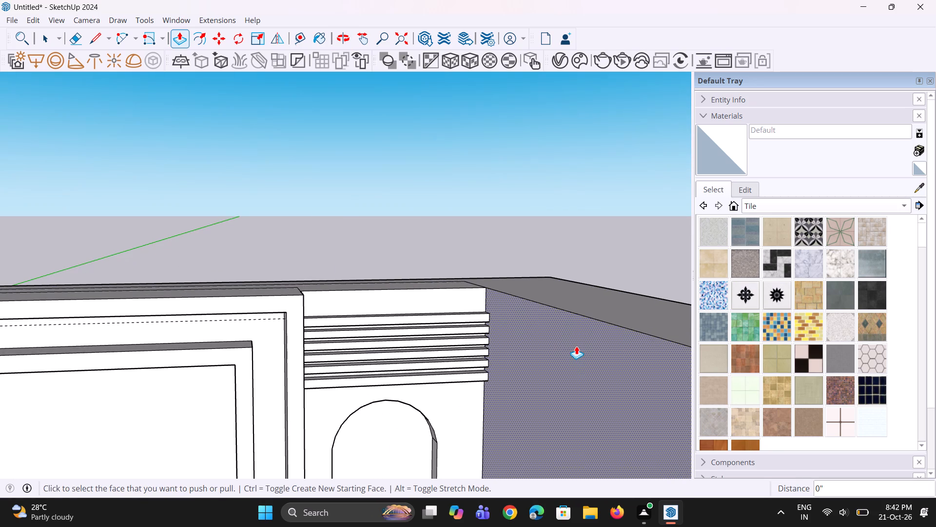
key("Escape")
Copy the end edges of all six raised strips above the right arched recess about 3 1/2" inward along the strip faces.
scroll(513, 312, "up", 3)
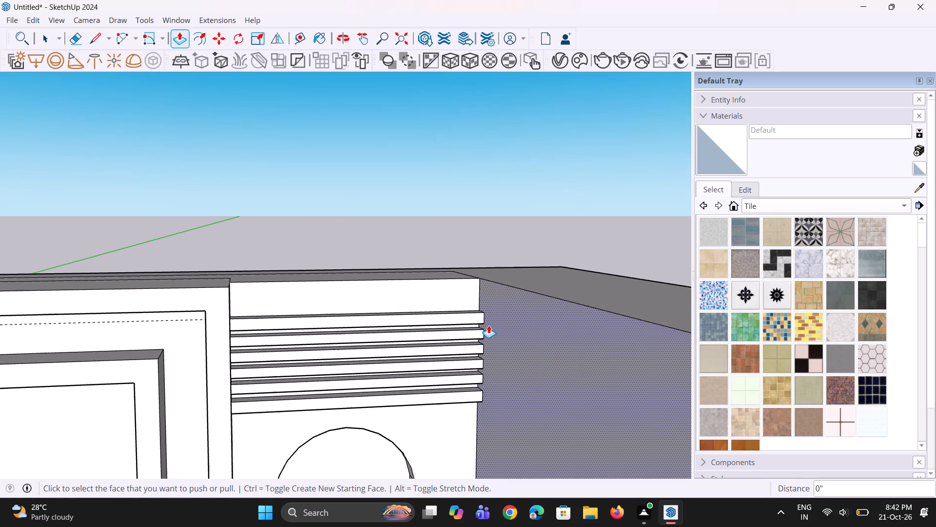
key("space")
key("space")
left_click(485, 319)
scroll(487, 348, "up", 7)
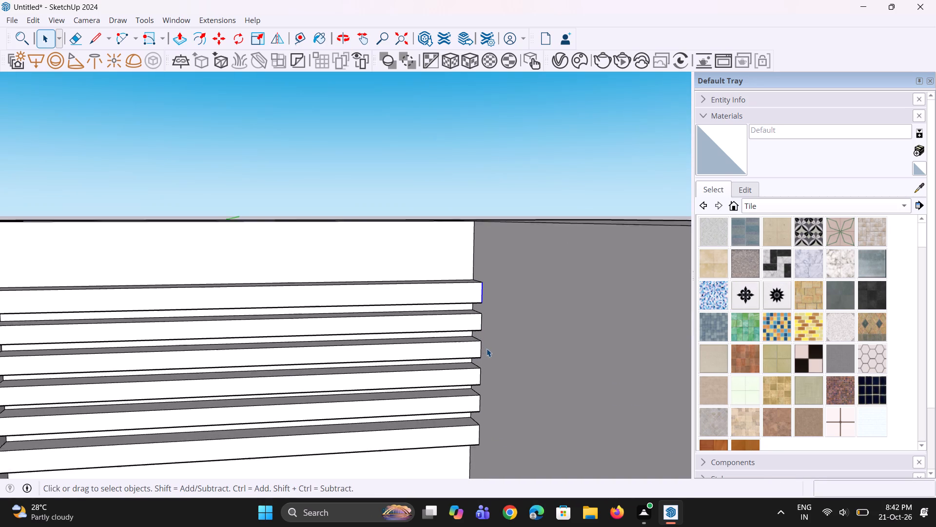
left_click(481, 324, "ctrl")
scroll(489, 361, "up", 3, "ctrl")
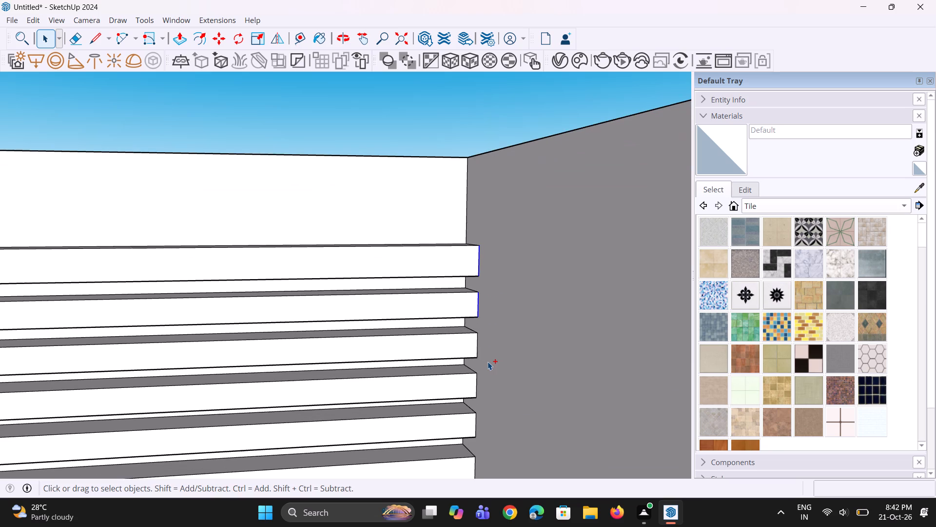
left_click(480, 347, "ctrl")
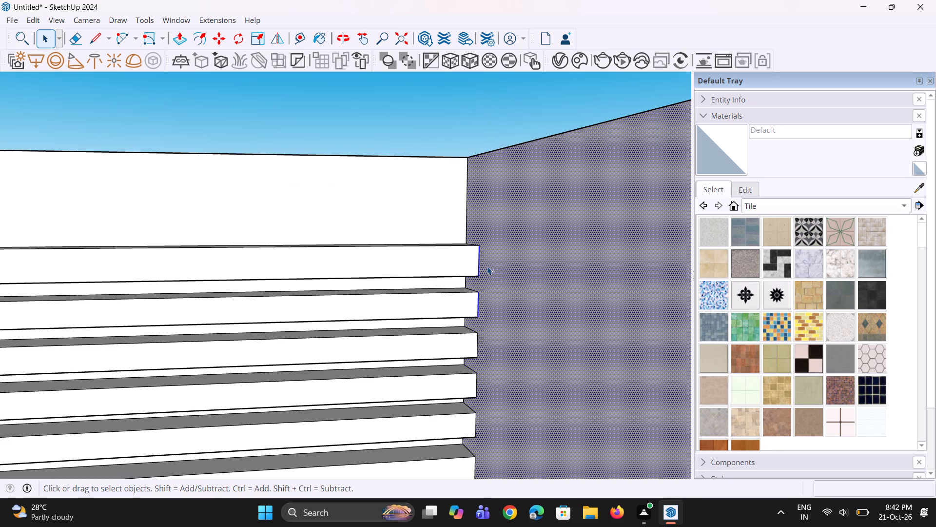
left_click(477, 346)
scroll(479, 328, "up", 6)
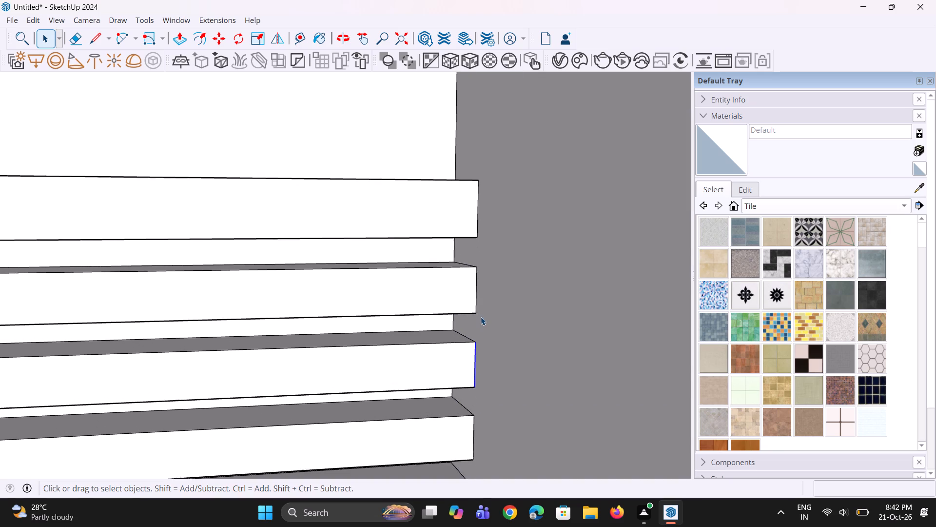
scroll(479, 304, "up", 1, "ctrl")
left_click(476, 300, "ctrl")
scroll(484, 228, "up", 2, "ctrl")
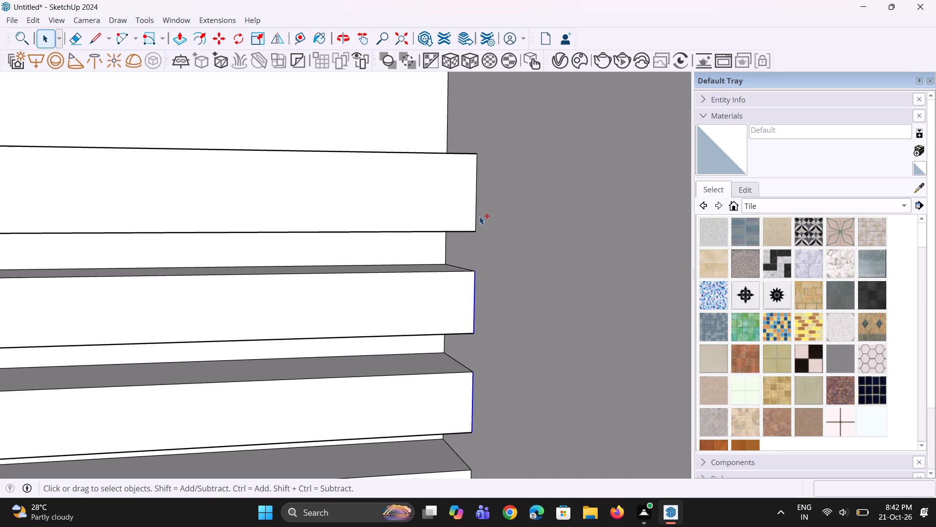
left_click(475, 214, "ctrl")
scroll(459, 203, "down", 10)
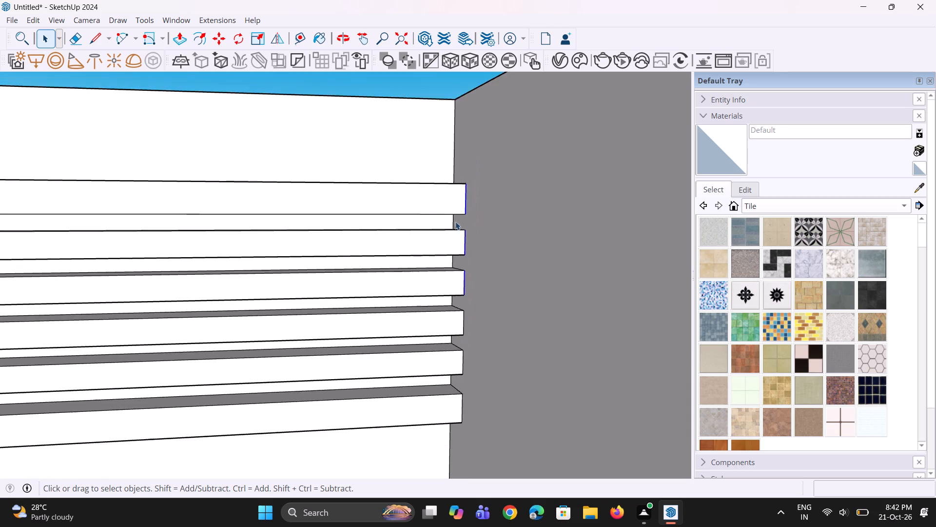
scroll(468, 297, "up", 7)
left_click(463, 342, "ctrl")
scroll(454, 313, "down", 5)
scroll(454, 389, "up", 4)
left_click(461, 377, "ctrl")
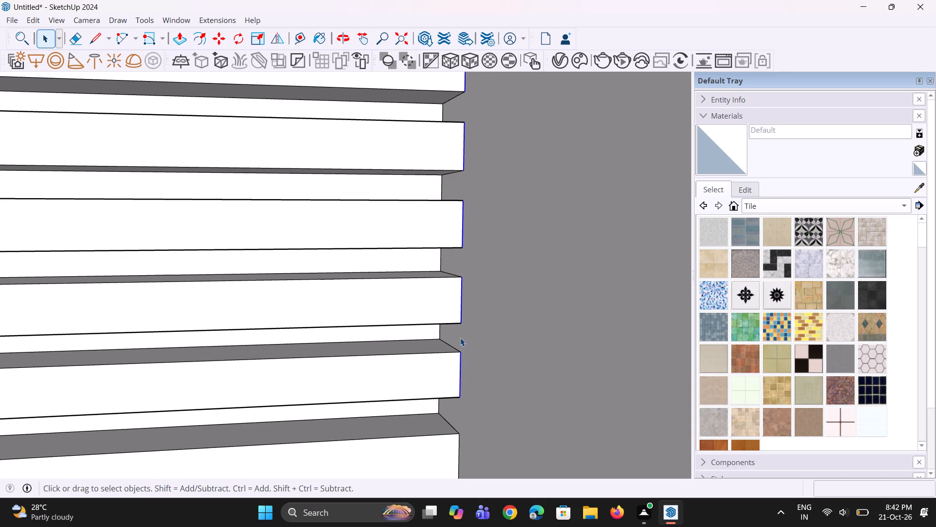
scroll(460, 336, "down", 5)
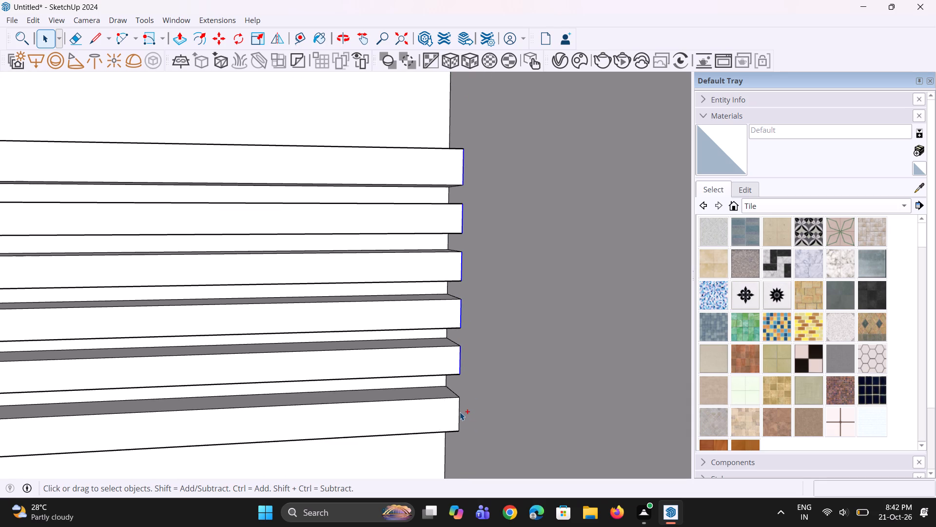
left_click(460, 412, "ctrl")
scroll(462, 380, "down", 5)
scroll(454, 447, "up", 4)
scroll(461, 405, "up", 2)
key("m")
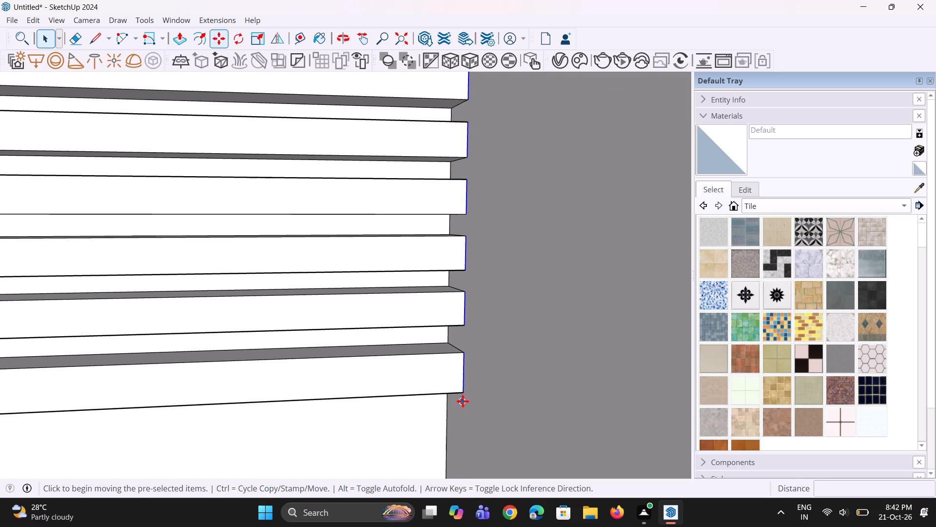
scroll(463, 402, "up", 2)
left_click(463, 391)
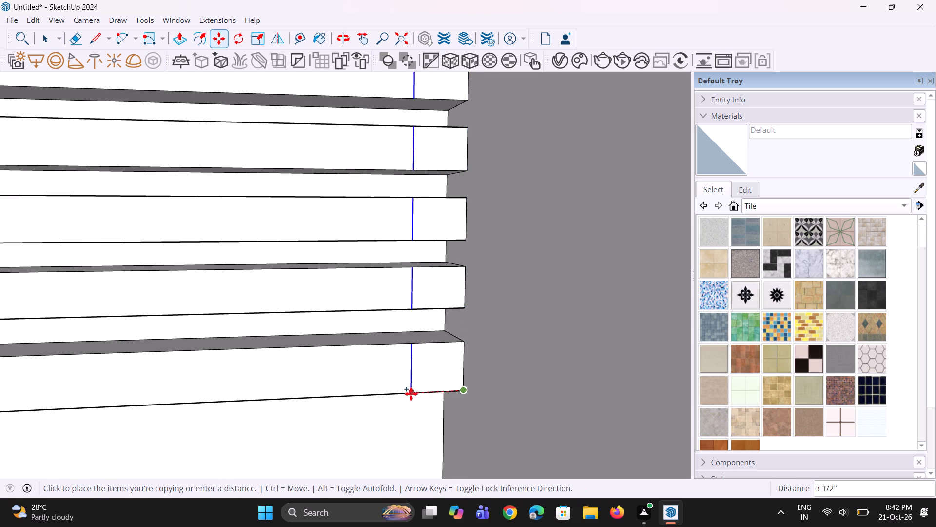
left_click(409, 394)
scroll(409, 396, "down", 12)
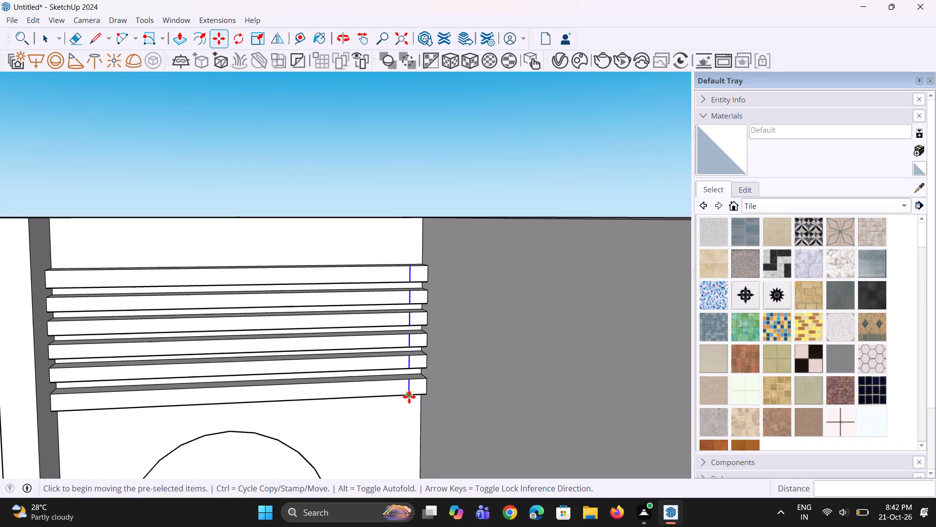
Pull the six small end faces of the strips 15' 2 3/4" along the right side wall to the pillar, from top to bottom.
middle_click_drag(422, 380, 467, 407)
key("p")
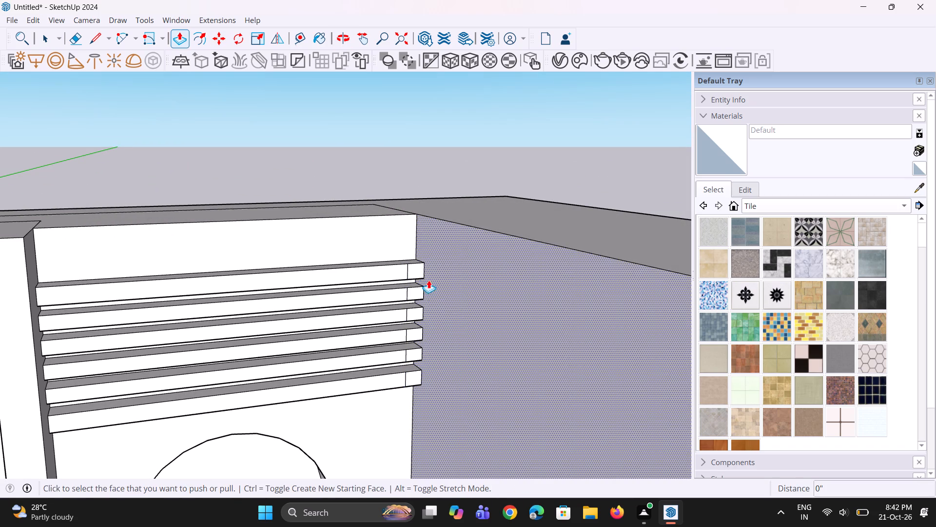
left_click(419, 267)
scroll(446, 318, "down", 10)
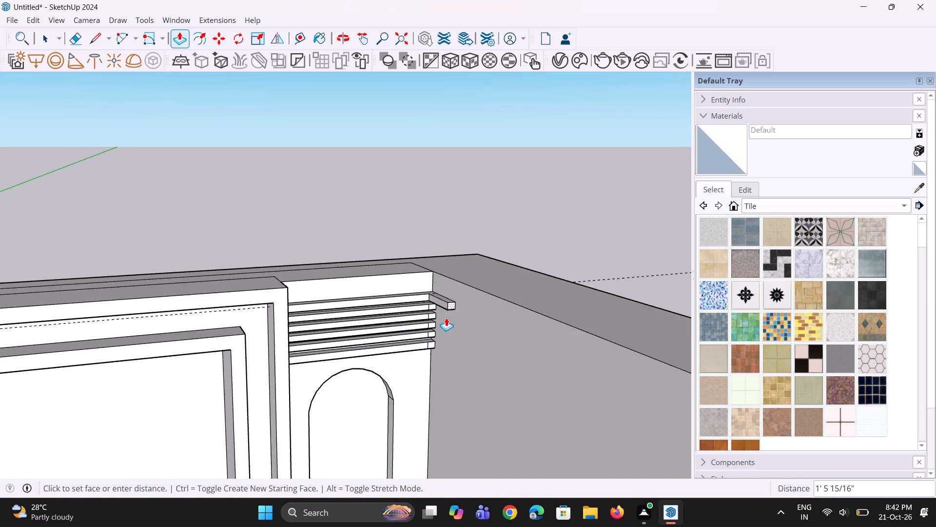
scroll(446, 318, "down", 7)
left_click(571, 369)
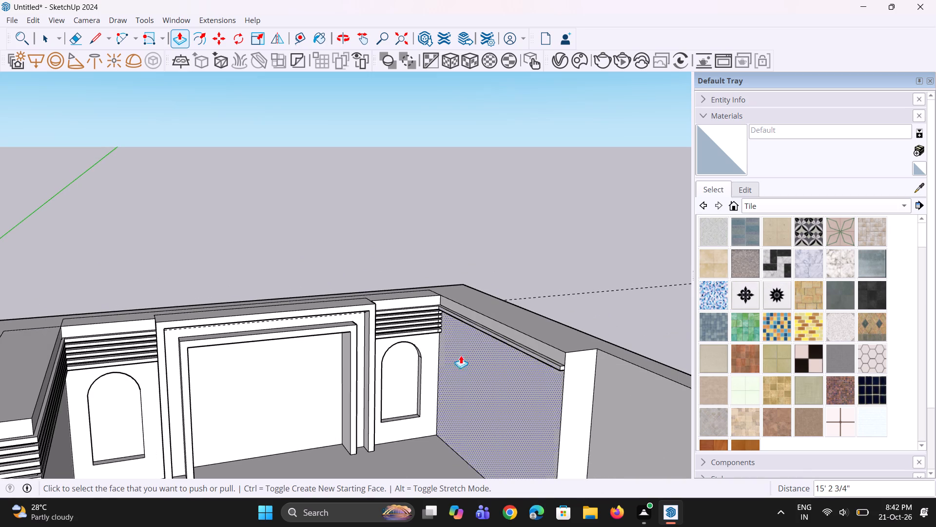
scroll(443, 321, "up", 13)
double_click(431, 304)
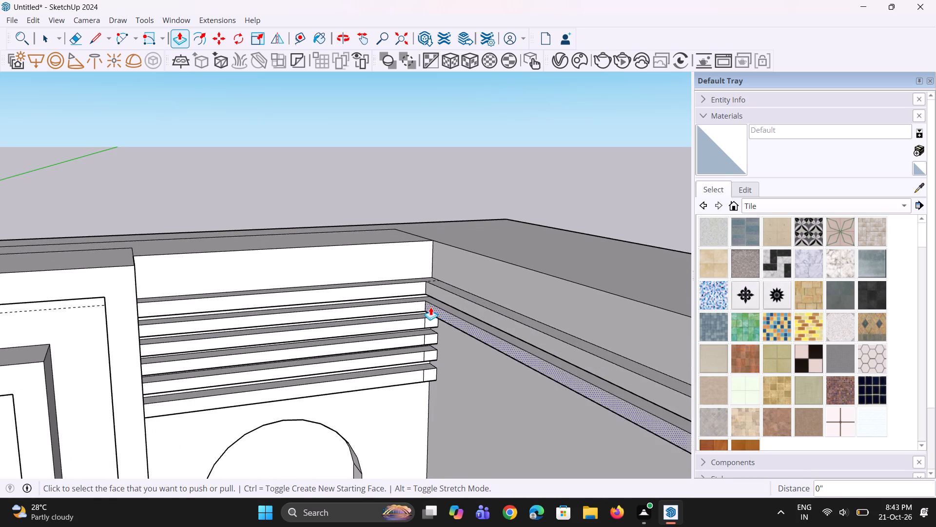
double_click(428, 325)
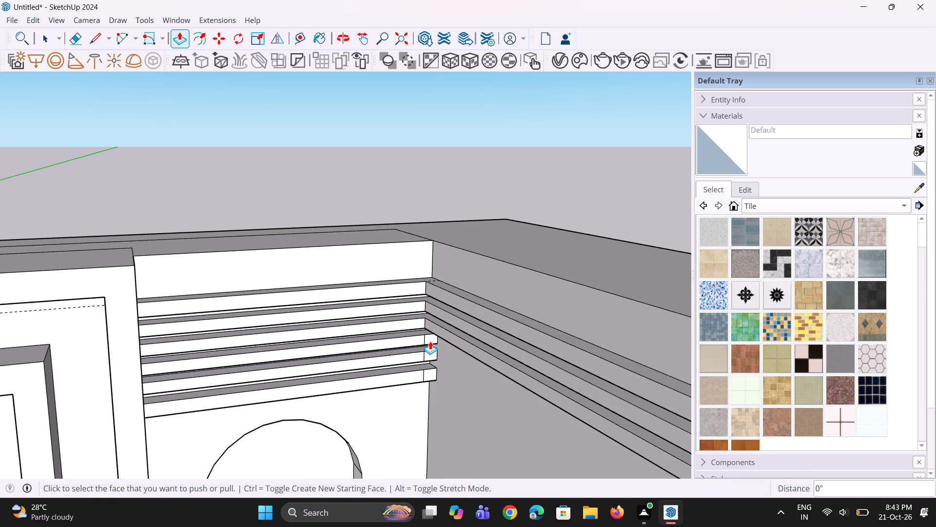
double_click(430, 341)
double_click(429, 358)
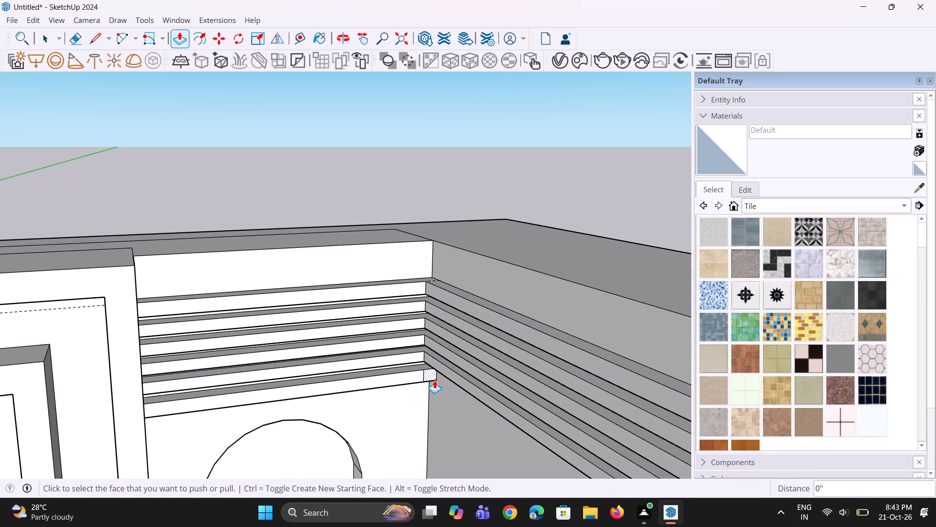
double_click(431, 377)
Examine the raised strips along both side walls and the back wall, including their corners and ends at the pillars.
scroll(399, 335, "down", 18)
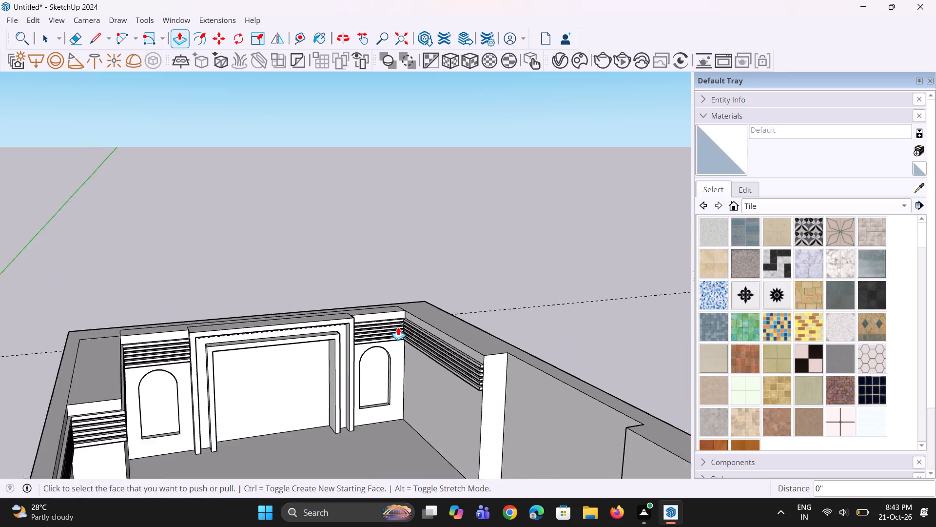
middle_click_drag(461, 395, 244, 400)
scroll(385, 396, "up", 5)
scroll(342, 378, "up", 4)
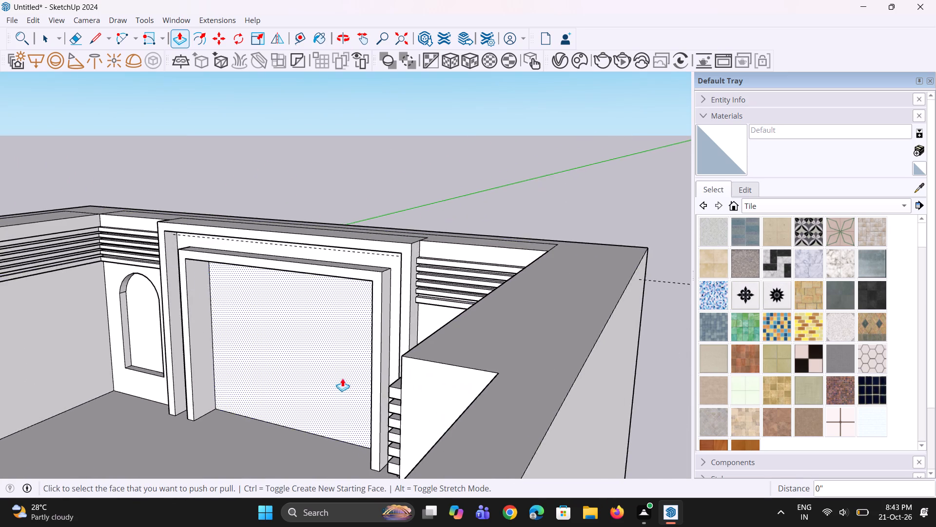
scroll(342, 378, "up", 6)
scroll(424, 402, "up", 1)
scroll(424, 398, "down", 10)
middle_click_drag(431, 411, 406, 439)
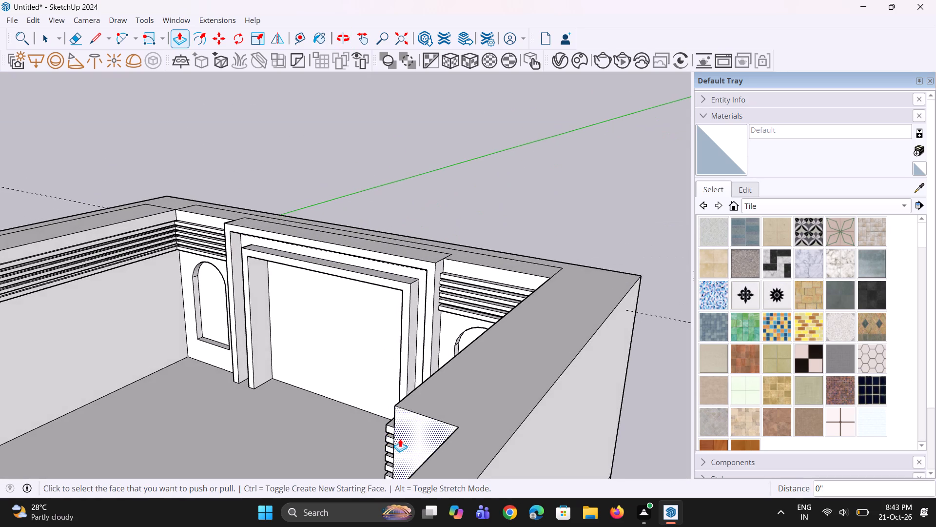
scroll(400, 439, "up", 6)
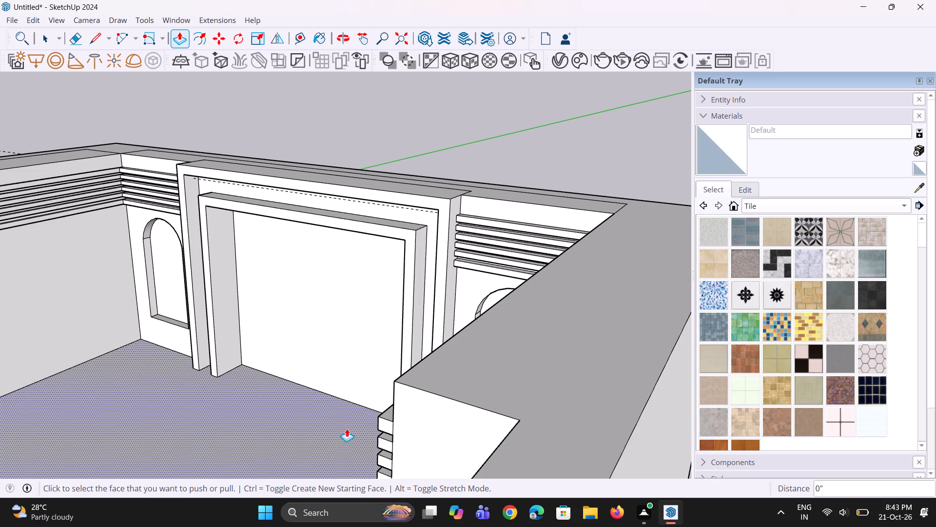
scroll(347, 428, "down", 2)
middle_click_drag(361, 433, 540, 450)
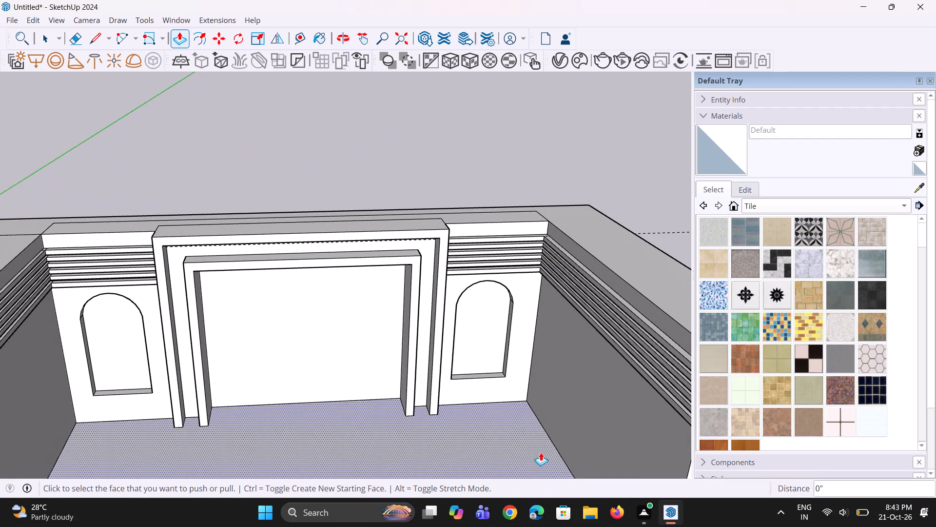
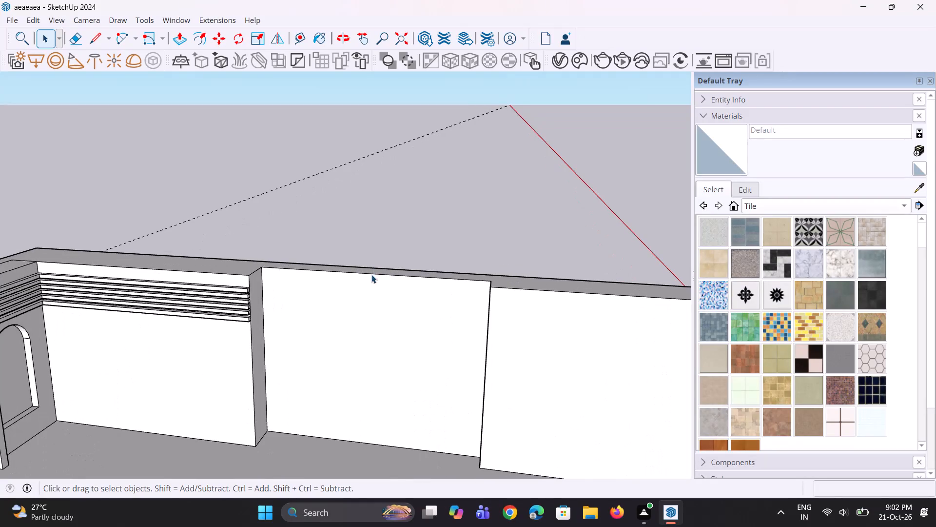
Copy the top edge of the right side wall's middle bay about 3' 7" down its face.
left_click(371, 275)
middle_click_drag(357, 338, 421, 310)
scroll(432, 326, "up", 1)
key("m")
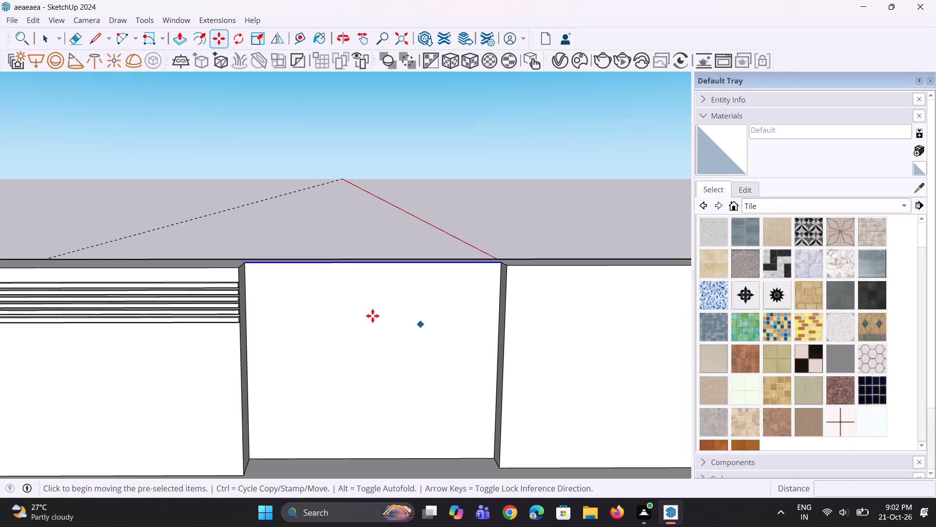
scroll(307, 274, "up", 2)
scroll(234, 274, "up", 2)
left_click(237, 260)
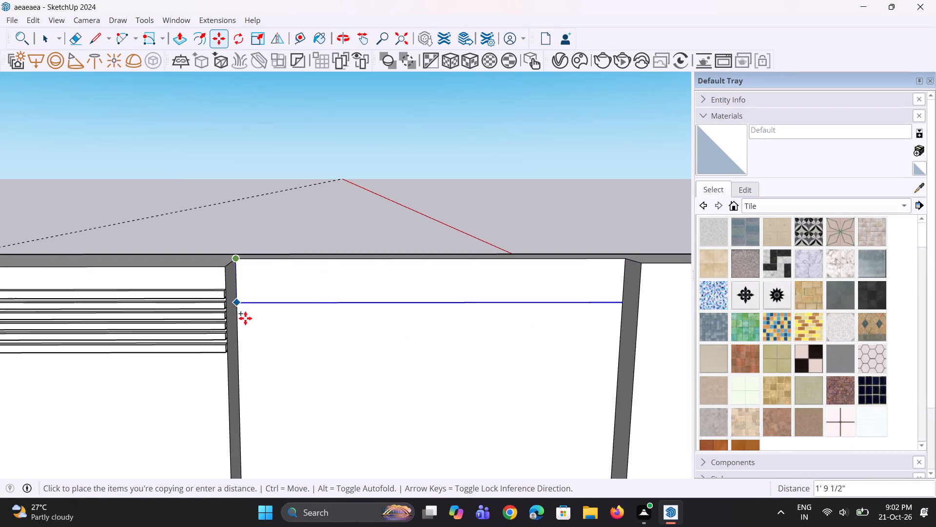
left_click(241, 350)
key("space")
key("space")
left_click(338, 224)
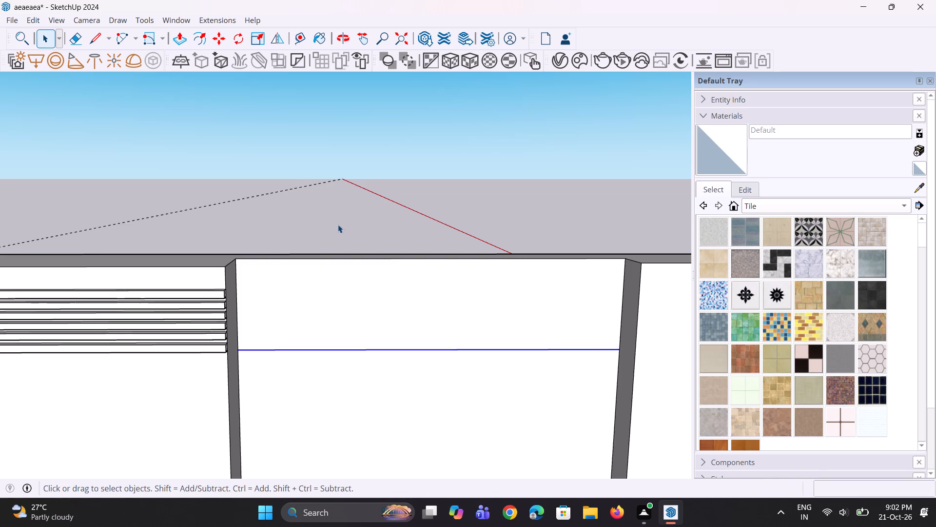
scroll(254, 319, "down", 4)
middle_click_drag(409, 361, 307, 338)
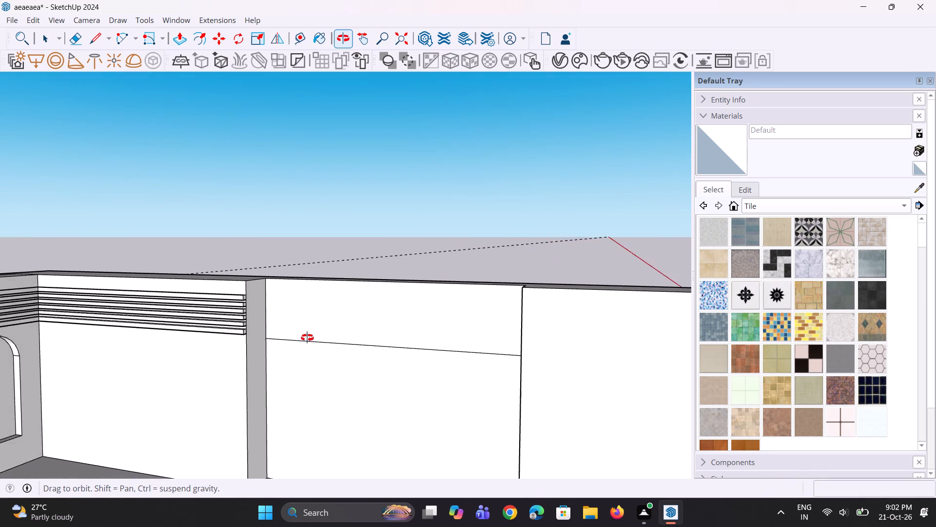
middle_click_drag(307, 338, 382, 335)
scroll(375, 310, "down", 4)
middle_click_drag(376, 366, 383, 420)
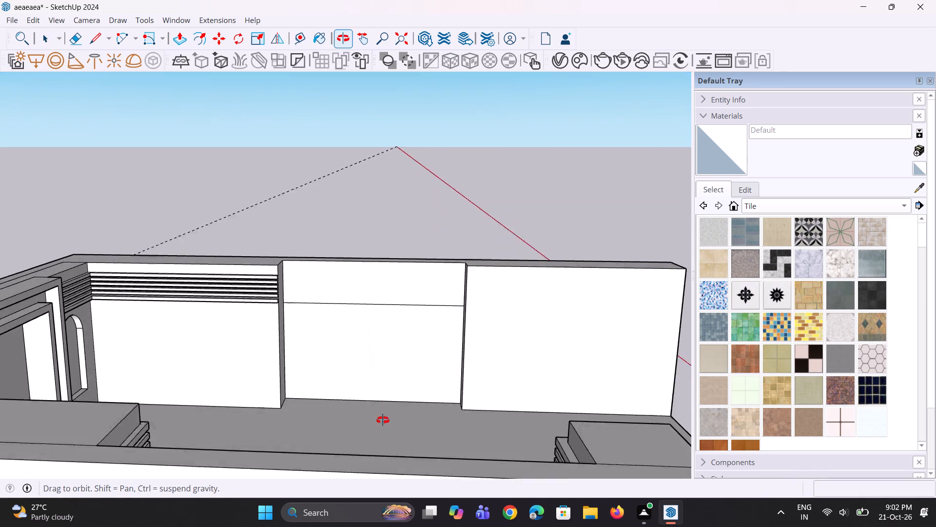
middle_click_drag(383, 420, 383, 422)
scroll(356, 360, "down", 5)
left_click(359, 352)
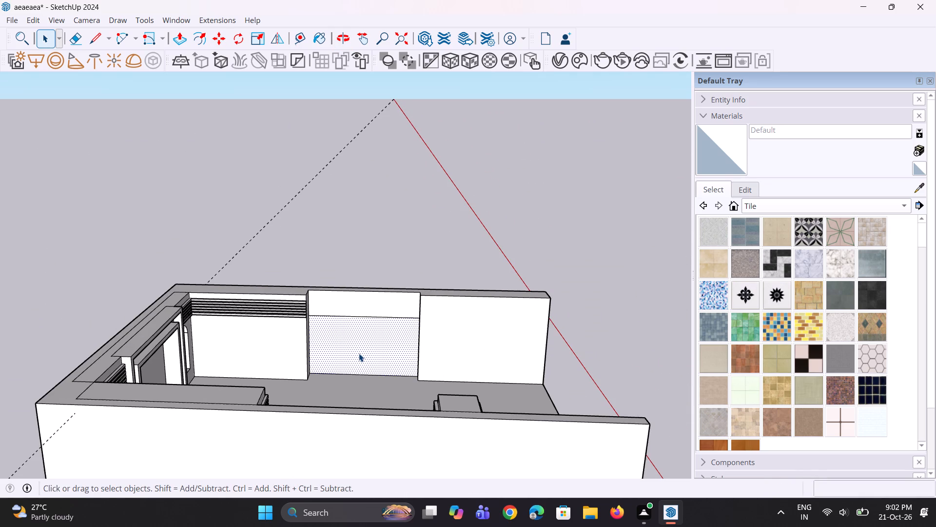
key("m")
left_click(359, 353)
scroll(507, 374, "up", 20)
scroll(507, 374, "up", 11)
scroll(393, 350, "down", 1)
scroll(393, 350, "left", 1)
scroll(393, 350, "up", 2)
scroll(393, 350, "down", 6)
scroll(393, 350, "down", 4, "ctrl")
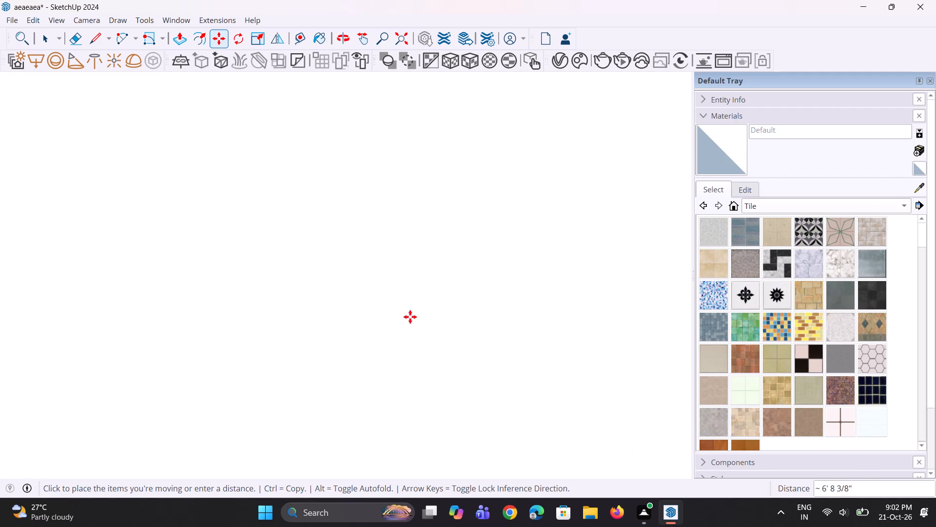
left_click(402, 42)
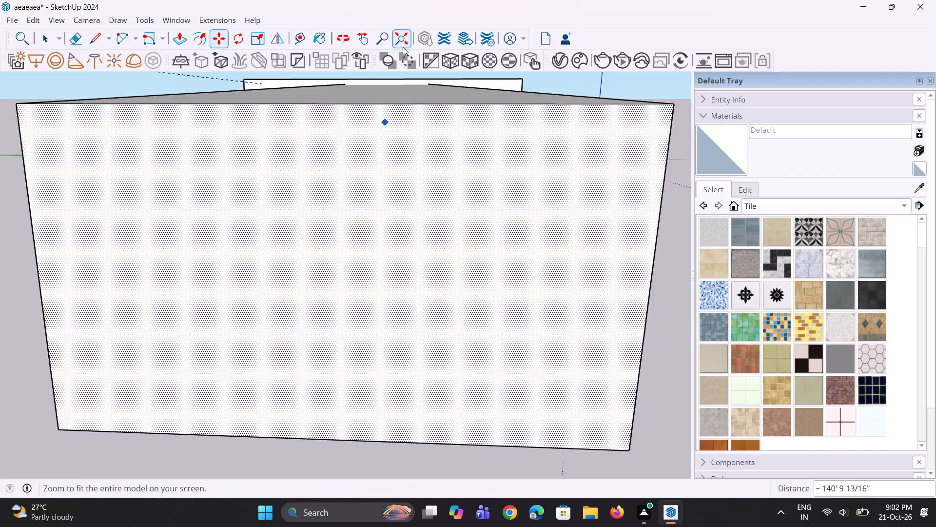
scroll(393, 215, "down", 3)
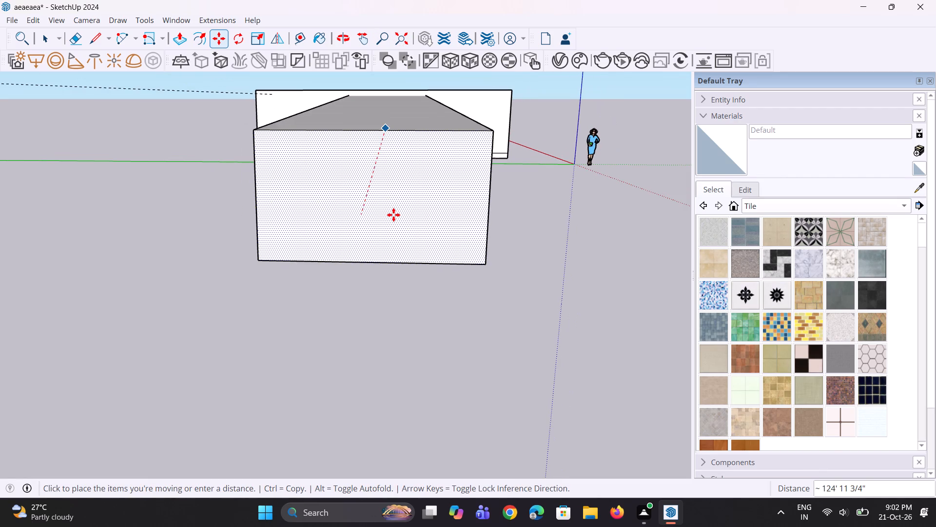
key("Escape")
Delete all construction guides from the model.
scroll(390, 283, "down", 10)
scroll(472, 109, "up", 7)
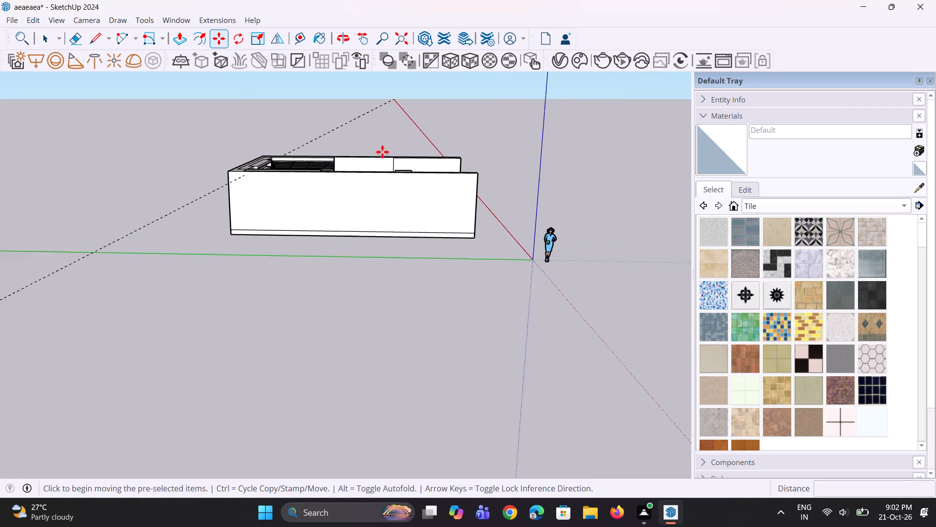
scroll(382, 152, "up", 2)
scroll(291, 292, "down", 6)
middle_click_drag(307, 310, 311, 338)
middle_click_drag(306, 337, 301, 300)
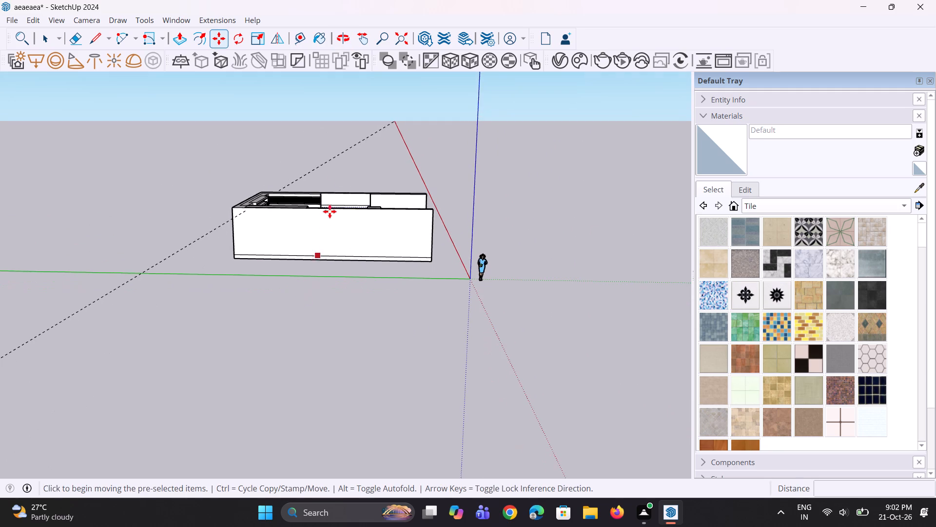
scroll(343, 148, "up", 15)
middle_click_drag(357, 183, 335, 225)
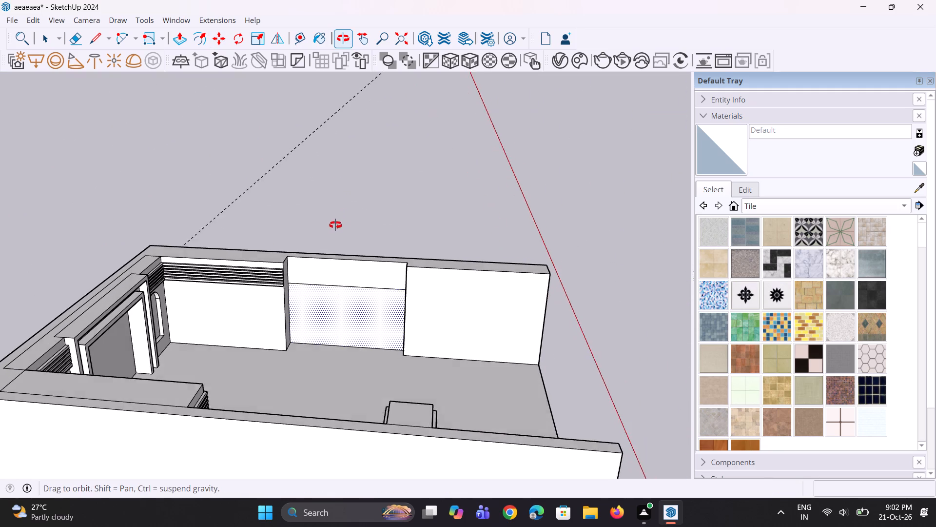
middle_click_drag(335, 225, 331, 228)
left_click(29, 21)
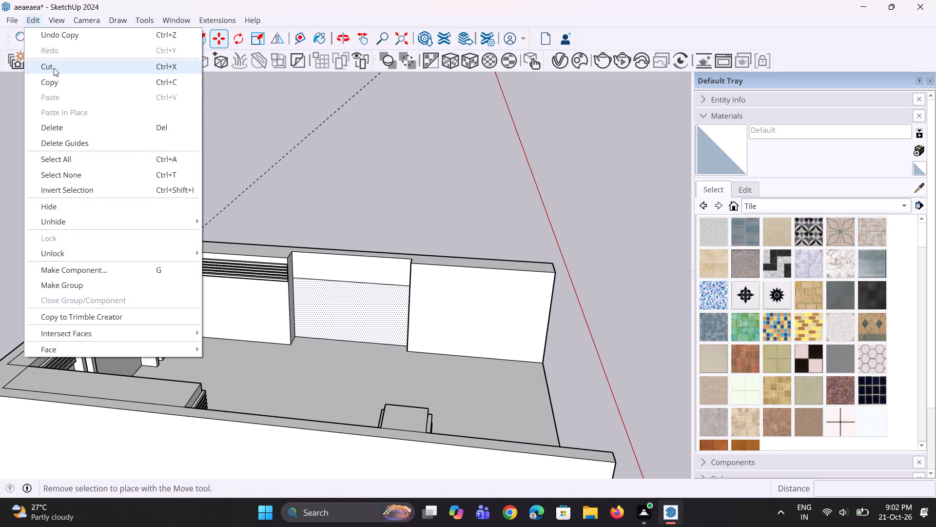
left_click(70, 138)
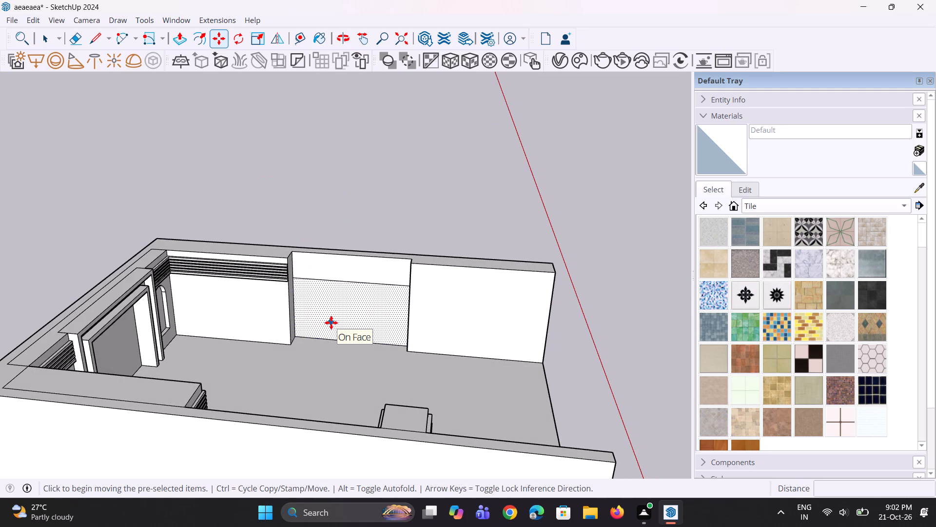
Copy the middle bay's lower wall face about 46' away into the empty space beyond the structure's open front.
left_click(331, 323)
scroll(440, 328, "down", 4)
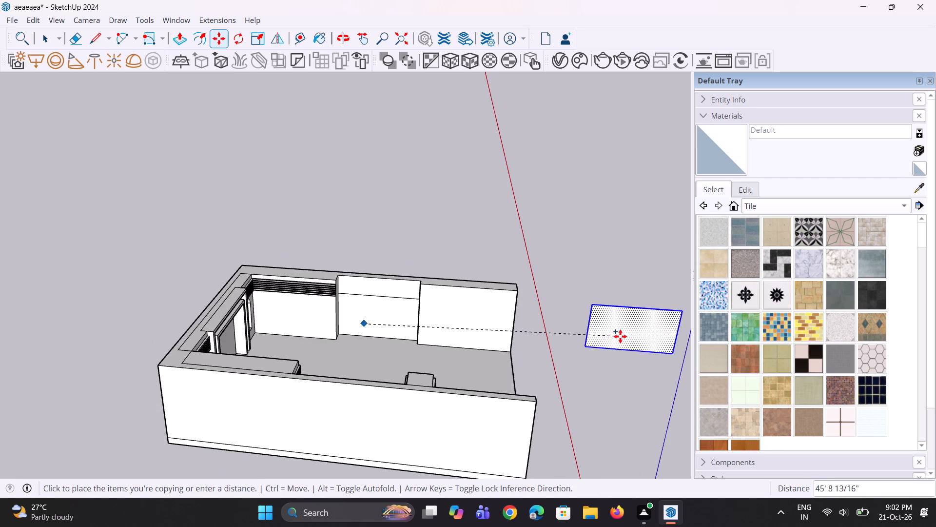
left_click(622, 348)
scroll(616, 349, "up", 2)
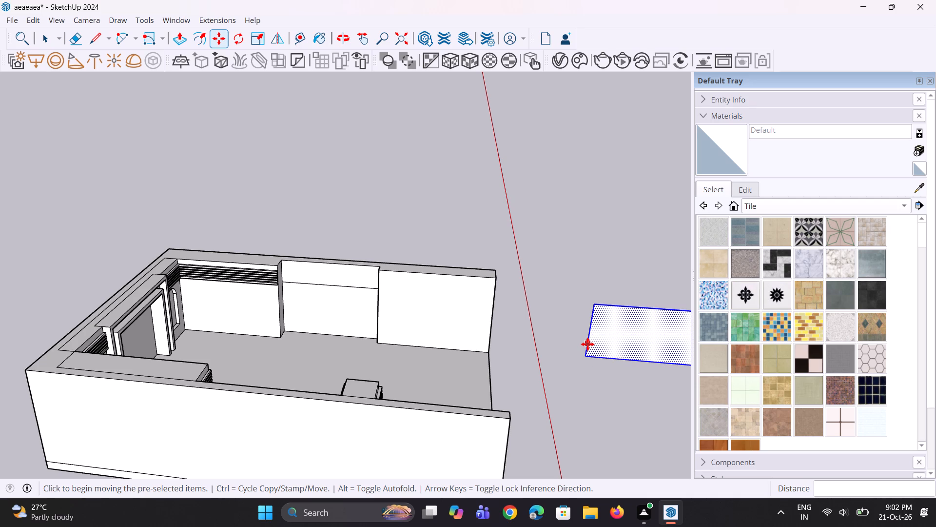
scroll(491, 344, "down", 6)
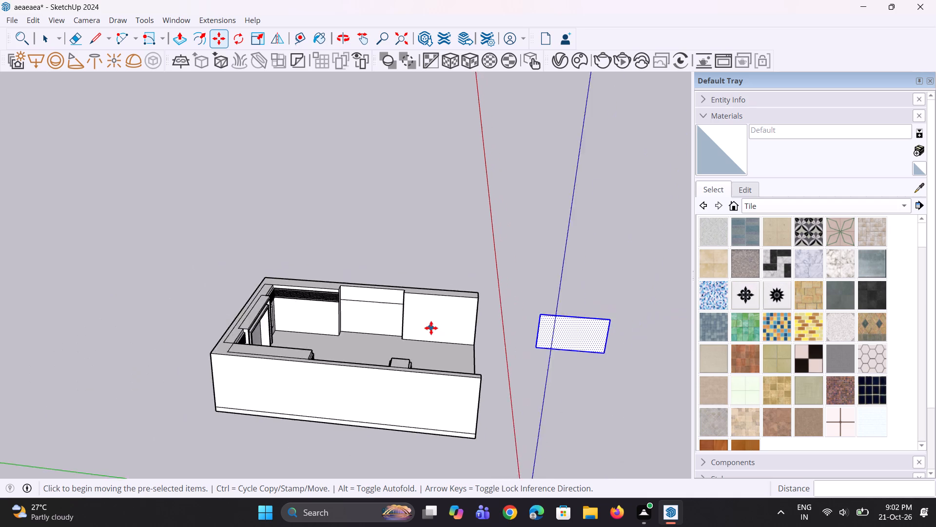
scroll(431, 328, "down", 3)
middle_click_drag(529, 374, 553, 365)
scroll(530, 318, "up", 5)
key("space")
key("space")
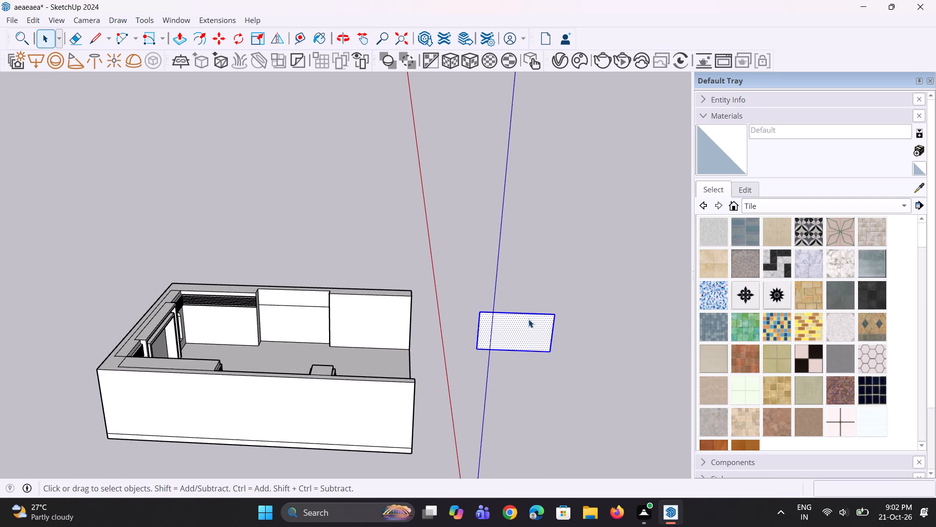
key("space")
Pull the copied face out about 4 5/16" into a thin freestanding panel.
middle_click_drag(535, 315, 599, 369)
key("p")
scroll(497, 299, "up", 4)
scroll(447, 269, "up", 3)
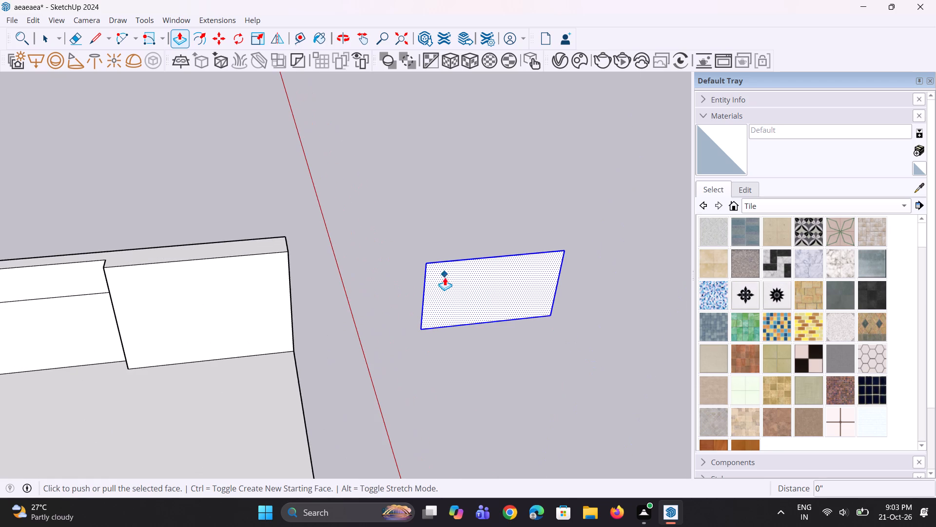
left_click(445, 277)
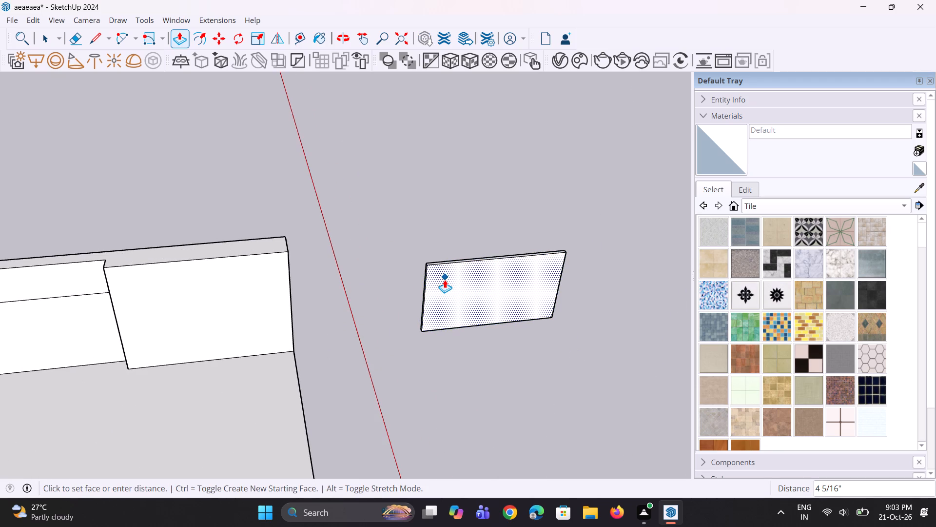
left_click(445, 280)
middle_click_drag(447, 323, 490, 285)
key("space")
key("space")
key("space")
left_click(478, 375)
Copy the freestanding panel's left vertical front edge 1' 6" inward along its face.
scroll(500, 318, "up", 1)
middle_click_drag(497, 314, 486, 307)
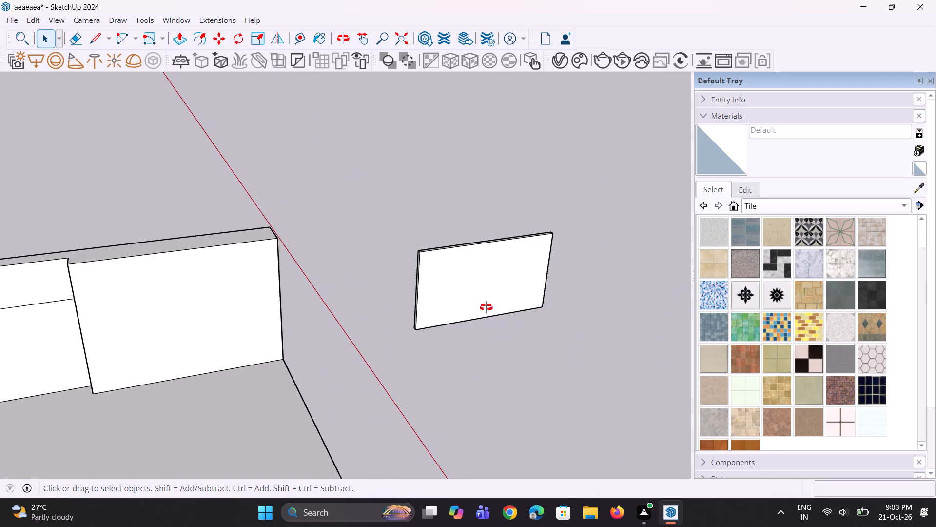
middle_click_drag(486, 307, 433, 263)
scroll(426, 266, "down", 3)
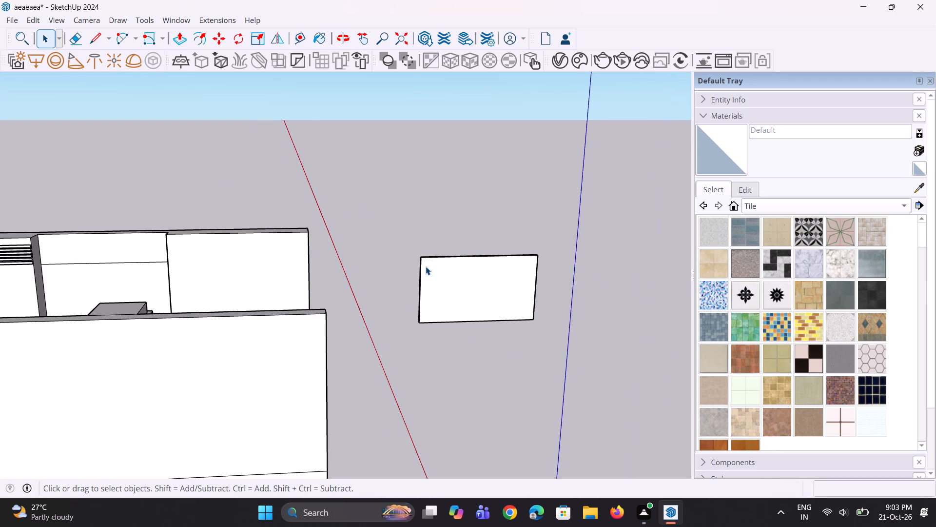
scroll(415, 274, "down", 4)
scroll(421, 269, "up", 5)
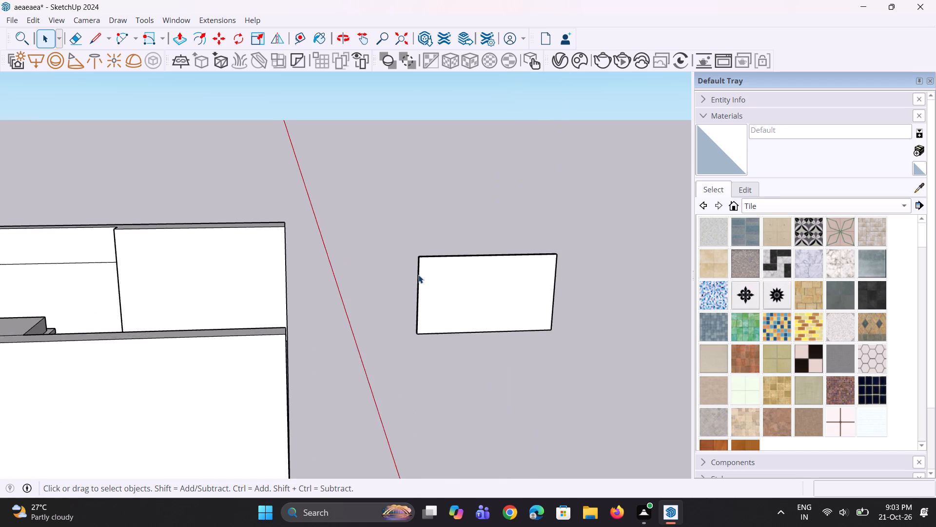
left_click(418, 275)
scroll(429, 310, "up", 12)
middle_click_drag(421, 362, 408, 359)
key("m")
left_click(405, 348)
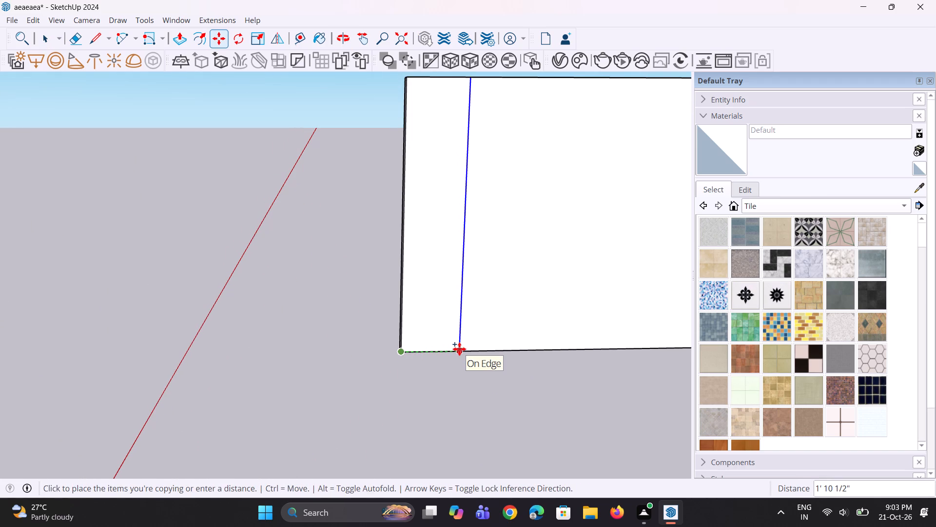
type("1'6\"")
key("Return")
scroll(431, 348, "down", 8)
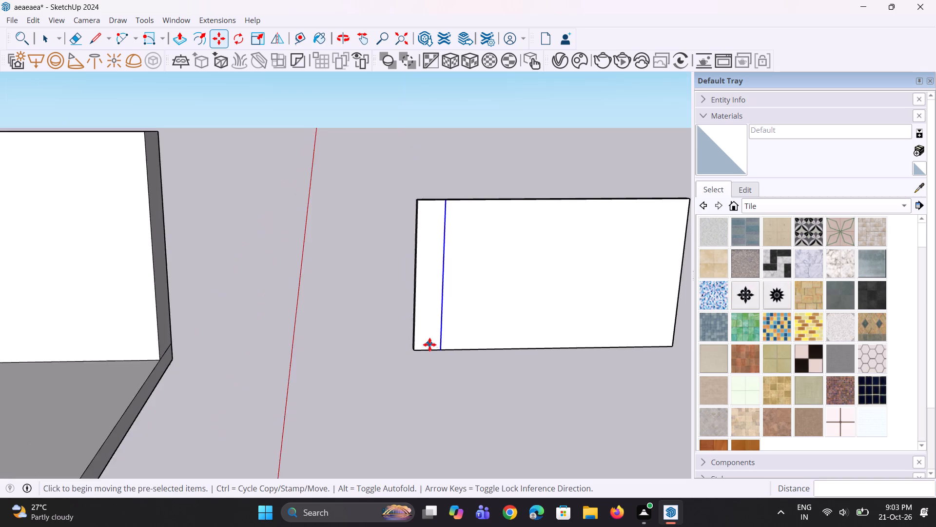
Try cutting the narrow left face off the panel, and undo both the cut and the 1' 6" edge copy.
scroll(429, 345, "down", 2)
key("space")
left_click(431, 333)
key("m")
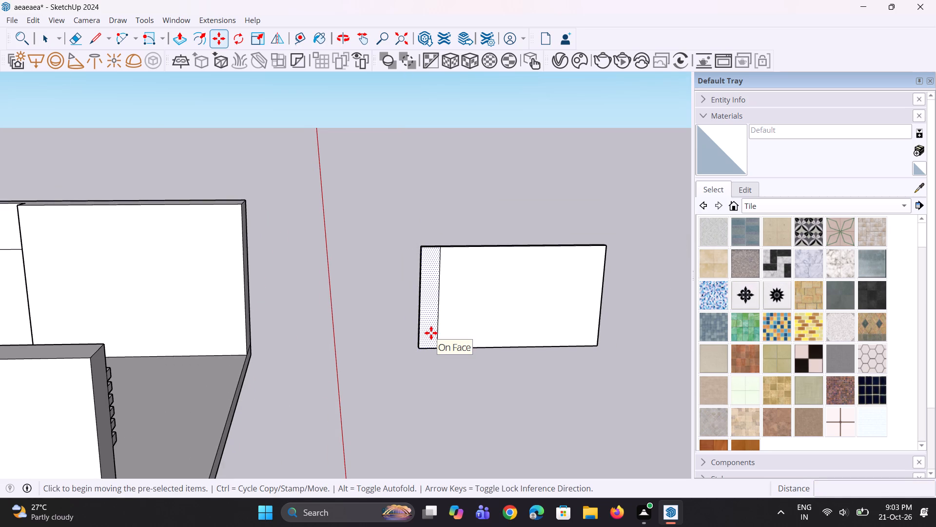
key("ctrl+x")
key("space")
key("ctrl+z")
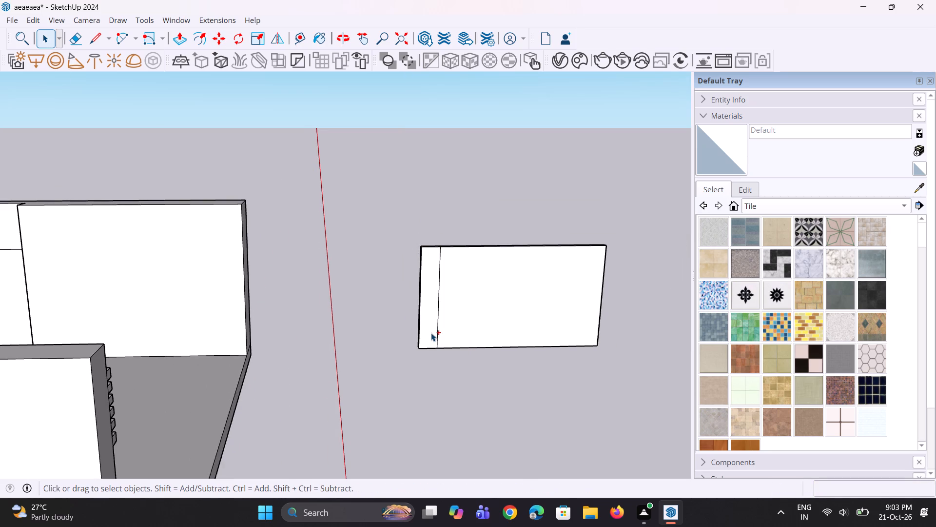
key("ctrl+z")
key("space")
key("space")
Copy the freestanding panel's left vertical front edge 2' inward along its face.
scroll(403, 330, "down", 6)
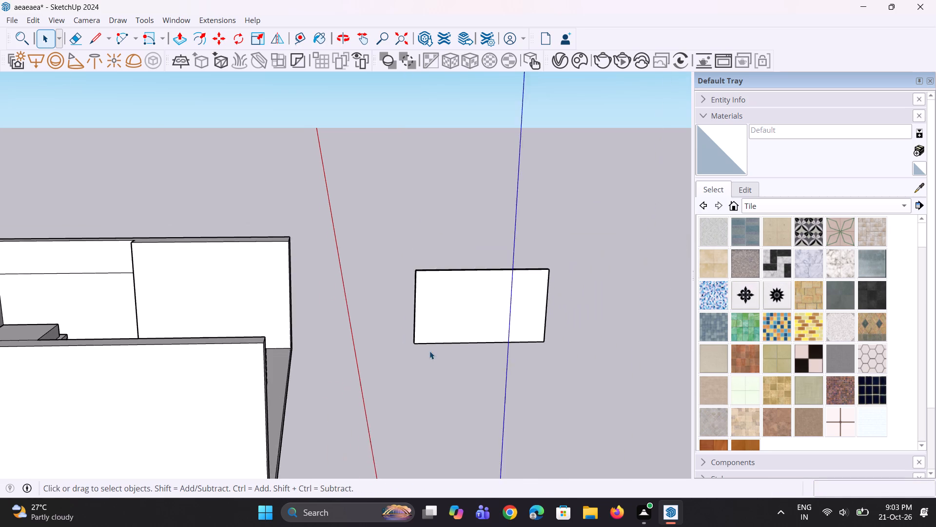
middle_click_drag(438, 350, 515, 303)
scroll(384, 332, "up", 15)
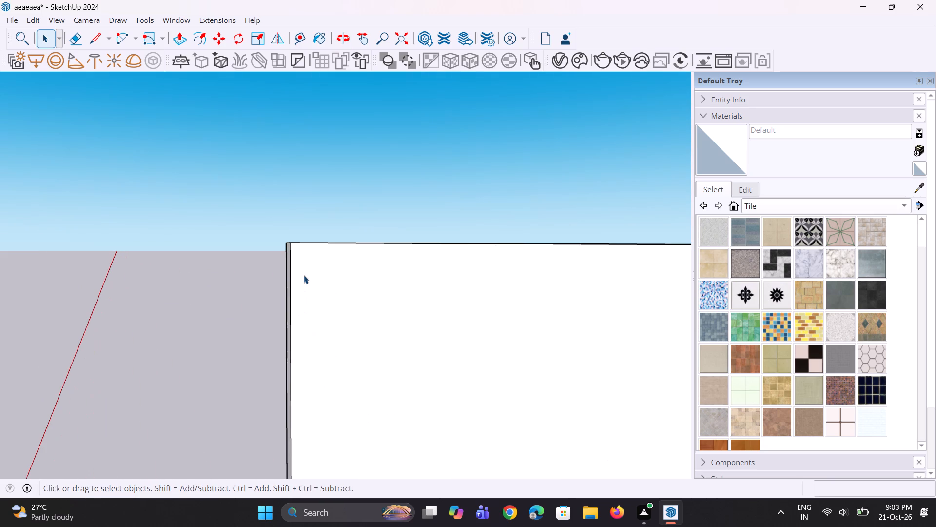
left_click(291, 251)
scroll(290, 285, "down", 10)
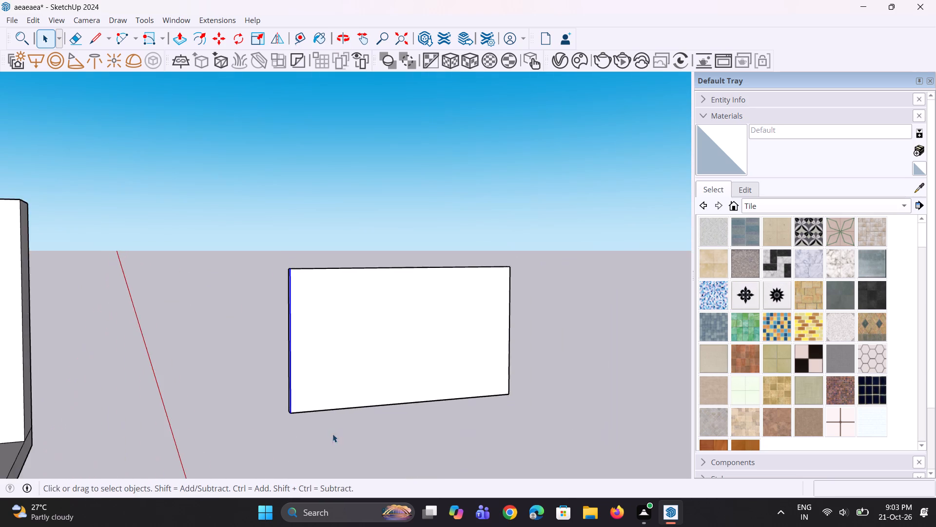
middle_click_drag(333, 434, 319, 455)
scroll(300, 420, "up", 8)
key("m")
scroll(294, 404, "up", 1)
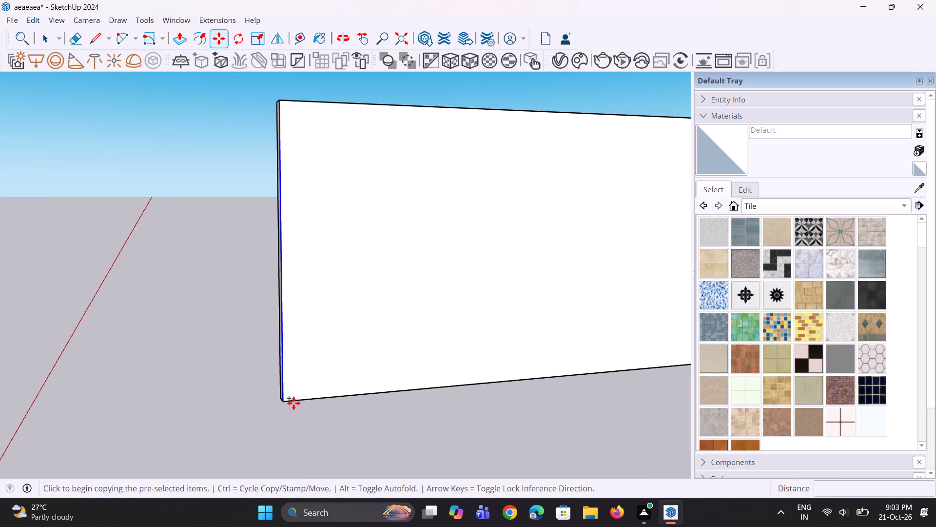
scroll(293, 403, "up", 5)
left_click(280, 404)
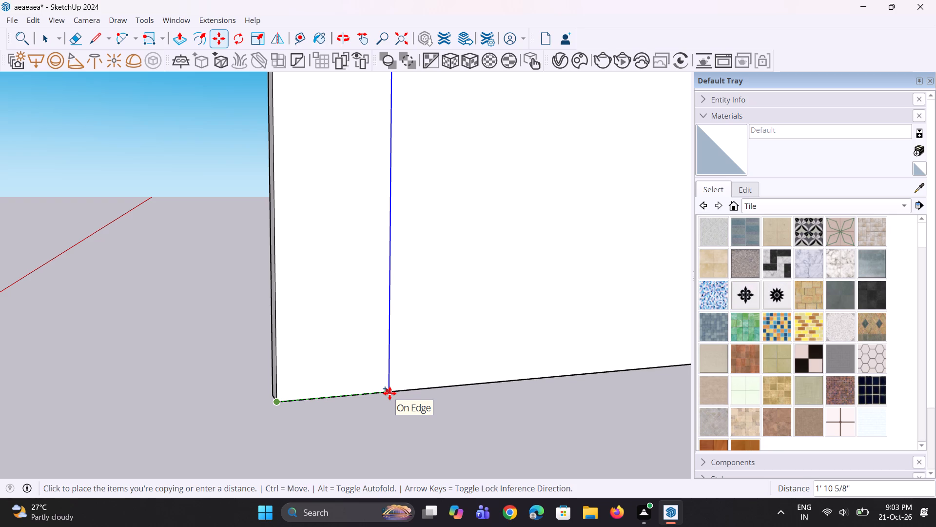
type("2'")
key("Return")
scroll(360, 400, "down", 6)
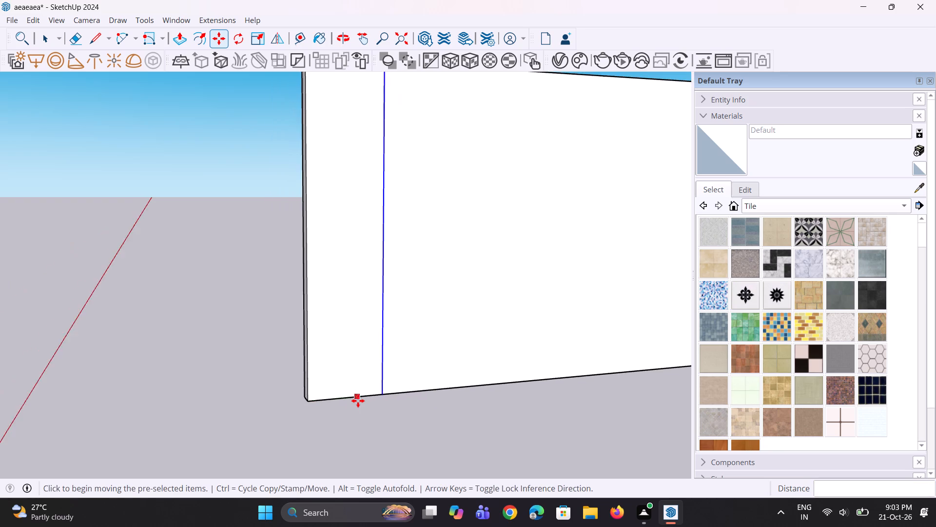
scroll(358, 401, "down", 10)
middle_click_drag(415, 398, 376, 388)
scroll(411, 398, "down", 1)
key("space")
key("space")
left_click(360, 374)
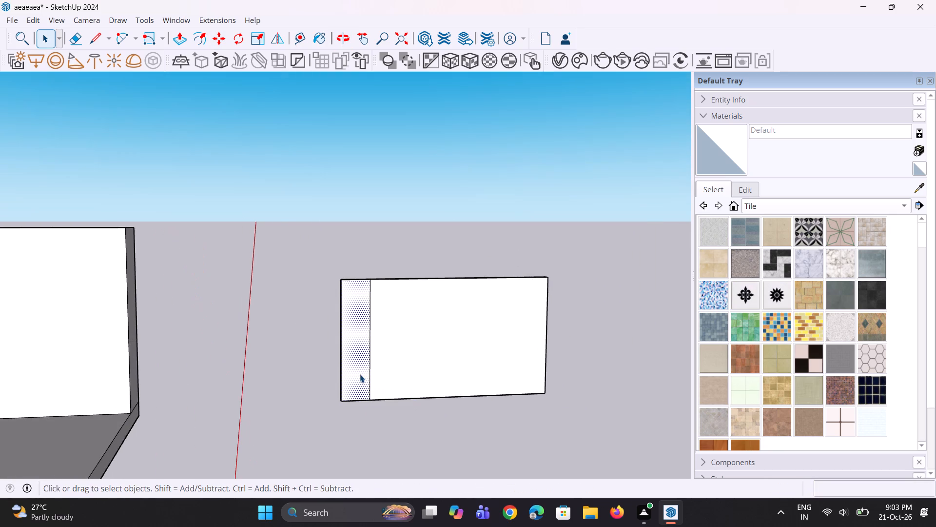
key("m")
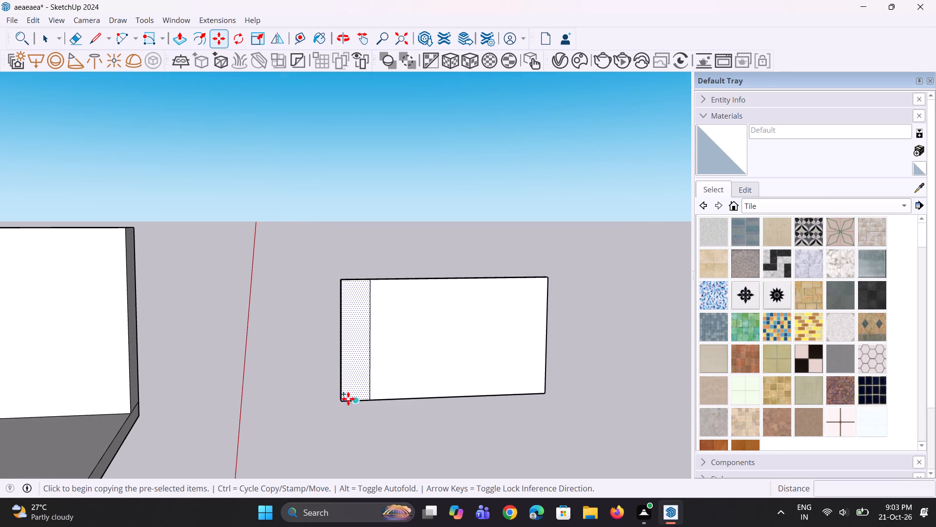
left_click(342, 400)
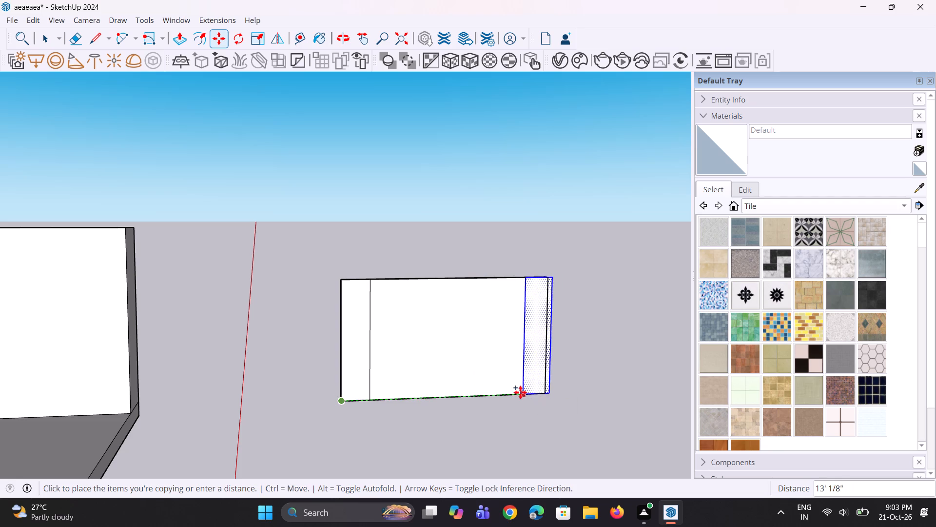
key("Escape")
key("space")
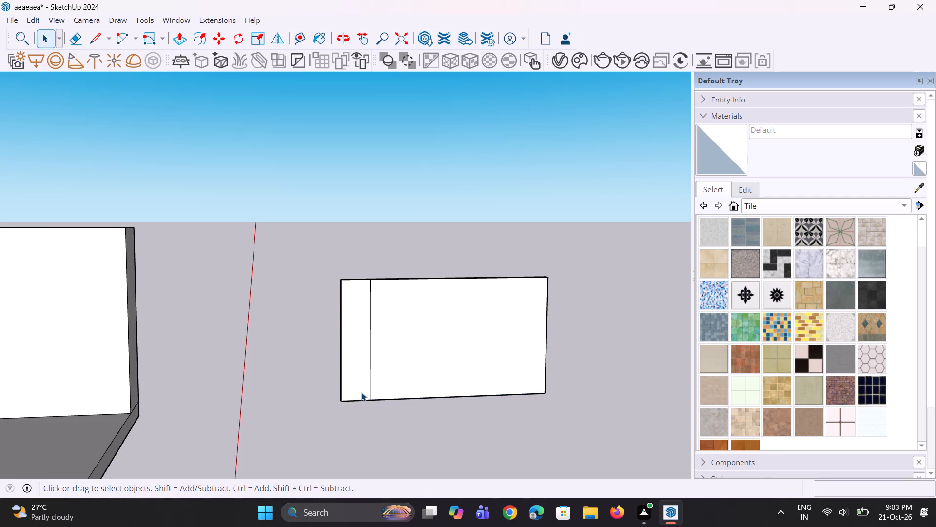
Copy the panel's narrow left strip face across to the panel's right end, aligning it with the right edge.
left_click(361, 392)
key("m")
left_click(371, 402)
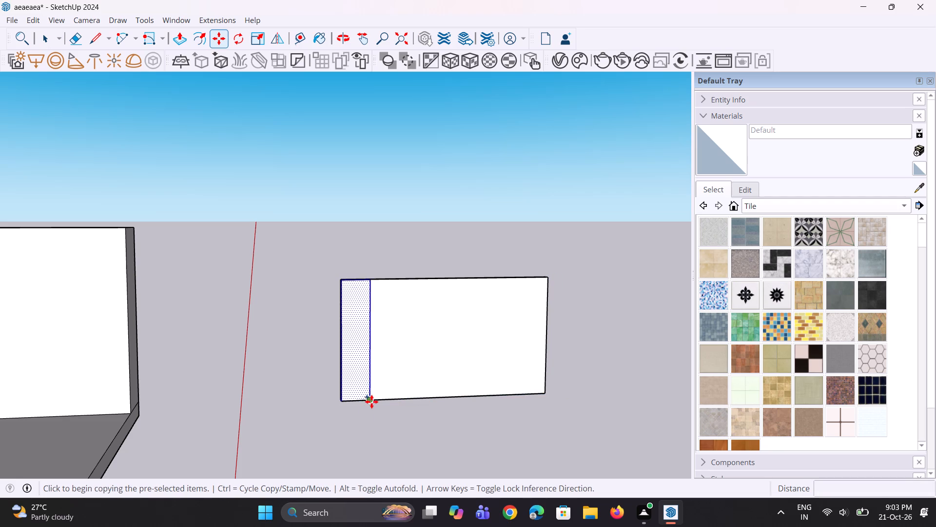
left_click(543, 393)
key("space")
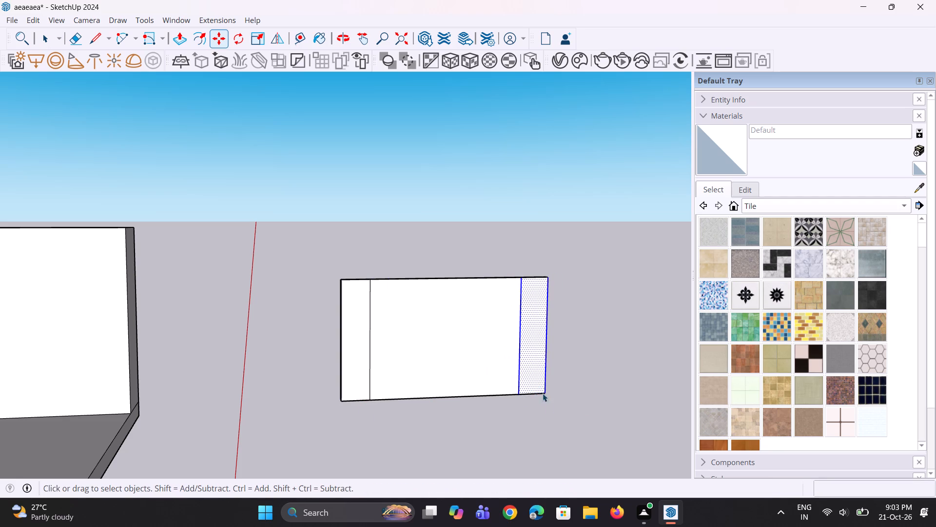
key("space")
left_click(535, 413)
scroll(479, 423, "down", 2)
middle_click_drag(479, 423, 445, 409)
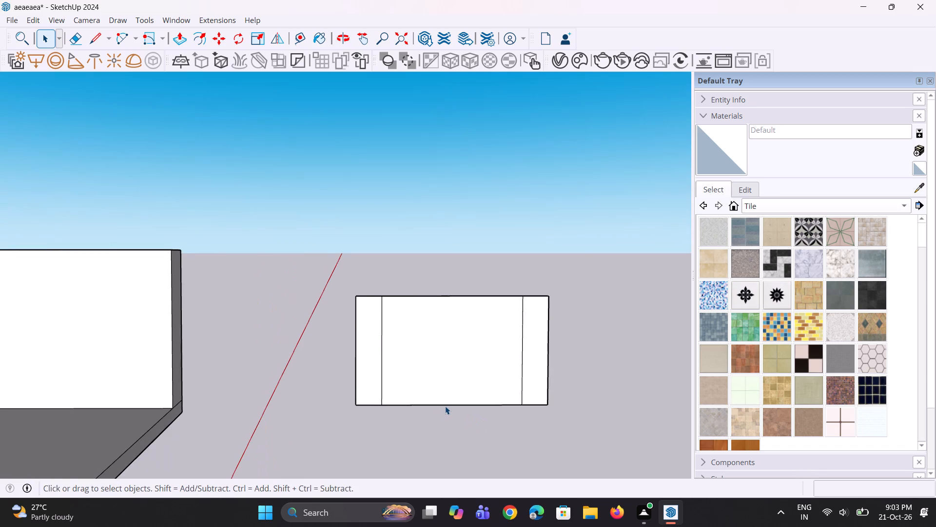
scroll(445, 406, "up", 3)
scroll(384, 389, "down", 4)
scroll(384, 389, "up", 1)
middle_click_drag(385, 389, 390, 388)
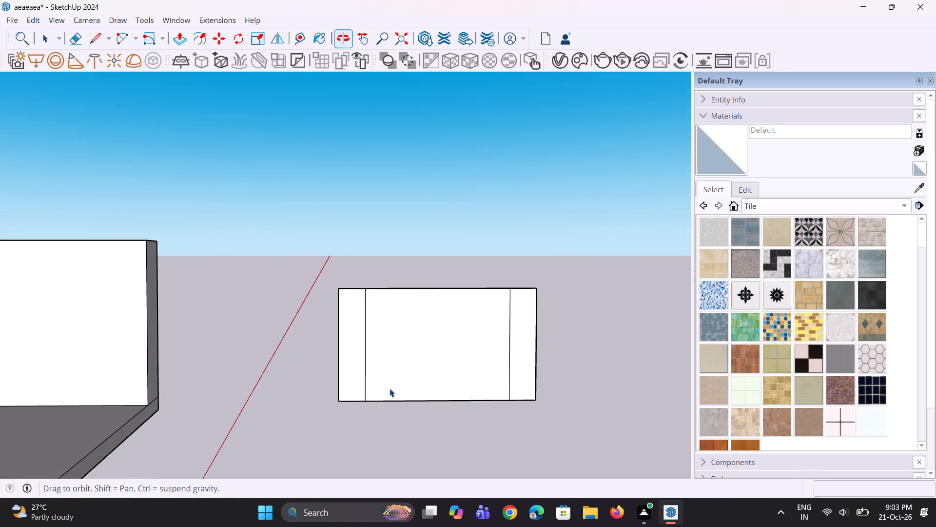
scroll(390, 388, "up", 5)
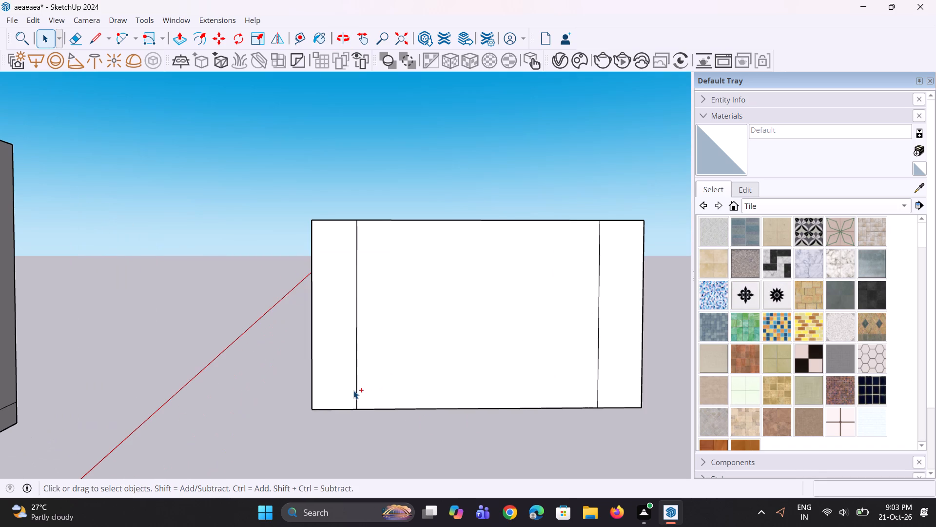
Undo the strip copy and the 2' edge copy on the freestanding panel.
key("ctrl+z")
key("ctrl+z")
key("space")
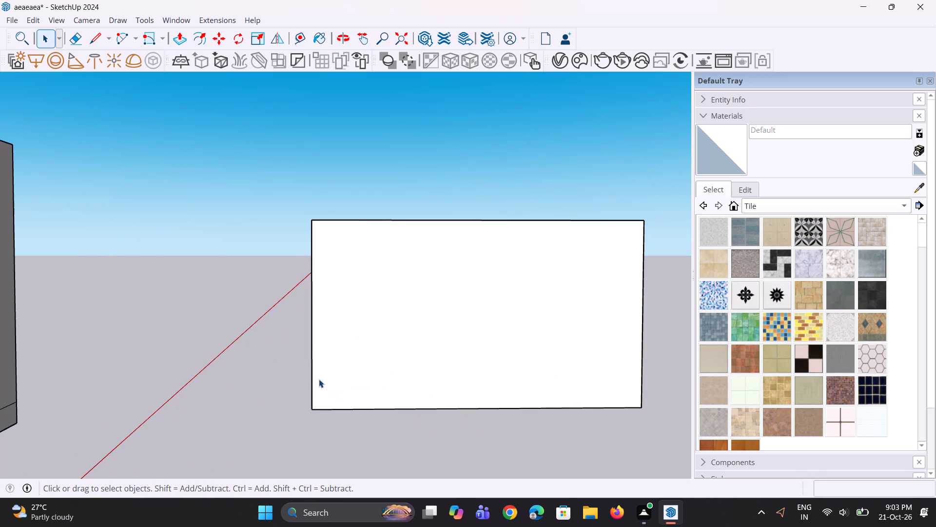
Copy the freestanding panel's left vertical front edge 2' inward along its bottom edge.
left_click(312, 369)
scroll(316, 427, "up", 2)
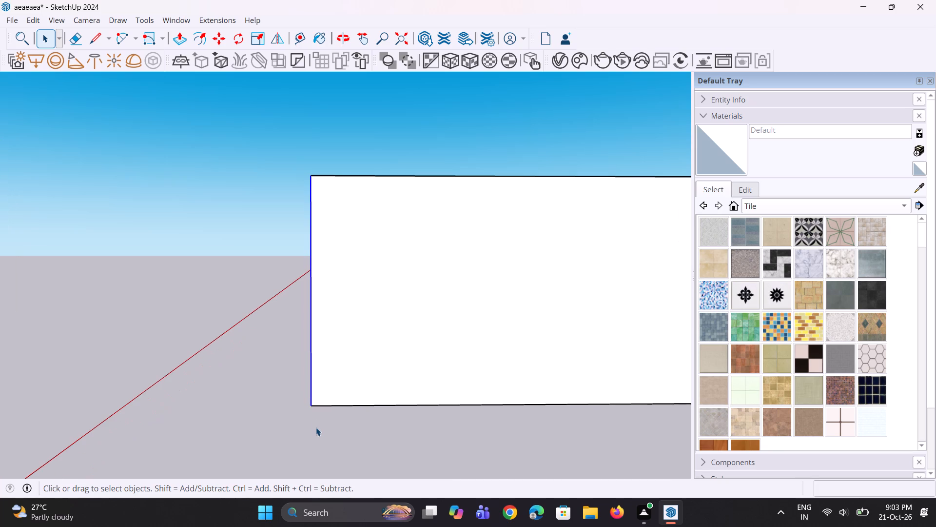
key("m")
left_click(313, 405)
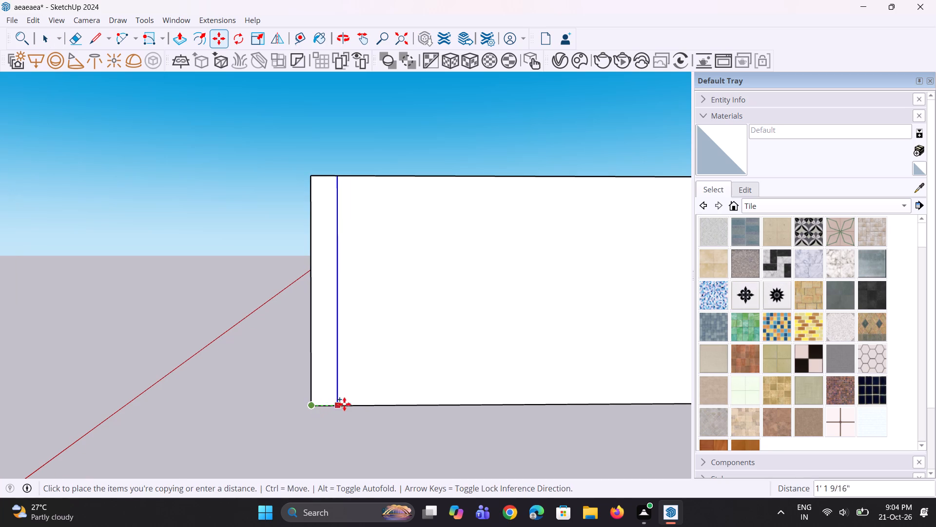
type("2'")
key("Return")
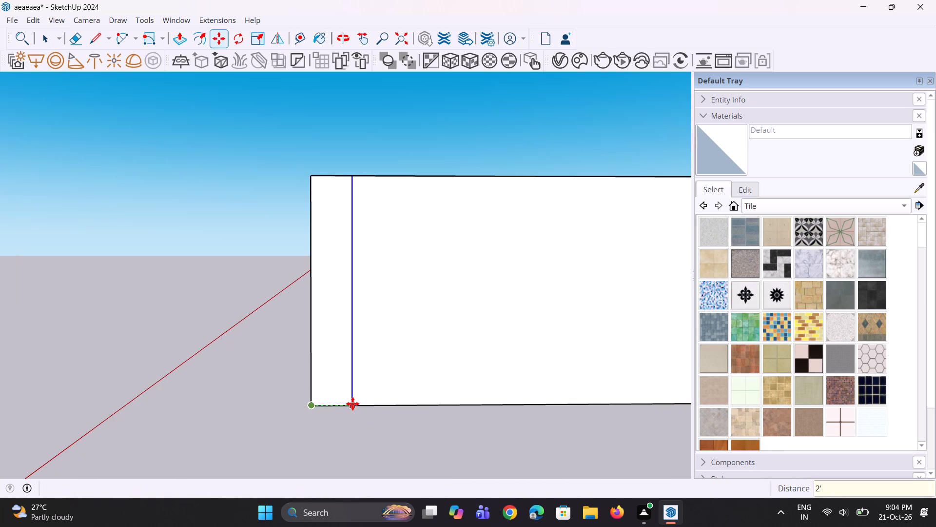
scroll(323, 404, "down", 5)
key("space")
key("space")
Copy the 2' wide left strip face to the panel's right end, flush with its right edge.
left_click(330, 394)
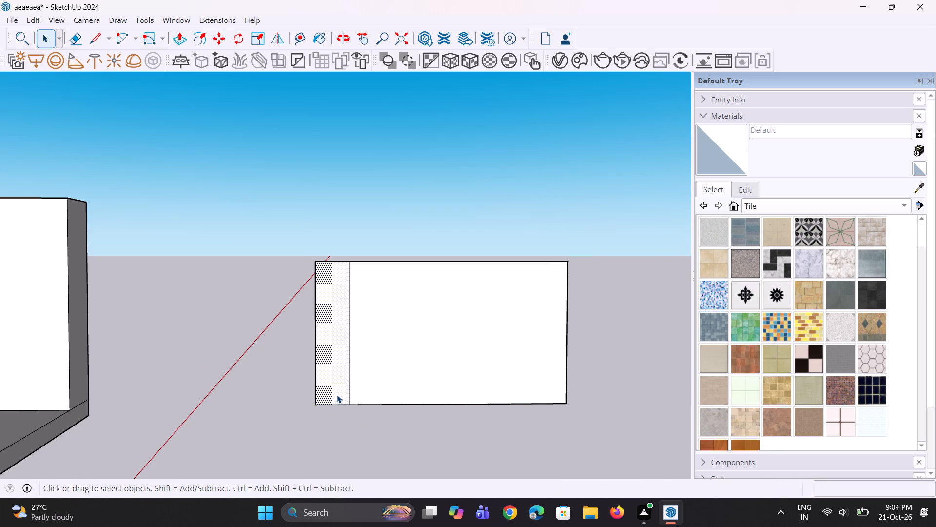
key("m")
left_click(349, 404)
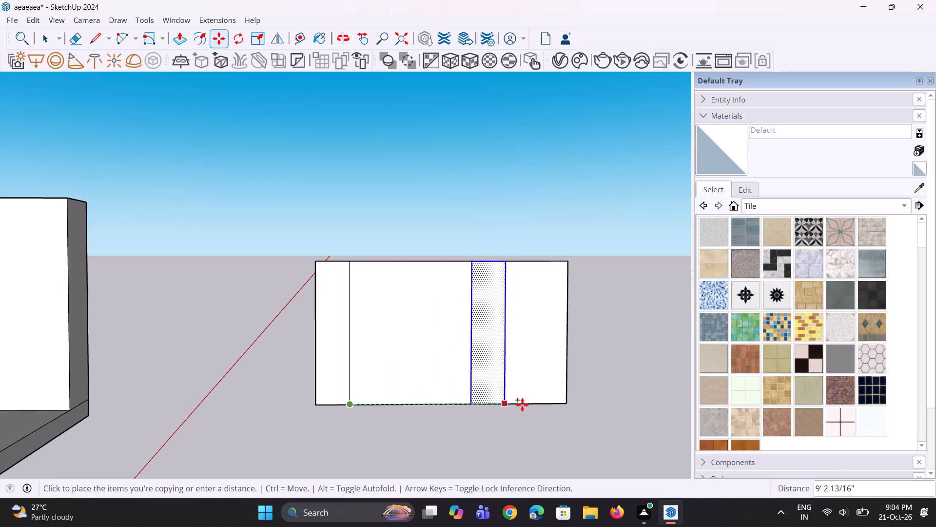
left_click(565, 403)
key("space")
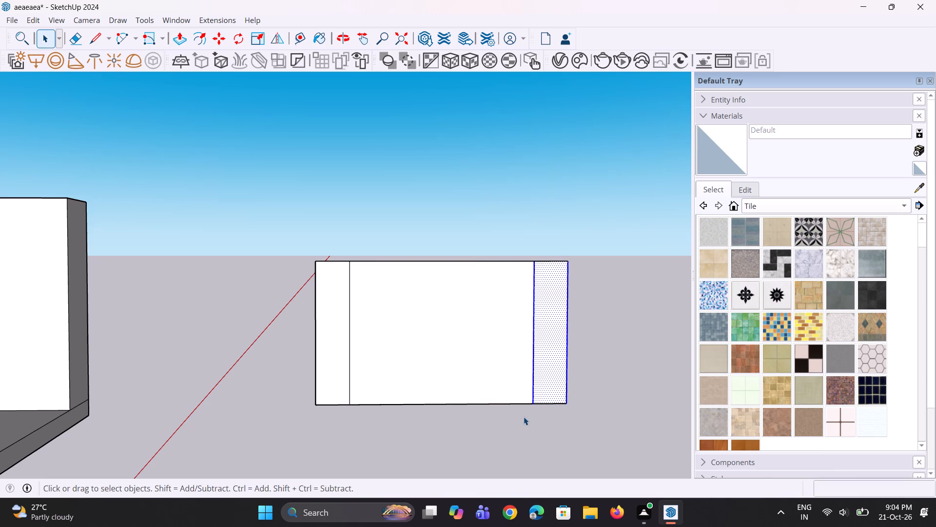
middle_click_drag(523, 417, 553, 416)
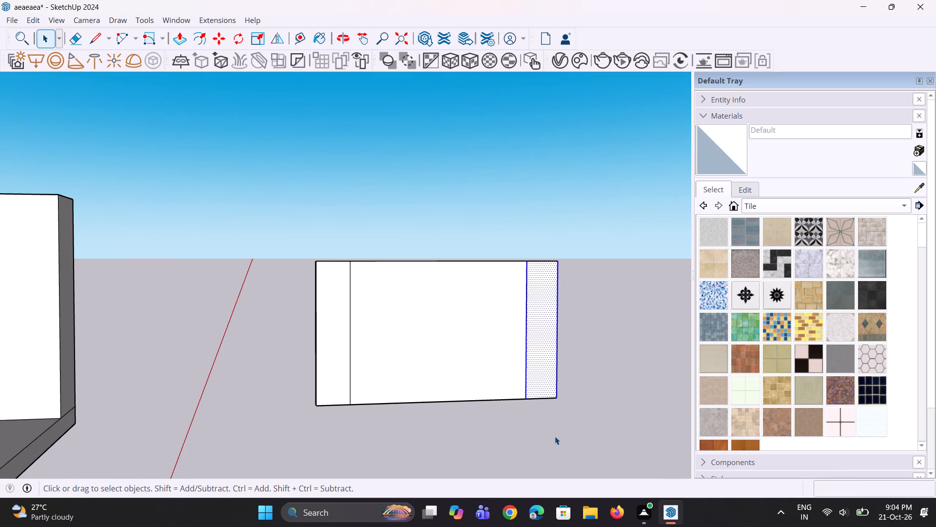
left_click(555, 436)
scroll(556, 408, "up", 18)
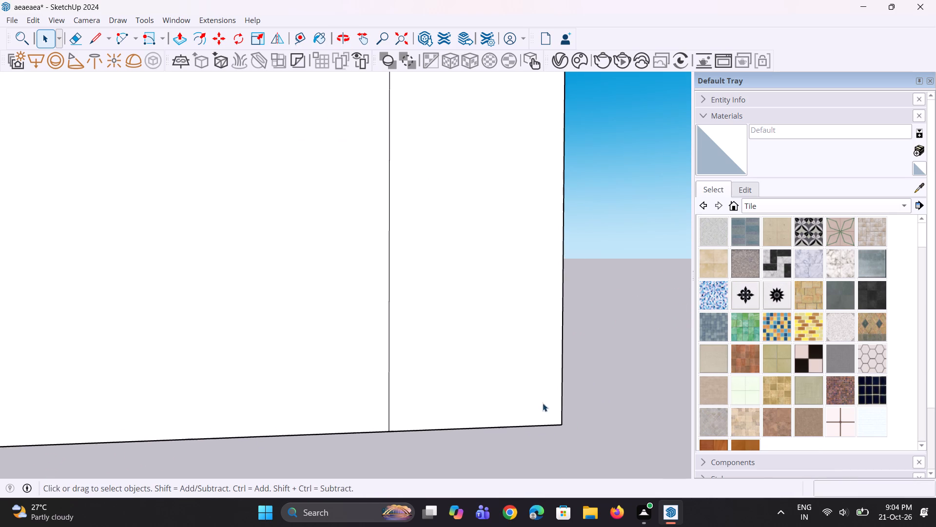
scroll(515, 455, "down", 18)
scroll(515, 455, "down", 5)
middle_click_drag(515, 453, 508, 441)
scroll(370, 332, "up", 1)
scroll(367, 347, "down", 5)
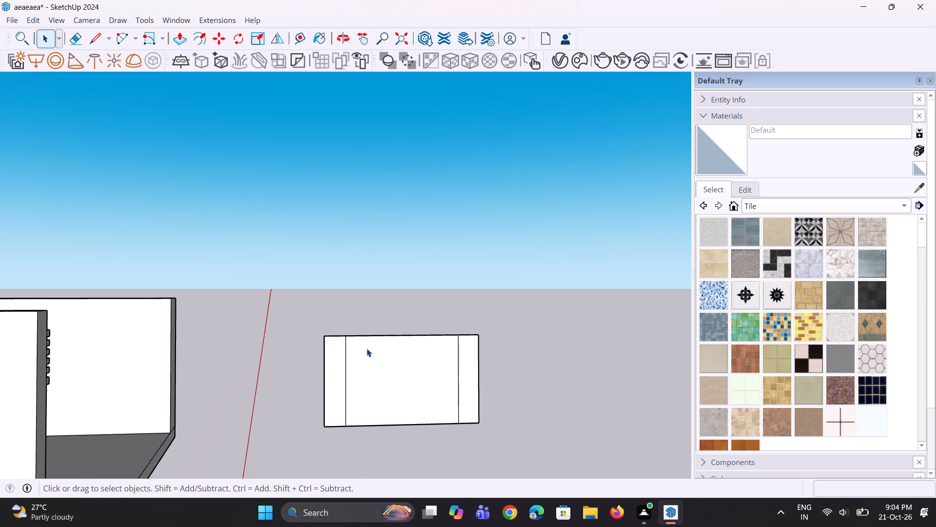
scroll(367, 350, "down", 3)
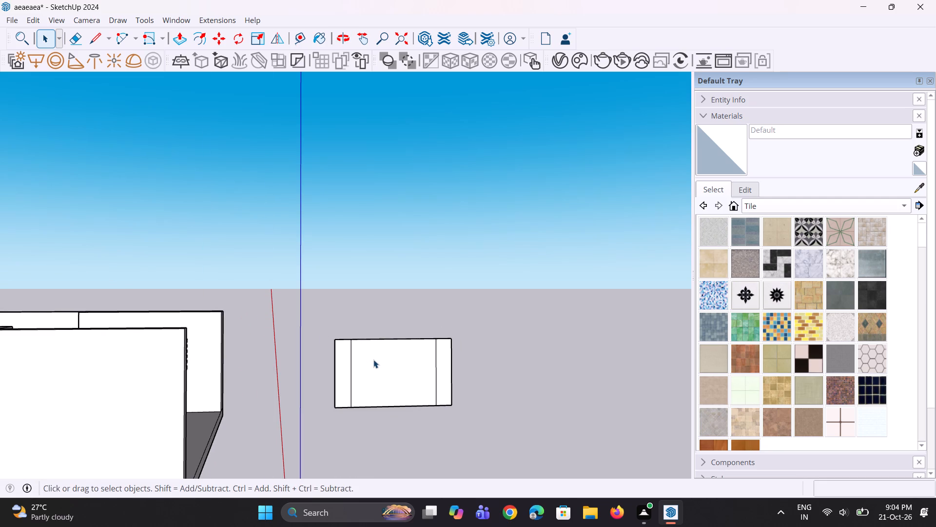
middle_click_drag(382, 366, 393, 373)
Copy the left strip's top edge about 3' 1" down the strip to divide it into two faces.
scroll(353, 345, "up", 3)
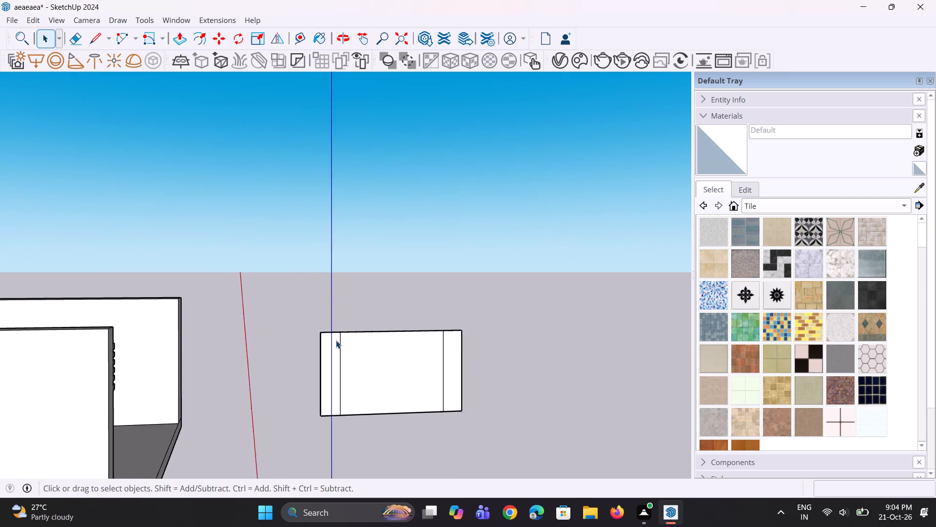
scroll(334, 340, "up", 7)
left_click(336, 324)
scroll(336, 349, "up", 1)
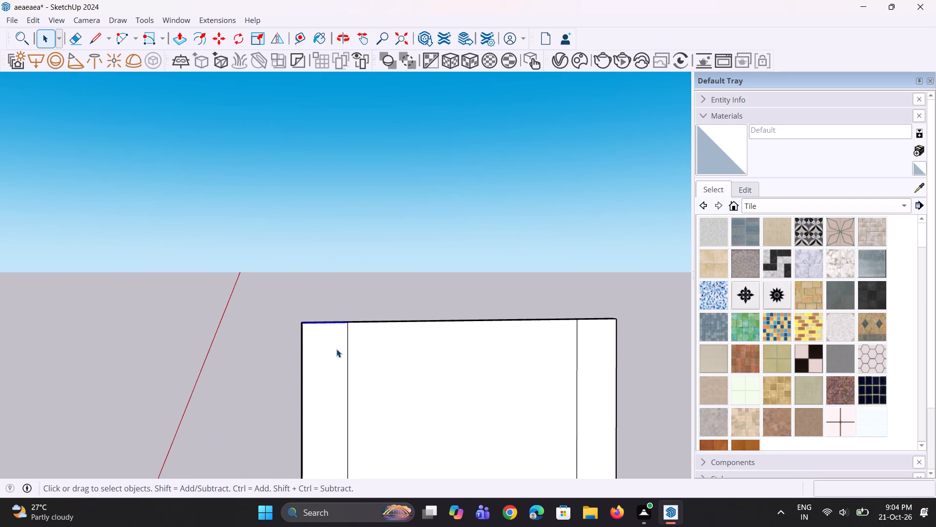
scroll(336, 349, "up", 1)
key("m")
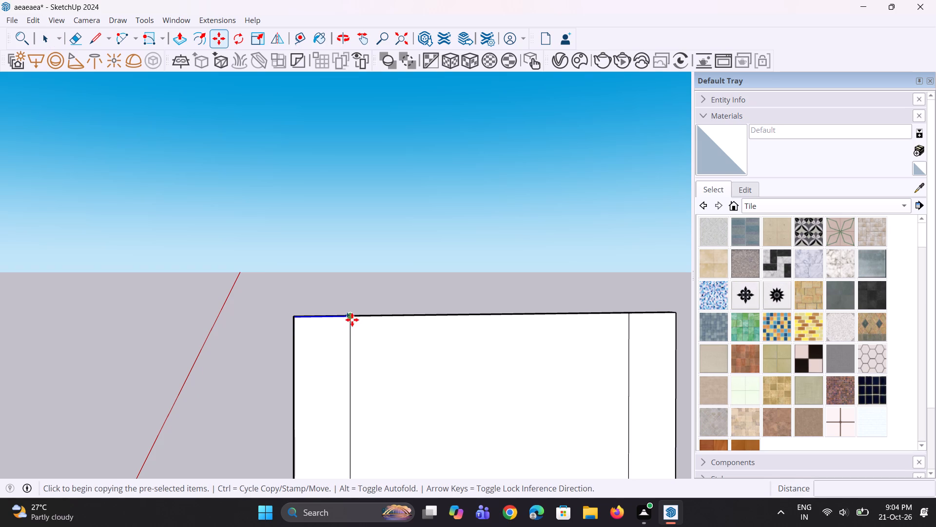
left_click(352, 320)
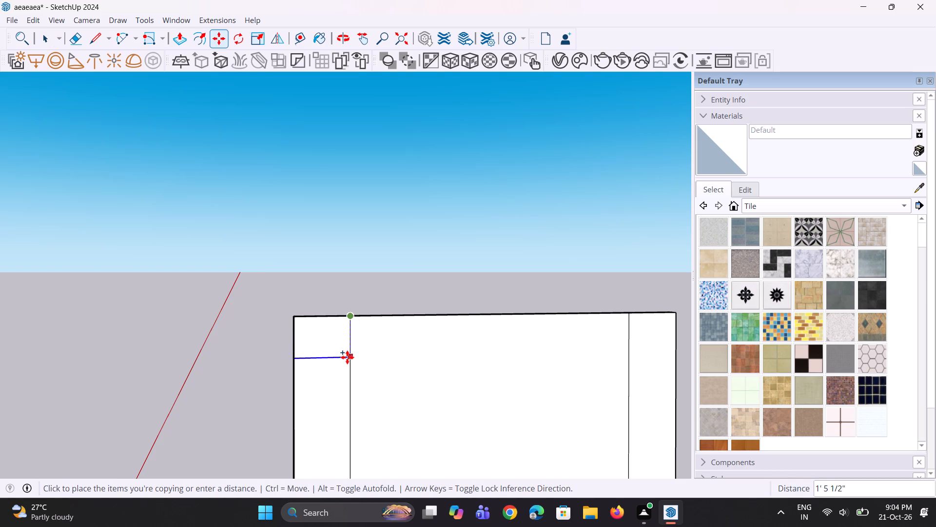
scroll(348, 357, "down", 3)
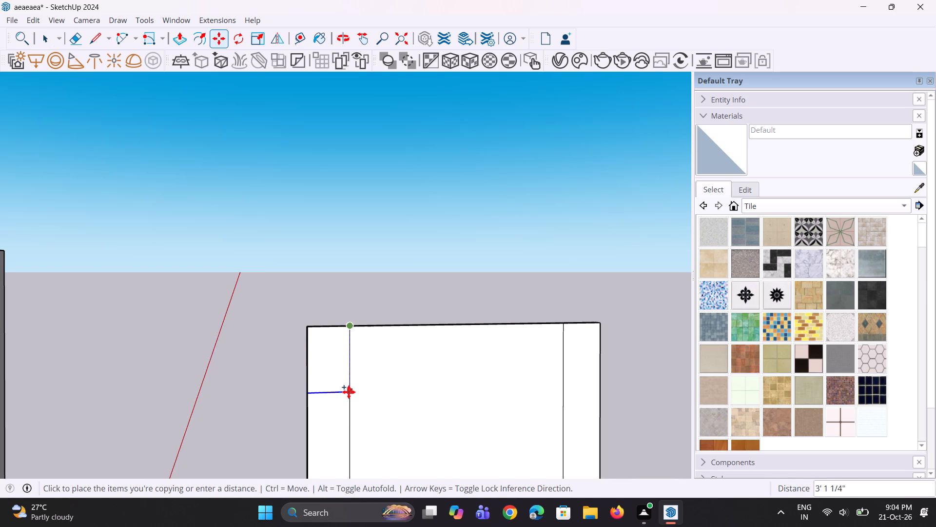
left_click(349, 392)
key("space")
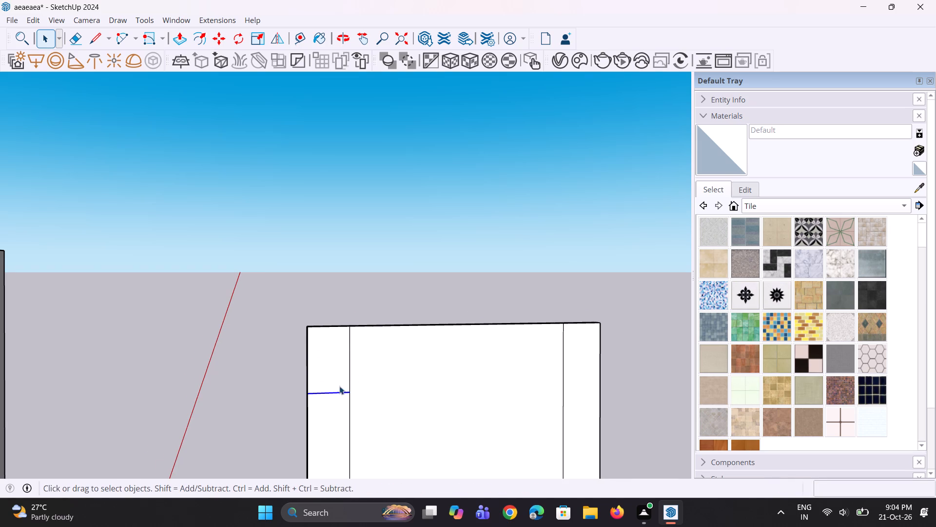
key("space")
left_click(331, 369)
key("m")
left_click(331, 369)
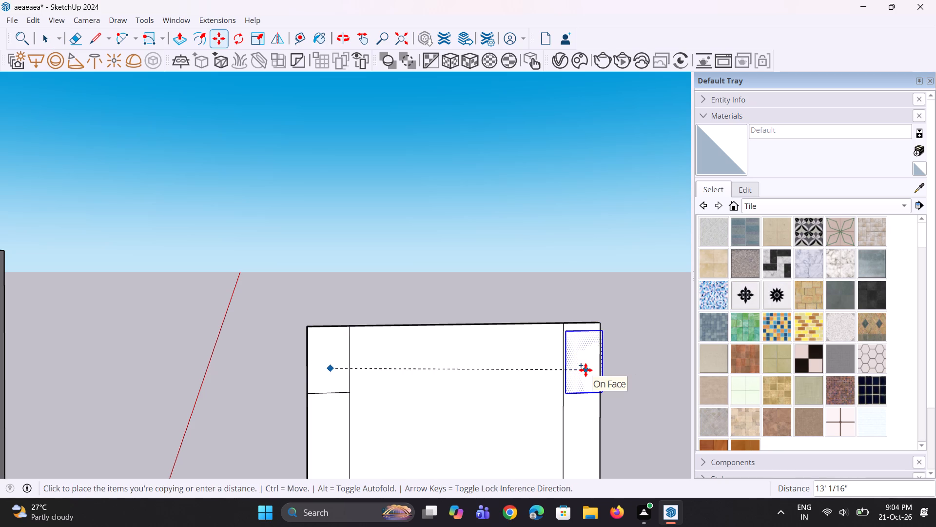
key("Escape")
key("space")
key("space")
Copy the left strip's upper face about 12' 10 1/2" across to the top of the right strip.
left_click(331, 386)
key("m")
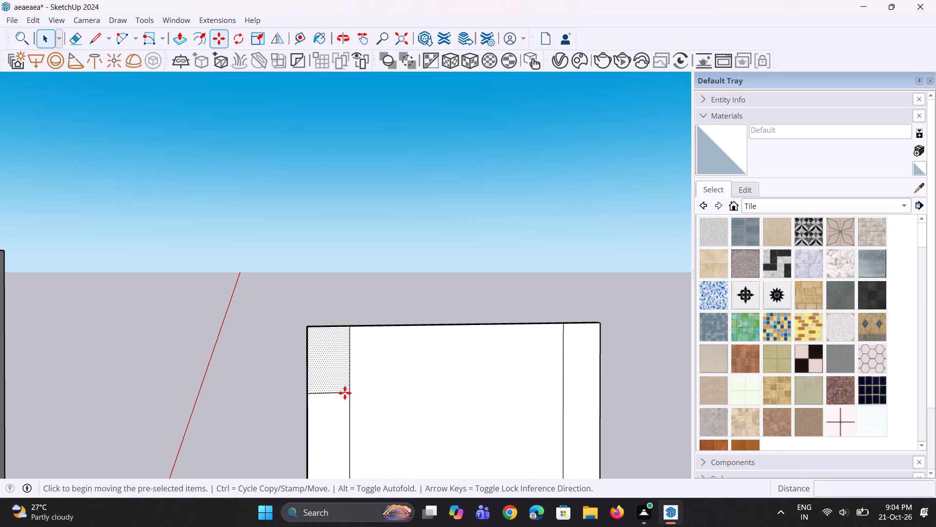
left_click(348, 391)
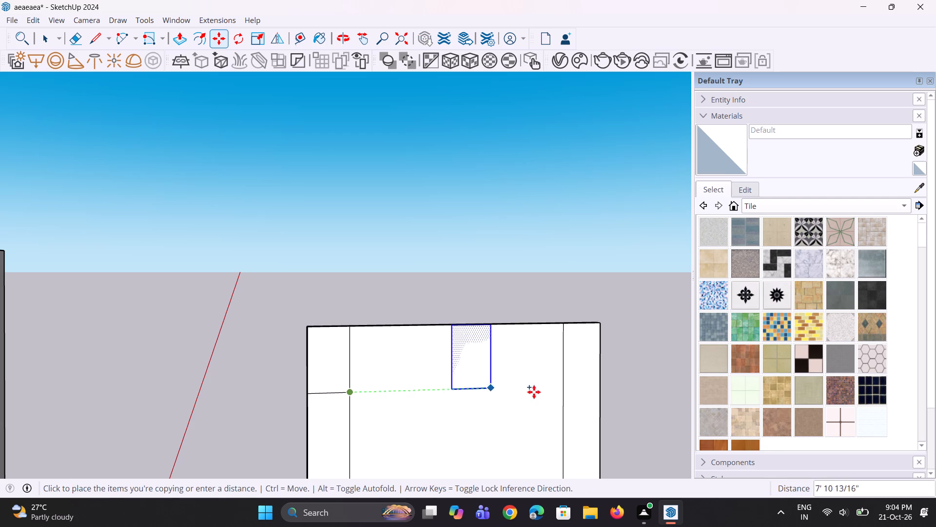
left_click(601, 387)
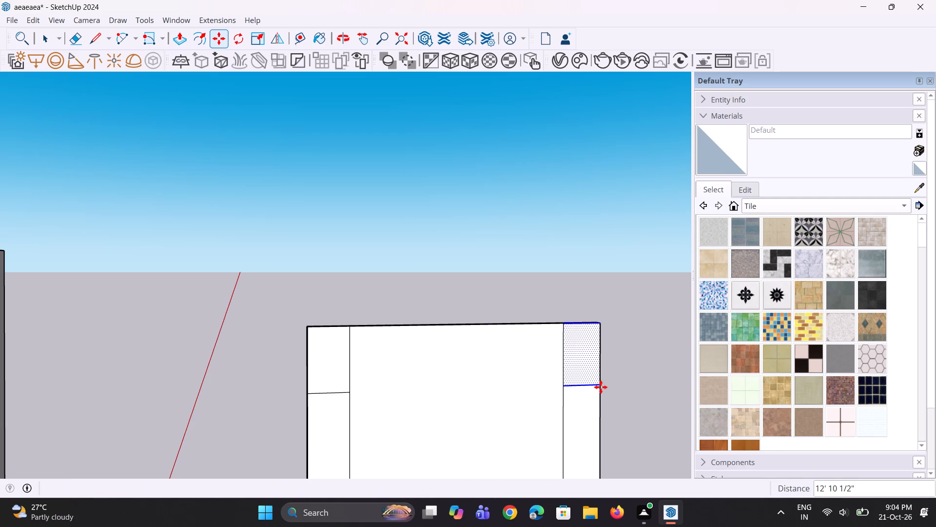
key("space")
key("space")
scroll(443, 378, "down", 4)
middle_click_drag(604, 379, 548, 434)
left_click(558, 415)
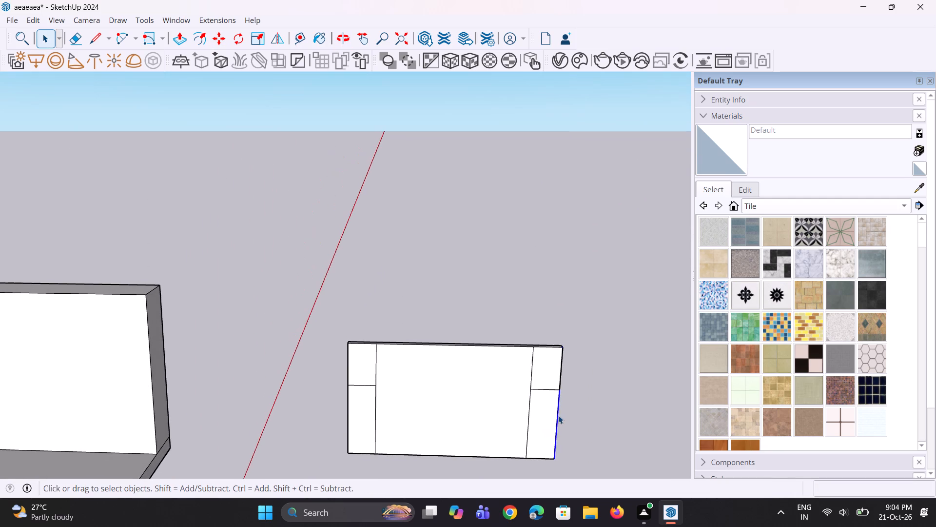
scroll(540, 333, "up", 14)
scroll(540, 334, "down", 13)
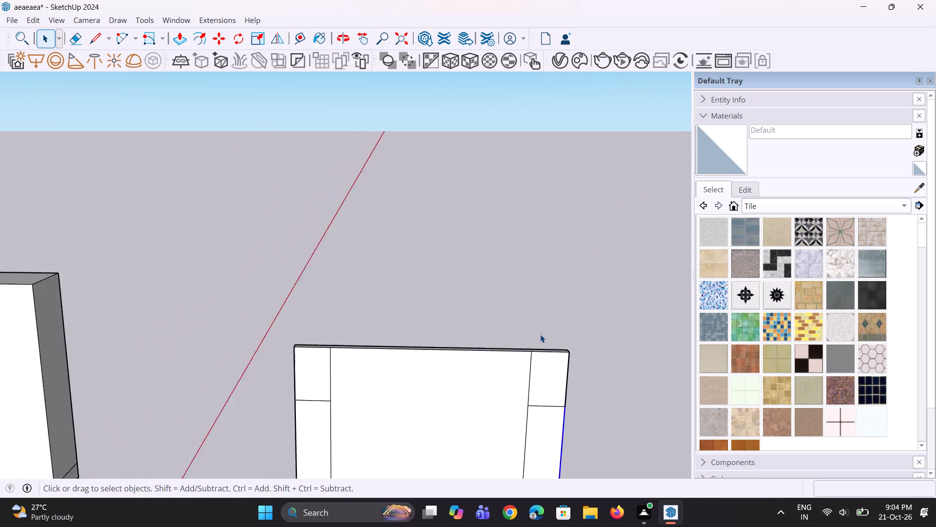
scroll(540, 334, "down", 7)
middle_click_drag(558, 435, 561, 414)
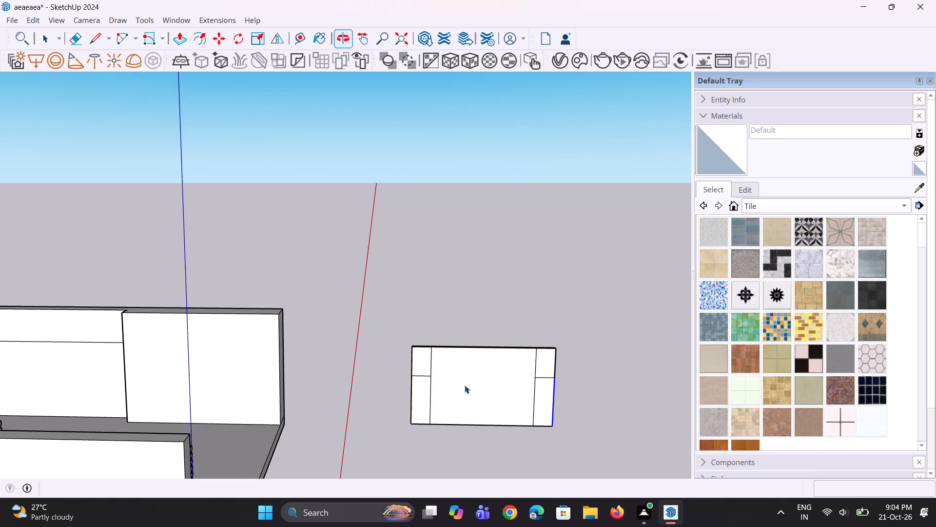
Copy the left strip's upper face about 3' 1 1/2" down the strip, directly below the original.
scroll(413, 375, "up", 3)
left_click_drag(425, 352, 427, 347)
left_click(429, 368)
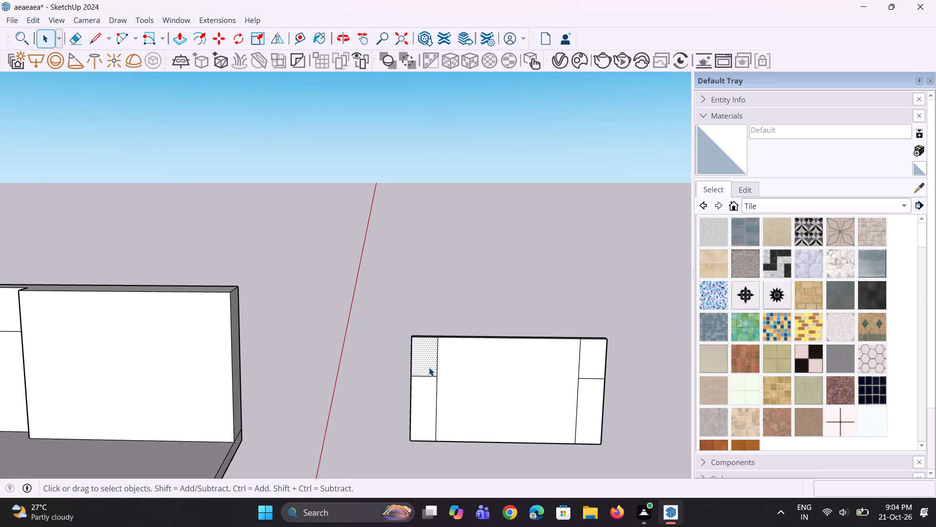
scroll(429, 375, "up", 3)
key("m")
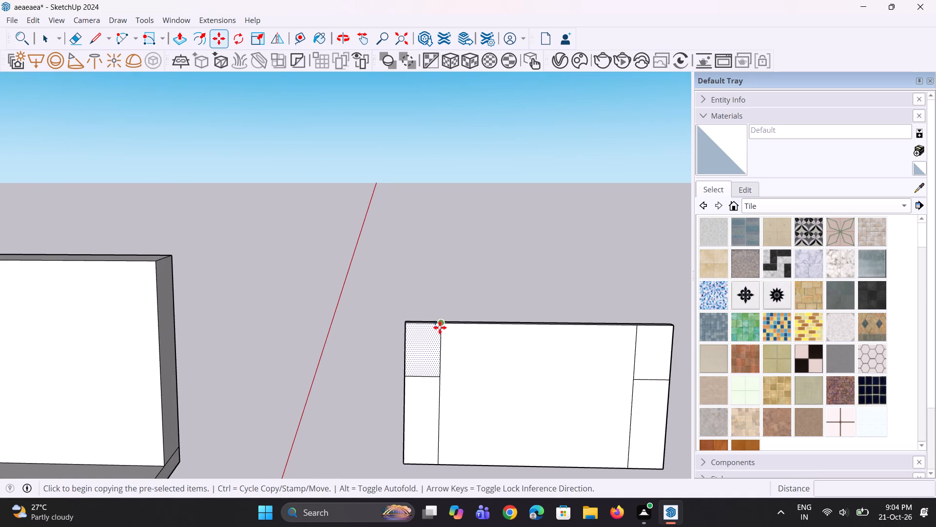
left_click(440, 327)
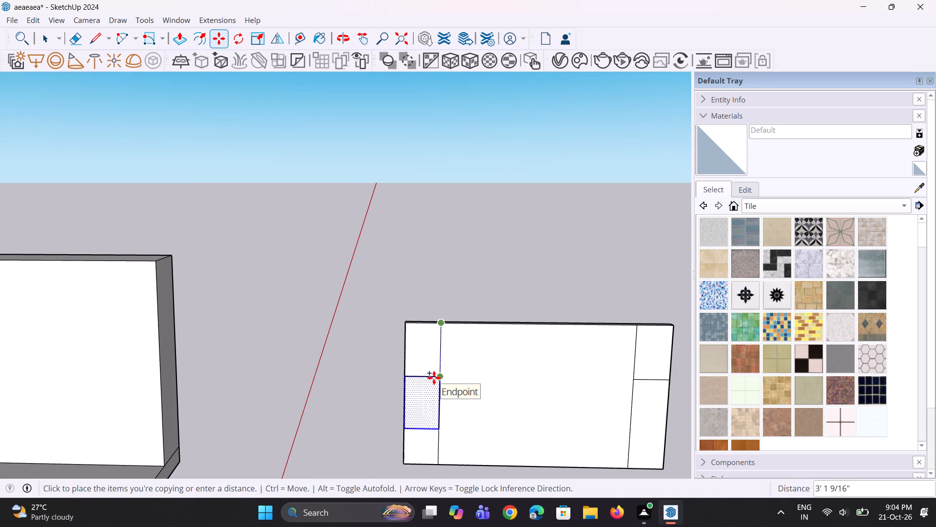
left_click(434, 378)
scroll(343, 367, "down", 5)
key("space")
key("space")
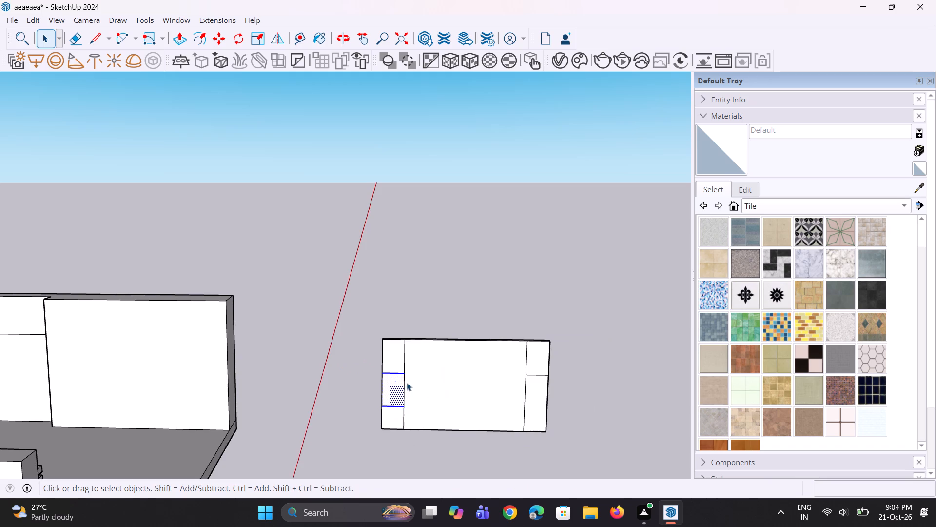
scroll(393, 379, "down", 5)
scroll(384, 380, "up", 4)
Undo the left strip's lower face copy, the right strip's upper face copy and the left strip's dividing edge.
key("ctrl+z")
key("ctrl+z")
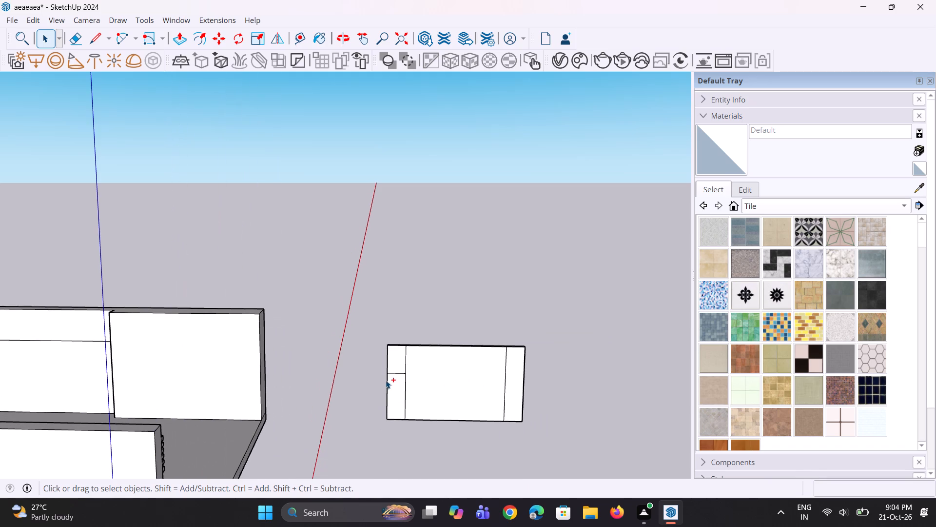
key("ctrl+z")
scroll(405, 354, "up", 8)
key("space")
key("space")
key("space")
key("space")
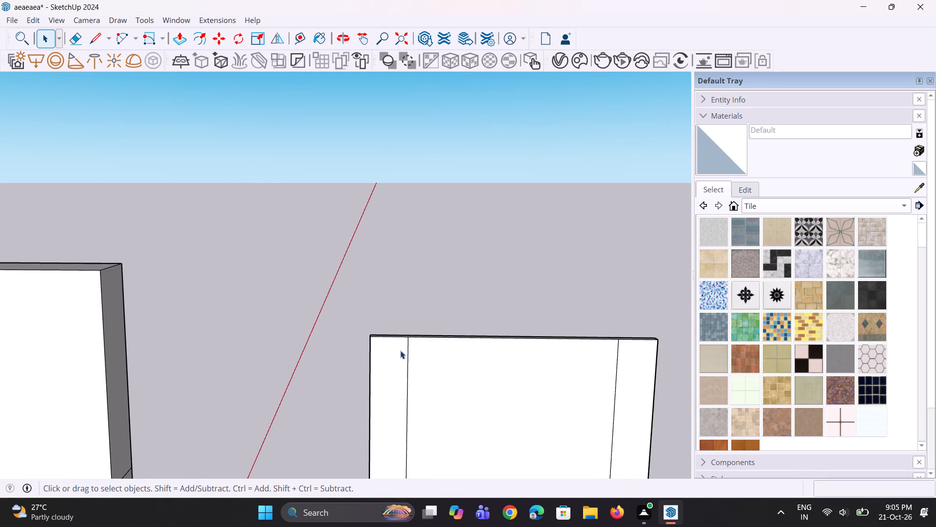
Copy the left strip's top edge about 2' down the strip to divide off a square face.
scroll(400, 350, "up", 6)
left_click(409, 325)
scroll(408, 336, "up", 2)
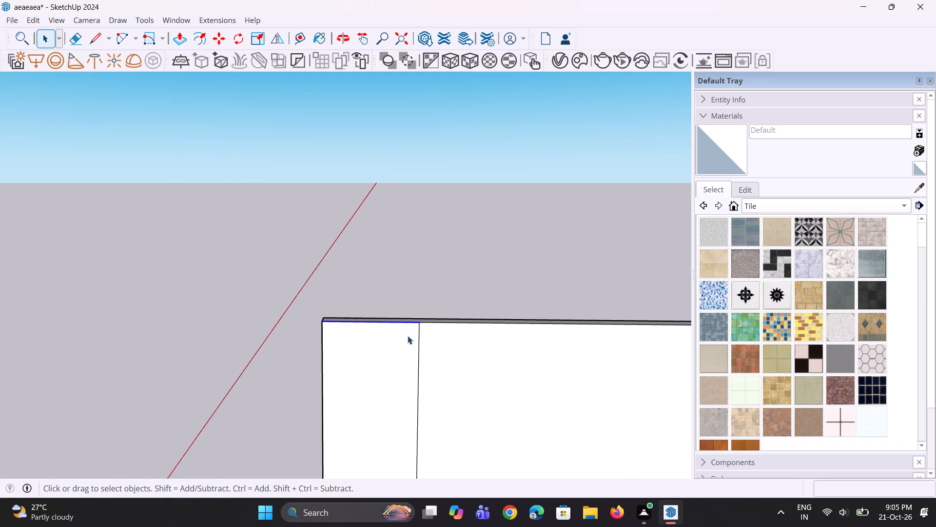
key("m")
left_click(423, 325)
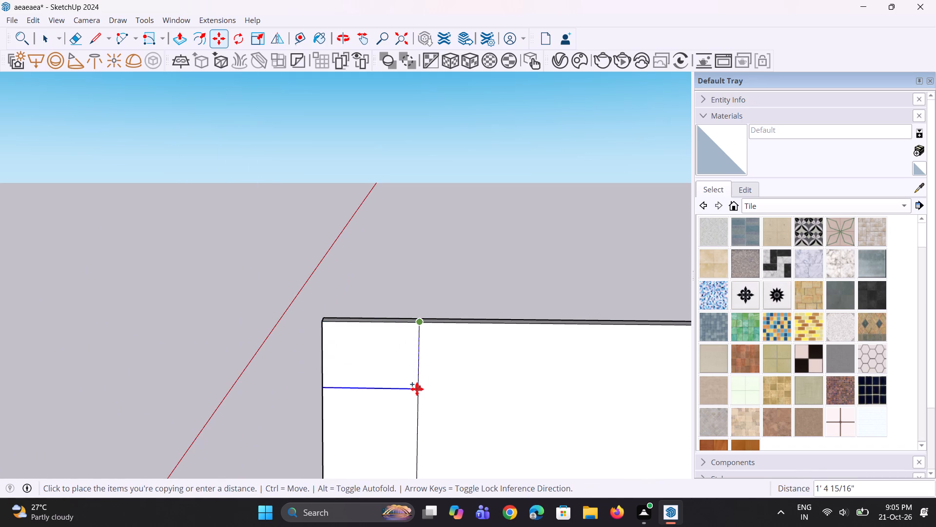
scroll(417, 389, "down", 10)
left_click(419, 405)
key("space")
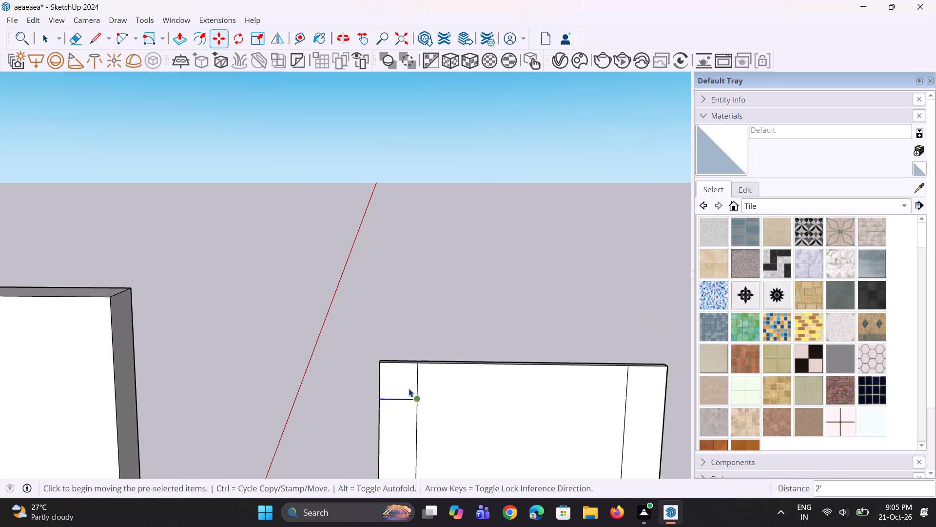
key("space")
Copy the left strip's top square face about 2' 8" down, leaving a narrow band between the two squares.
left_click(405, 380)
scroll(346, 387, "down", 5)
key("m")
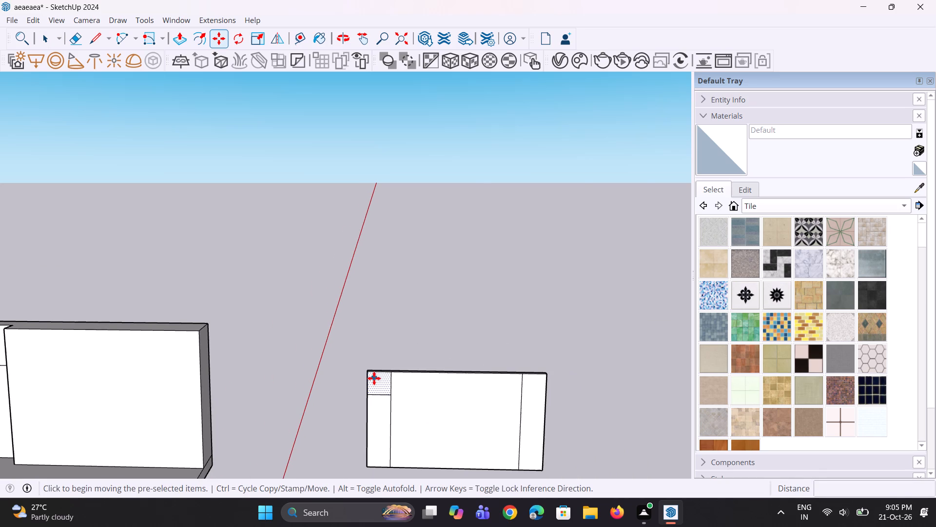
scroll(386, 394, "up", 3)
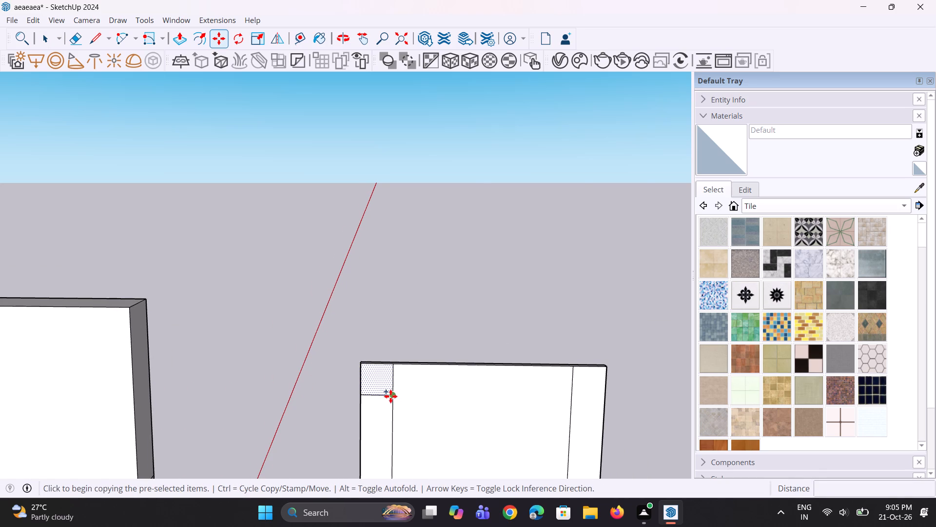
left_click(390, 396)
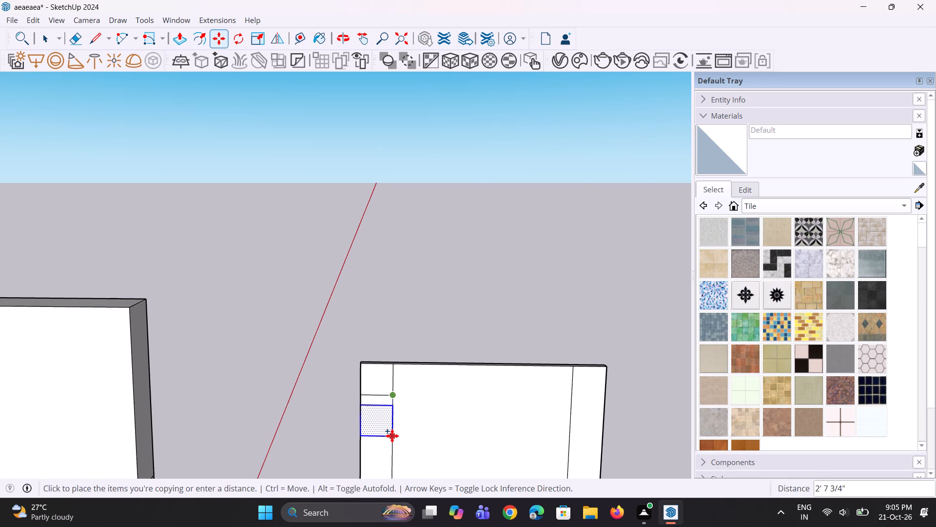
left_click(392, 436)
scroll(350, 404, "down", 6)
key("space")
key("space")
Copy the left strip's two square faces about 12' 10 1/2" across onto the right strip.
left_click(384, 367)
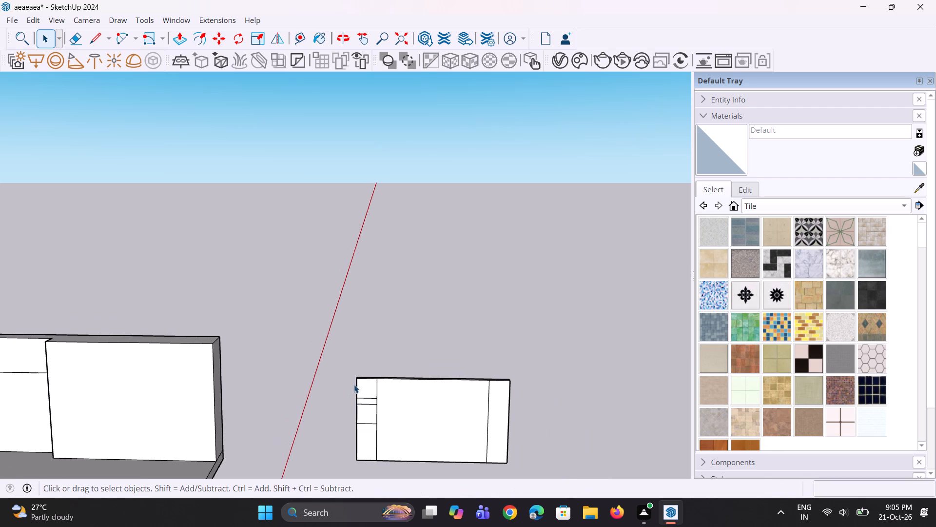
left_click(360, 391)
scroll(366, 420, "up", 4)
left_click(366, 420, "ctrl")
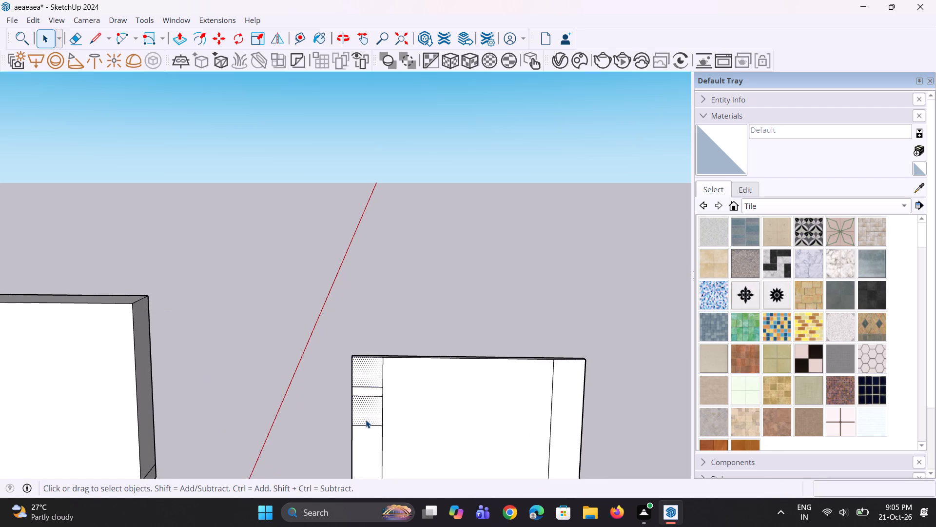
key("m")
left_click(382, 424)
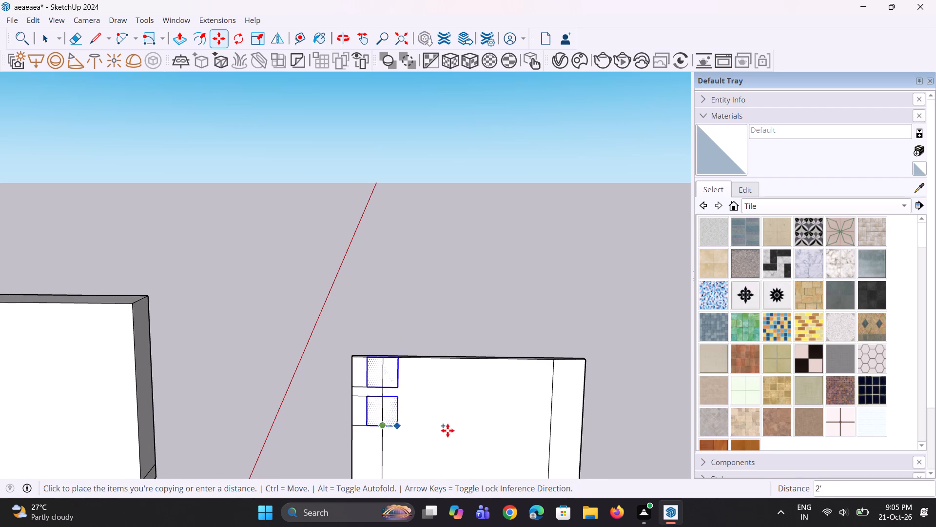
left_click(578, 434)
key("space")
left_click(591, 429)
Examine the panel's divided side strips and the narrow band between the left strip's square faces.
scroll(453, 394, "down", 4)
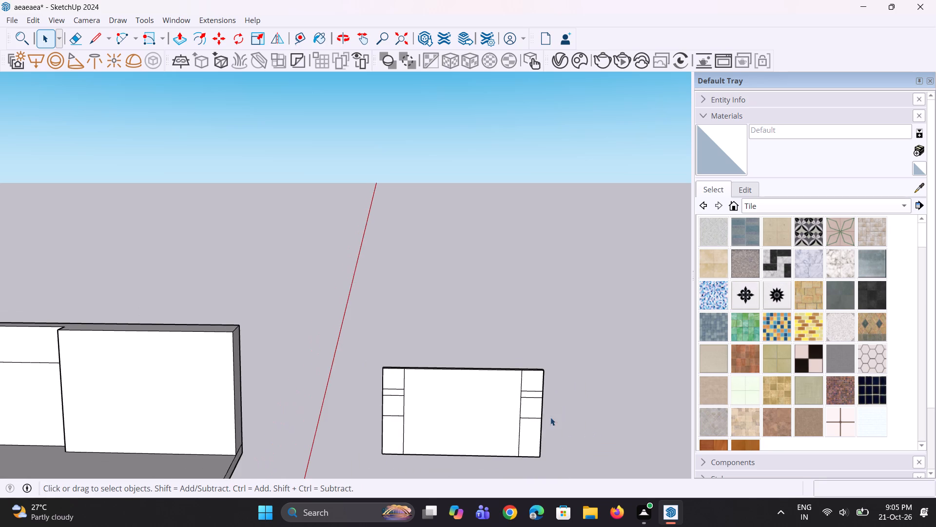
middle_click_drag(550, 417, 413, 370)
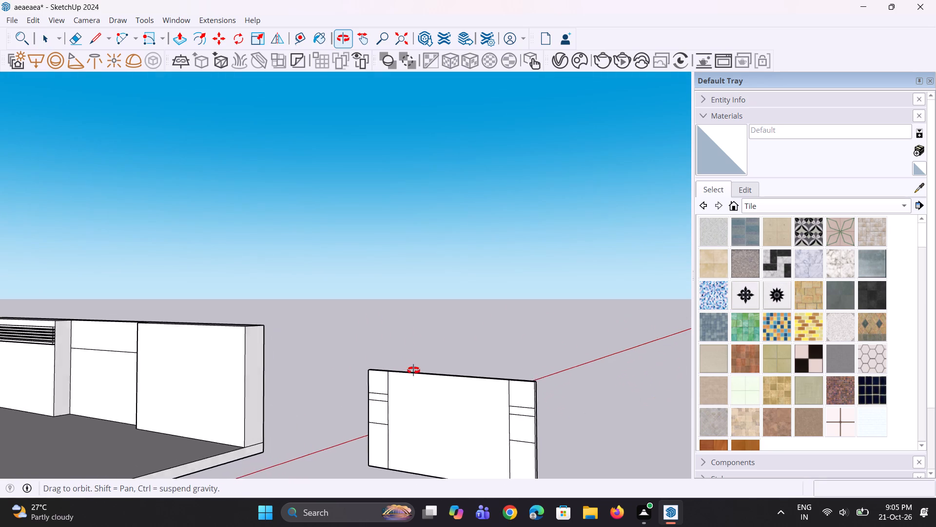
middle_click_drag(413, 370, 414, 370)
key("space")
key("space")
scroll(367, 416, "down", 5)
middle_click_drag(387, 432, 438, 400)
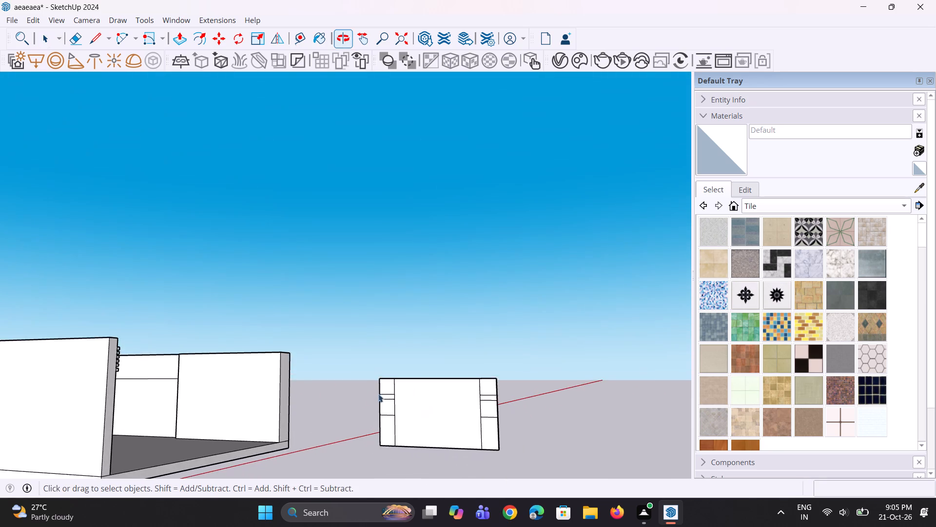
scroll(366, 391, "up", 7)
left_click(402, 398)
left_click(400, 404)
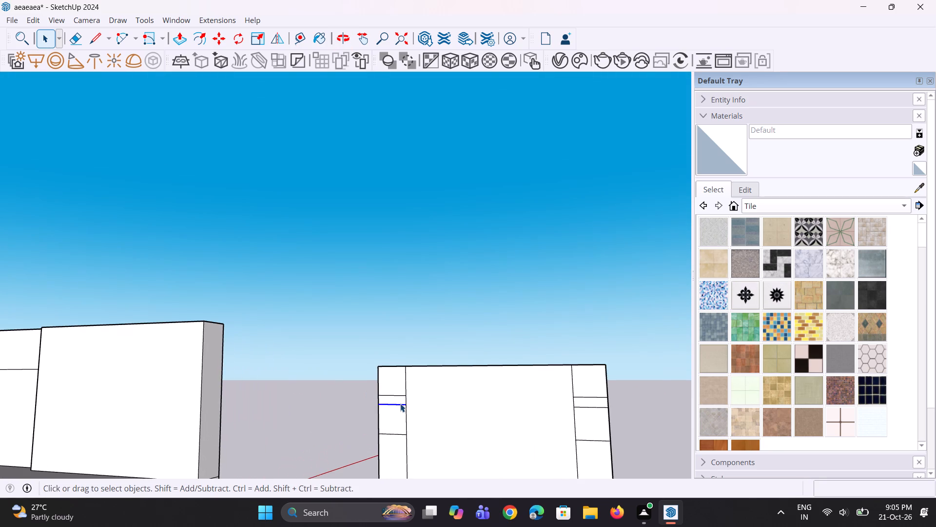
scroll(400, 404, "up", 2)
left_click(401, 398)
scroll(379, 407, "down", 5)
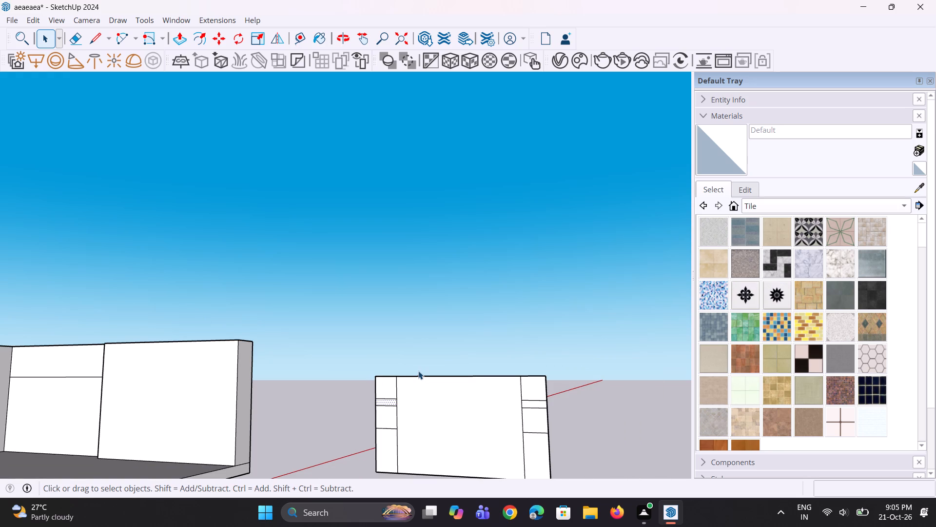
scroll(405, 319, "down", 2)
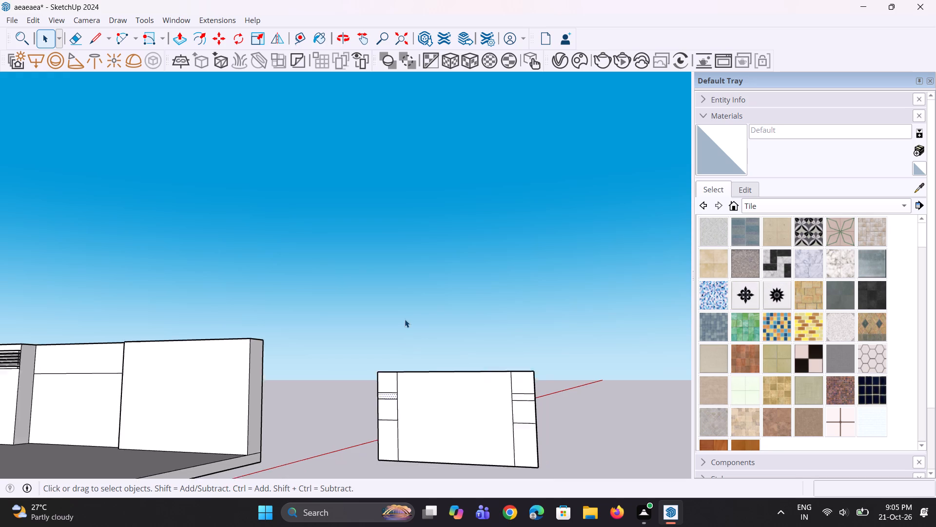
scroll(405, 319, "down", 2)
scroll(370, 362, "down", 4)
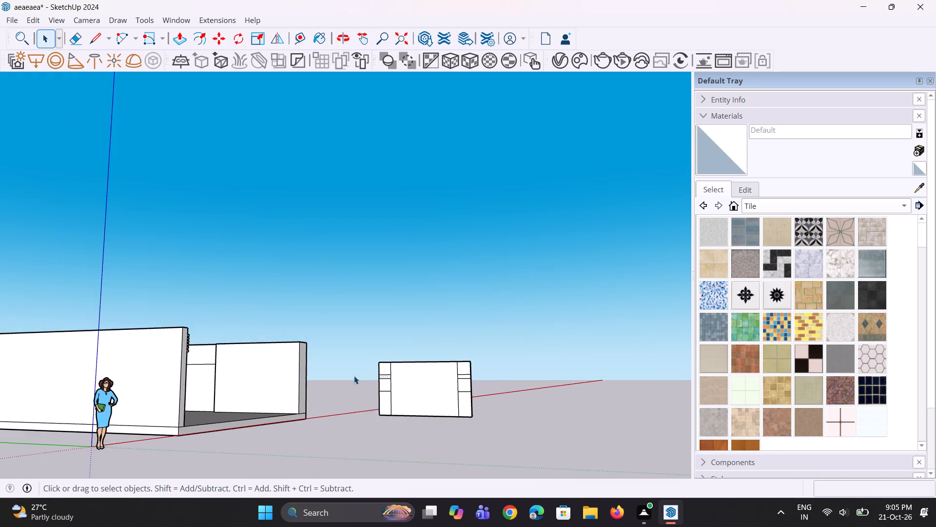
middle_click_drag(354, 376, 379, 386)
scroll(398, 383, "up", 4)
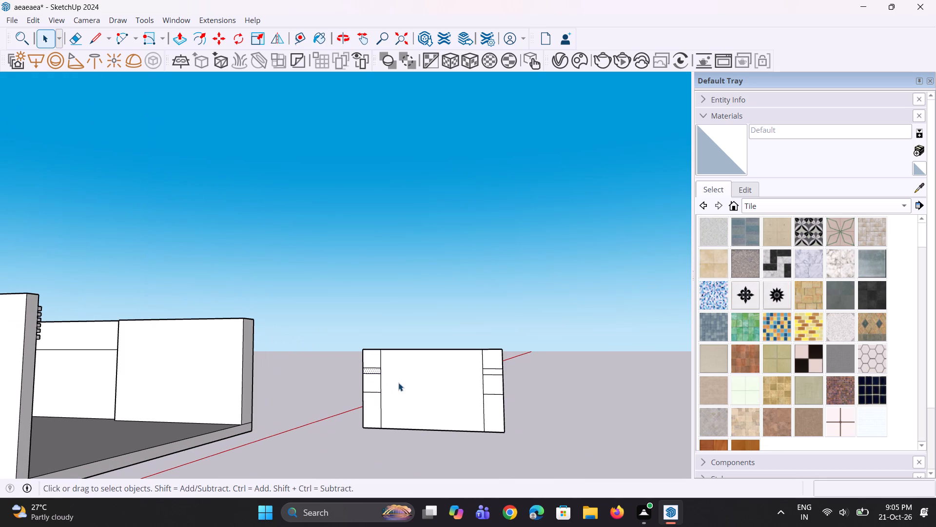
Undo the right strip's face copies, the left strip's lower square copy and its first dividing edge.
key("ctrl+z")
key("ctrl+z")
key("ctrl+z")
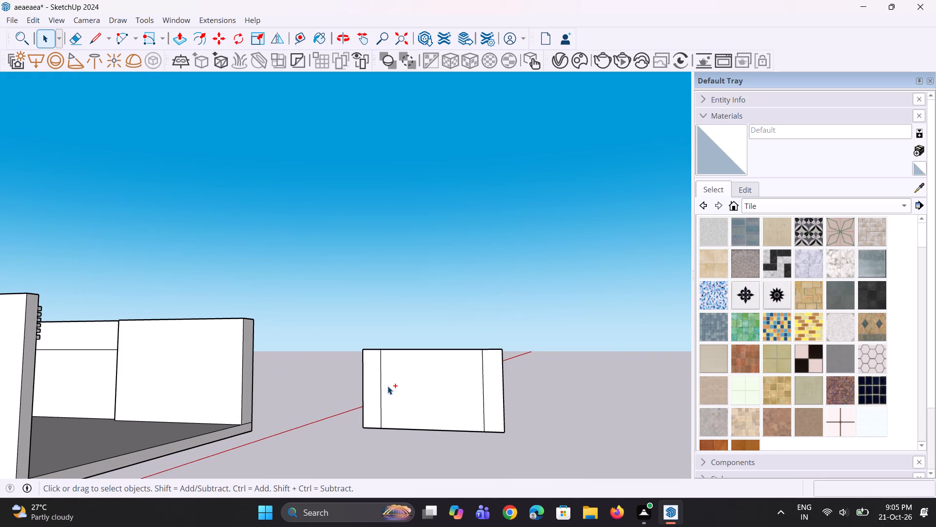
Copy the left strip's top edge about 2' 6" down the strip to divide off an upper face.
scroll(369, 365, "up", 11)
middle_click_drag(377, 341, 361, 389)
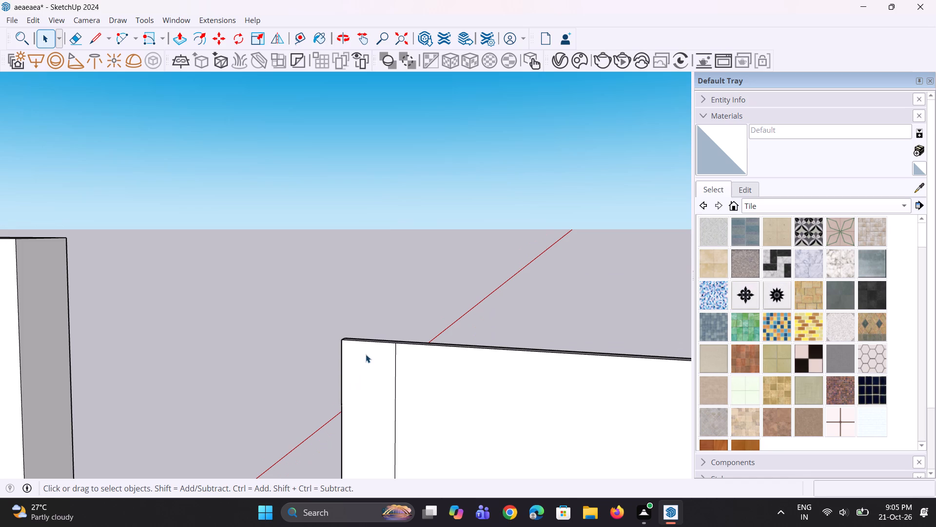
left_click(373, 344)
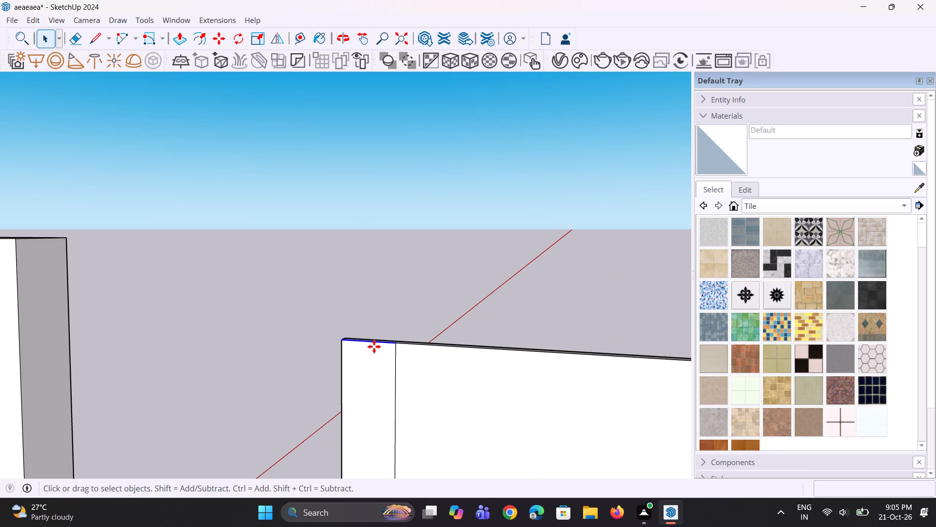
key("m")
scroll(386, 332, "down", 5)
left_click(392, 340)
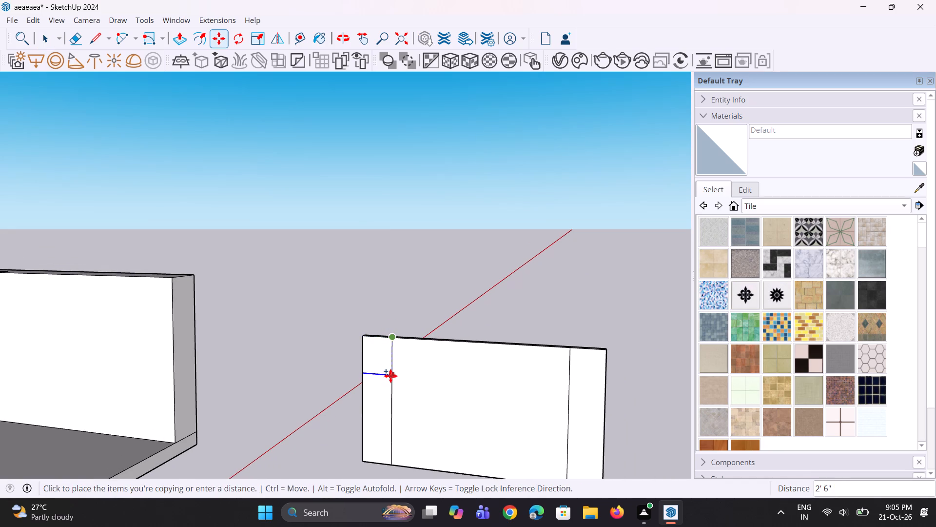
left_click(390, 376)
key("space")
Copy the left strip's upper face about 3' down the strip, leaving a narrow band between the two faces.
left_click(375, 361)
key("m")
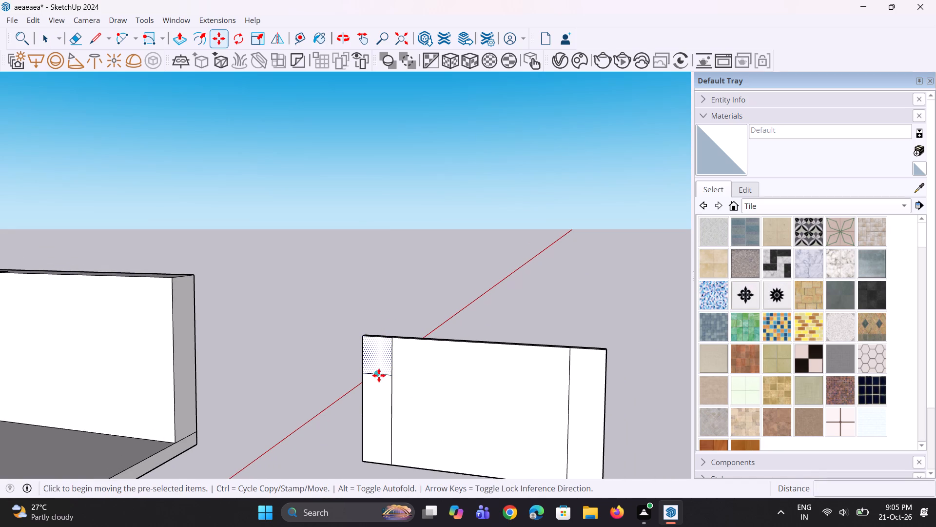
left_click(391, 378)
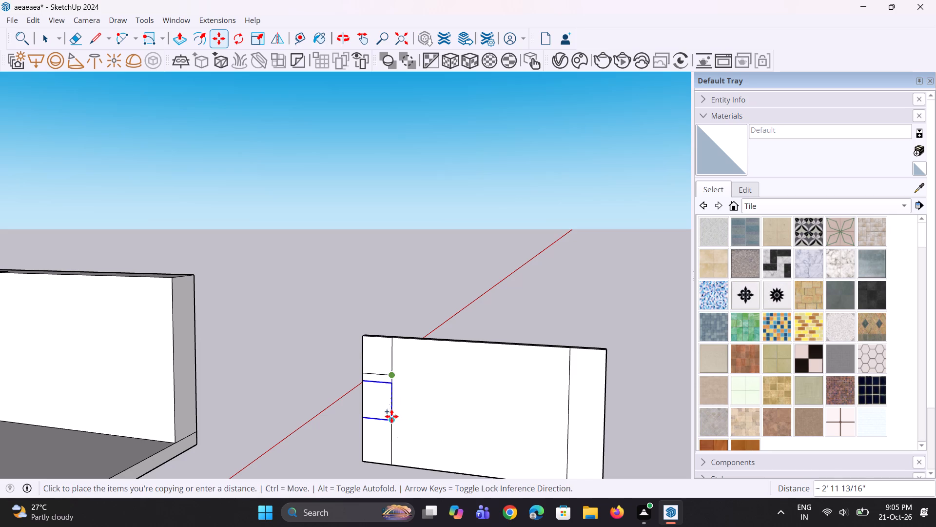
left_click(393, 415)
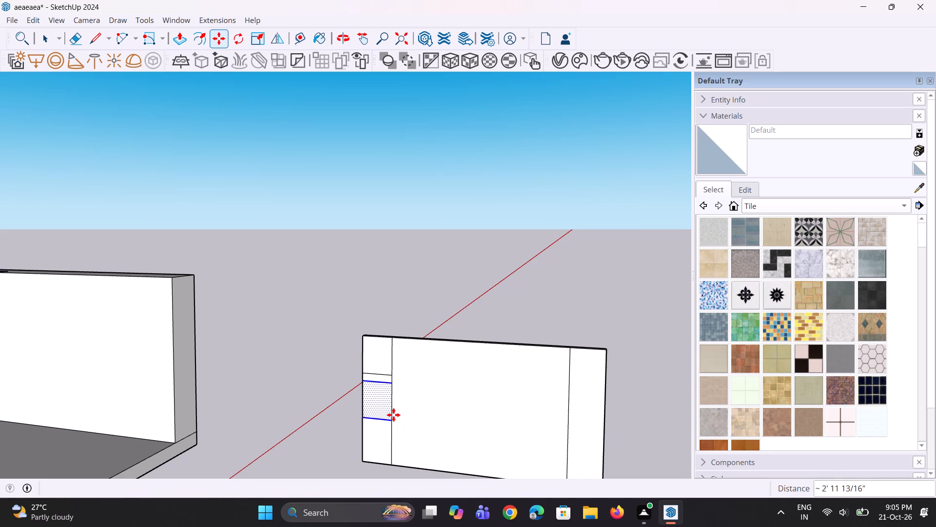
key("space")
key("space")
Copy the left strip's upper and lower square faces across the panel onto the right strip, aligned with its outer edge.
left_click(377, 338)
left_click(372, 360)
left_click(374, 397)
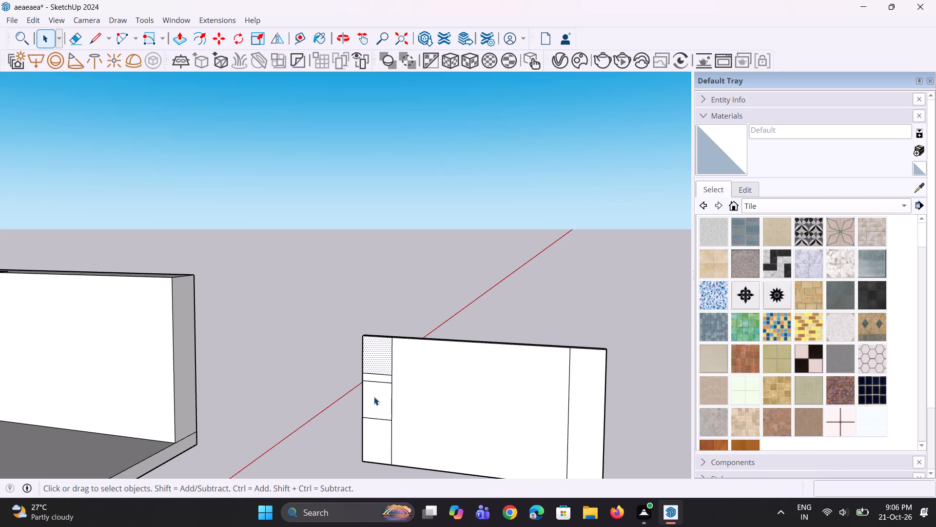
left_click(385, 365, "ctrl")
key("m")
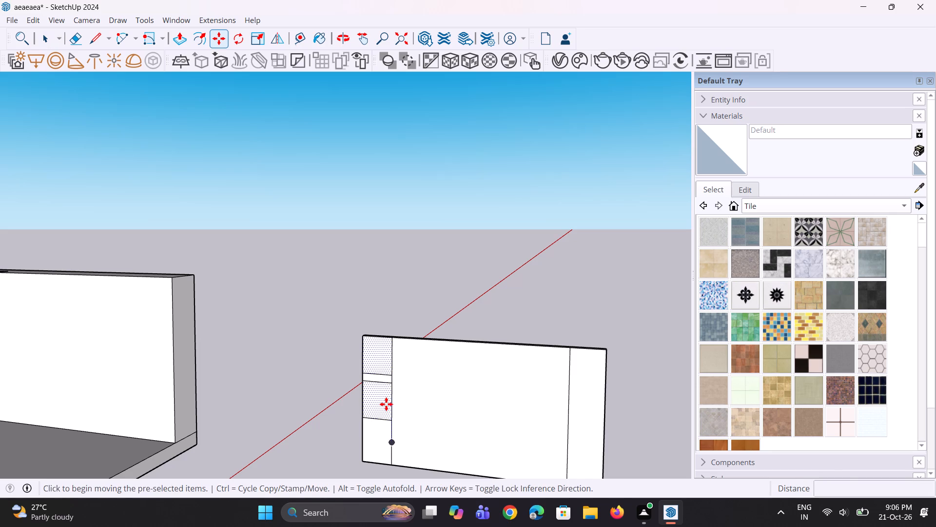
left_click(390, 420)
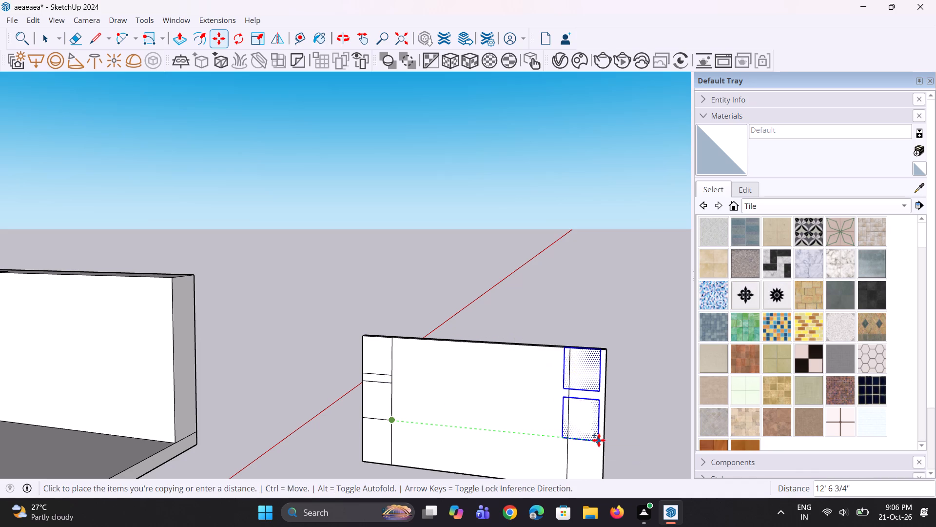
left_click(602, 442)
key("space")
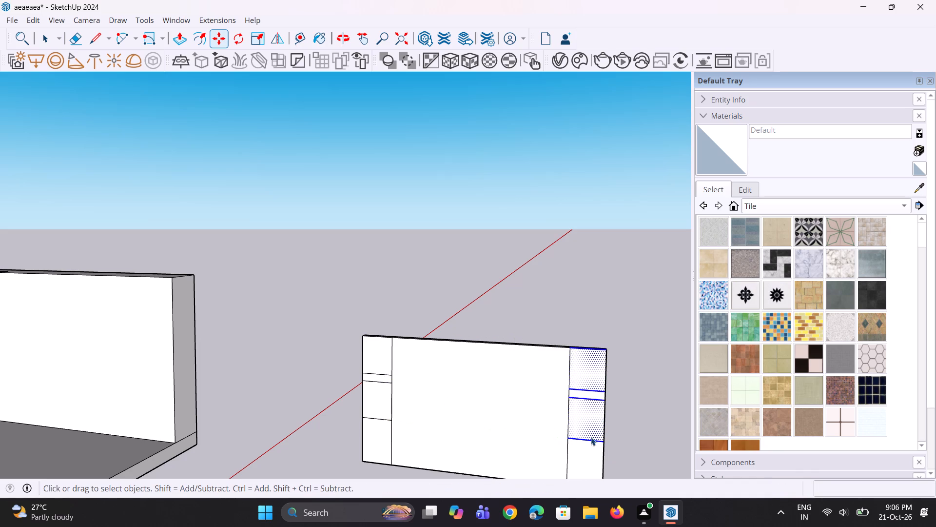
key("space")
key("space")
Offset the left strip's upper square face inward to form a thin border around an inner rectangle.
scroll(345, 363, "up", 2)
left_click(378, 358)
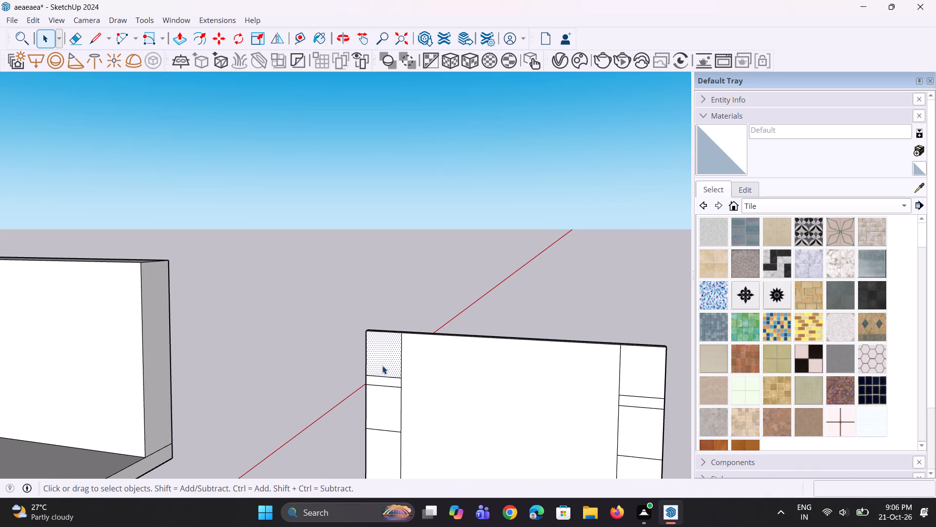
key("f")
left_click(385, 378)
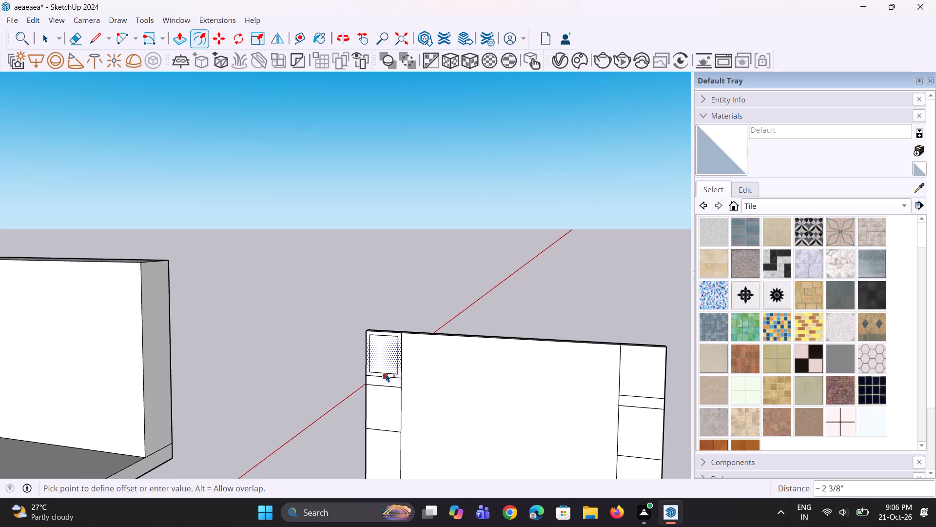
left_click(386, 373)
key("space")
key("space")
Offset the left strip's lower square face inward with a similar thin border.
left_click(381, 395)
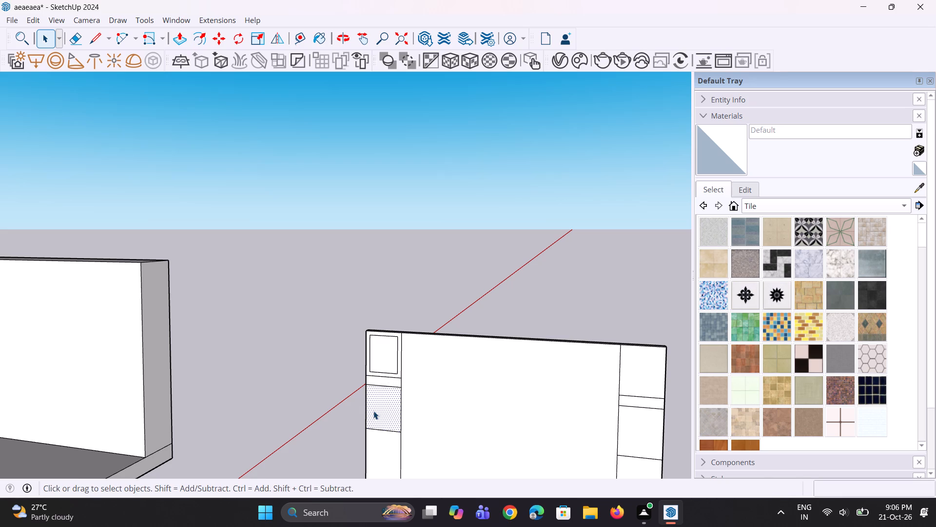
key("f")
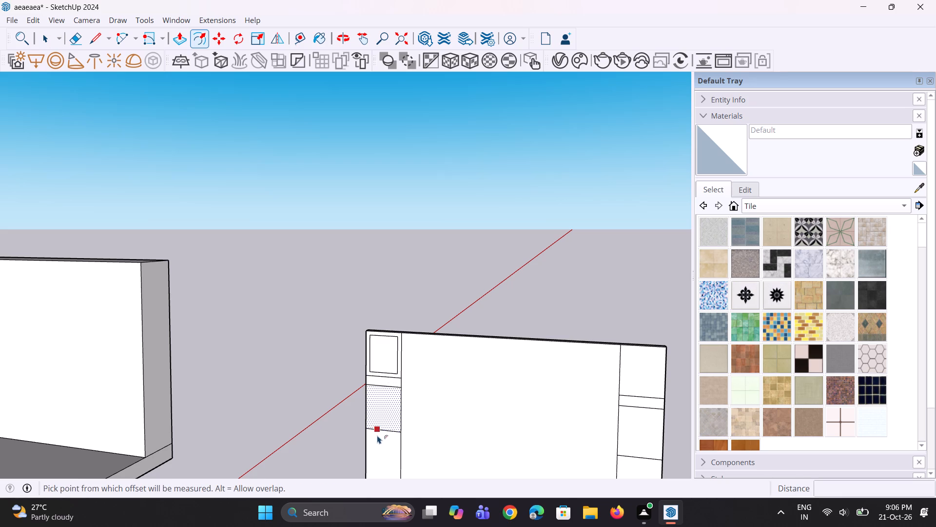
left_click(377, 435)
left_click(380, 426)
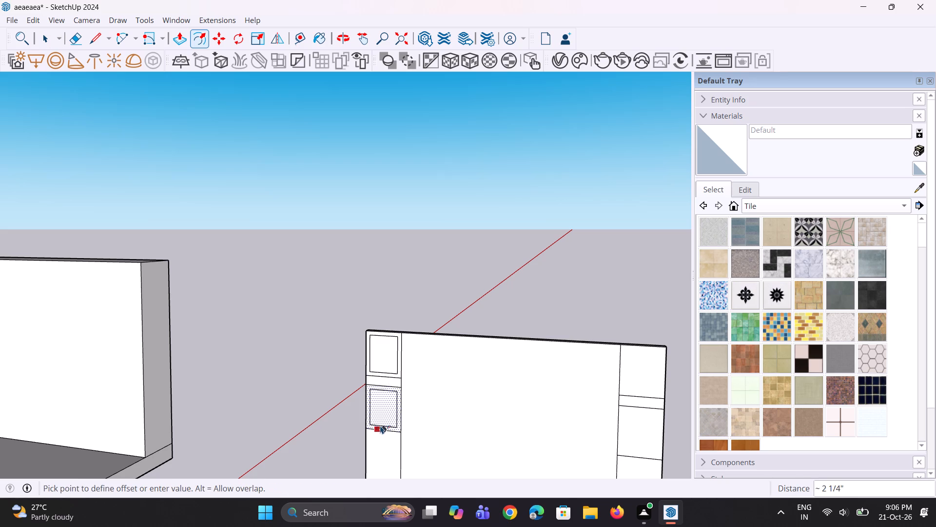
key("space")
key("space")
left_click(421, 287)
Offset the right strip's upper square face inward to form a thin border around an inner rectangle.
scroll(342, 354, "down", 5)
middle_click_drag(544, 411, 590, 392)
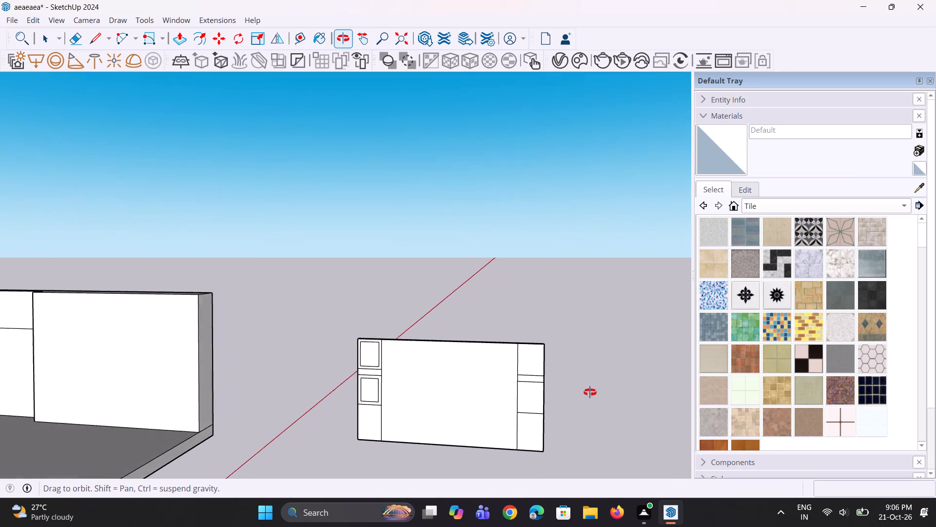
middle_click_drag(590, 392, 595, 390)
scroll(540, 363, "up", 8)
left_click(519, 376)
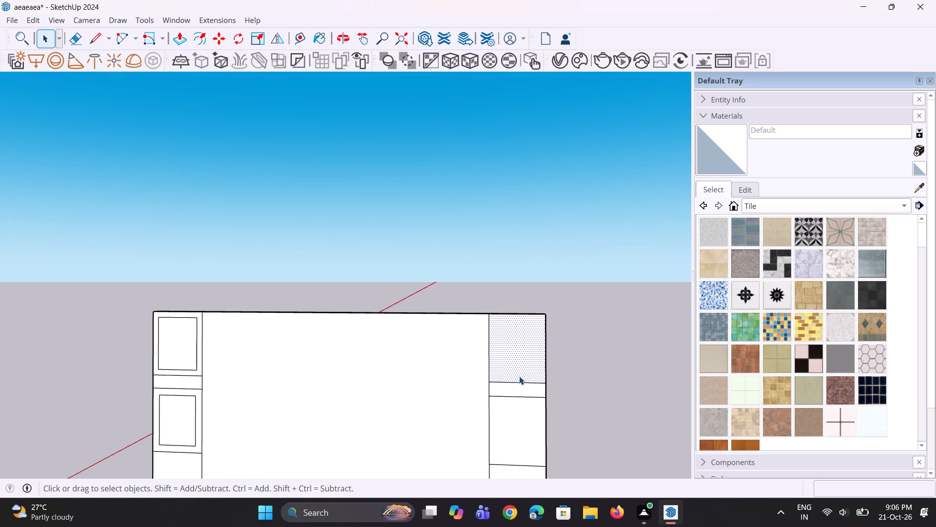
key("f")
left_click(516, 384)
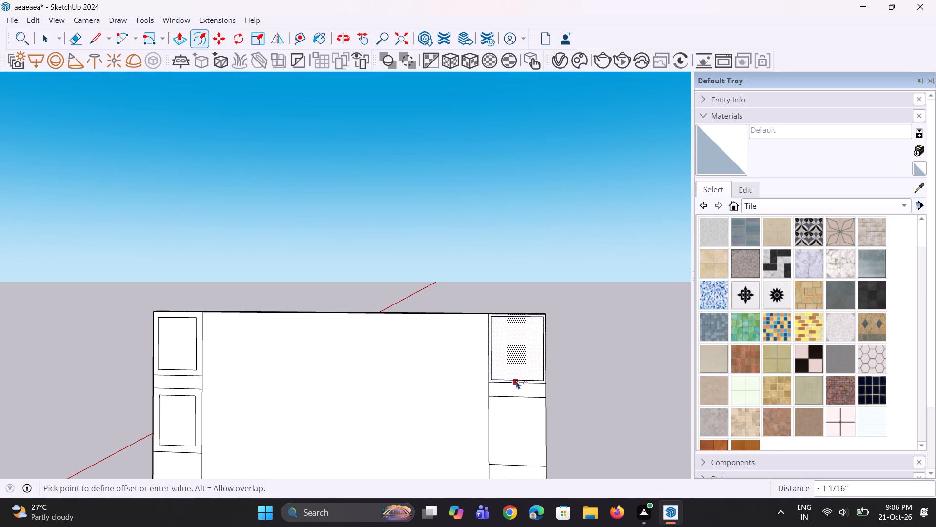
left_click(517, 378)
key("space")
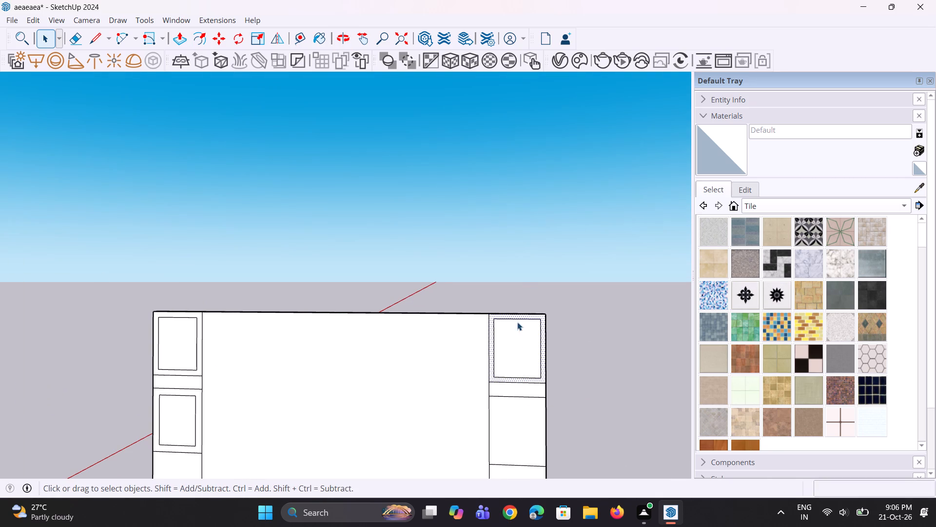
key("space")
left_click(519, 279)
Offset the right strip's lower square face inward with a similar thin border.
scroll(511, 283, "down", 4)
left_click(516, 403)
scroll(512, 415, "up", 3)
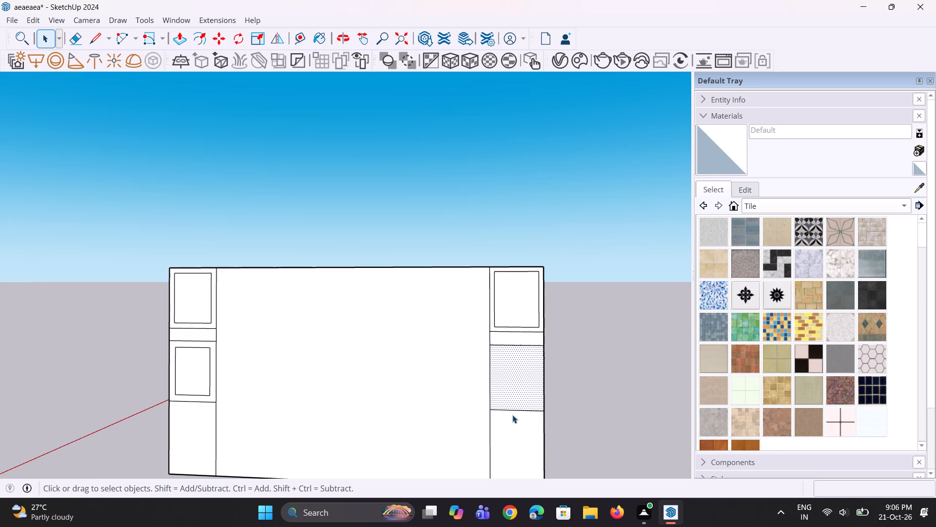
key("f")
left_click(509, 420)
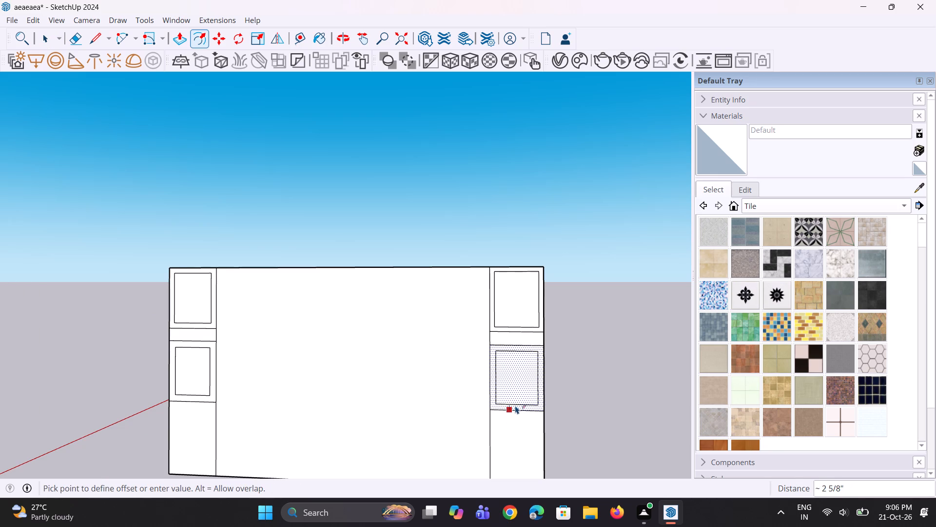
left_click(516, 406)
key("space")
key("space")
left_click(614, 359)
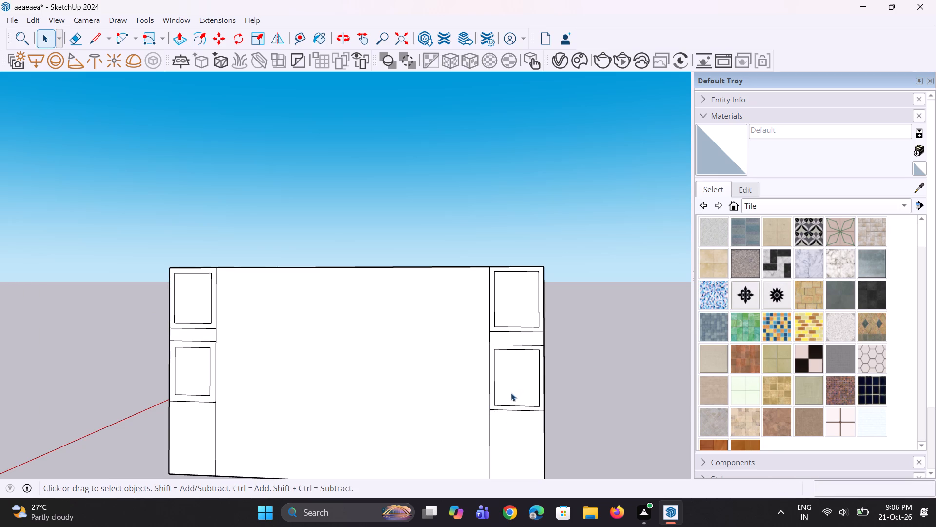
Paint the right strip's two inner rectangles with Translucent Glass Gray from the Glass and Mirrors materials.
scroll(511, 393, "down", 4)
middle_click_drag(513, 393, 504, 391)
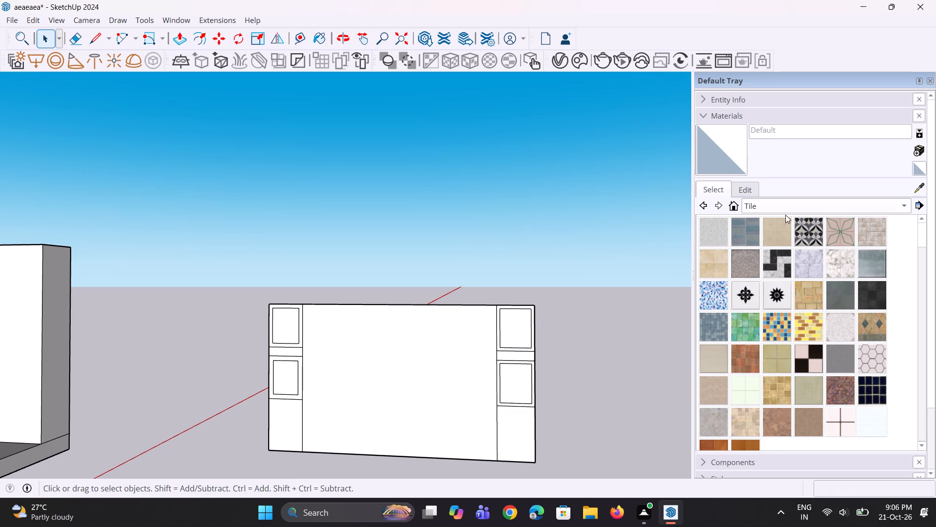
left_click(789, 208)
left_click(775, 132)
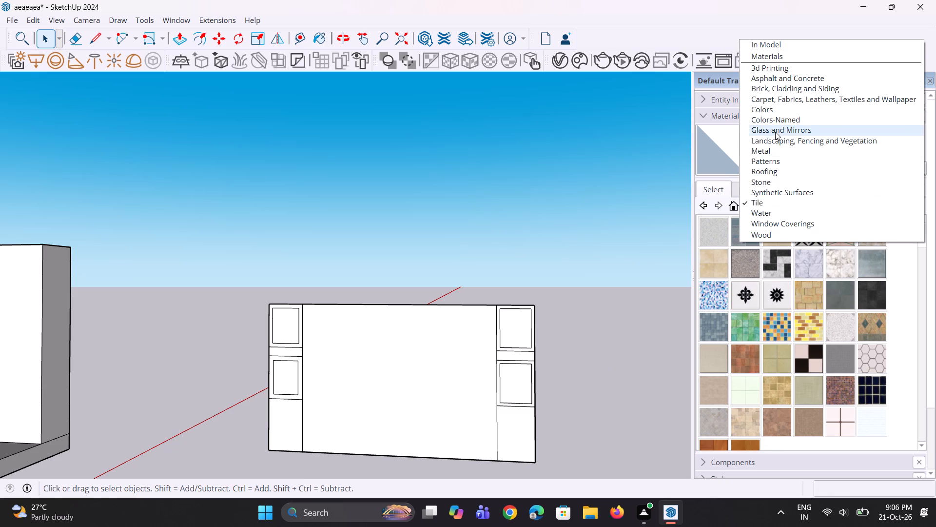
left_click(755, 265)
scroll(503, 353, "up", 3)
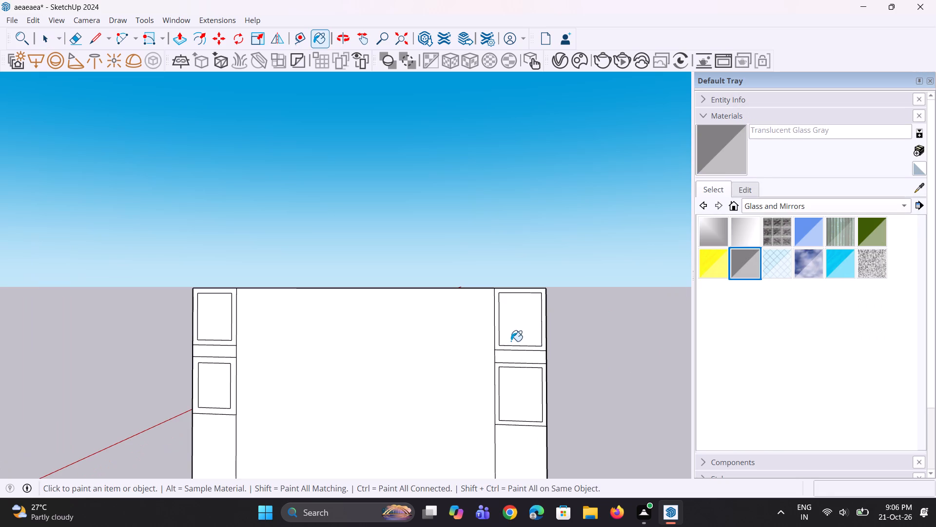
left_click(511, 341)
left_click(520, 405)
Draw a line across the panel's narrow end face, level with the bottom edge of the right strip's upper square.
scroll(470, 389, "down", 9)
middle_click_drag(483, 376, 279, 354)
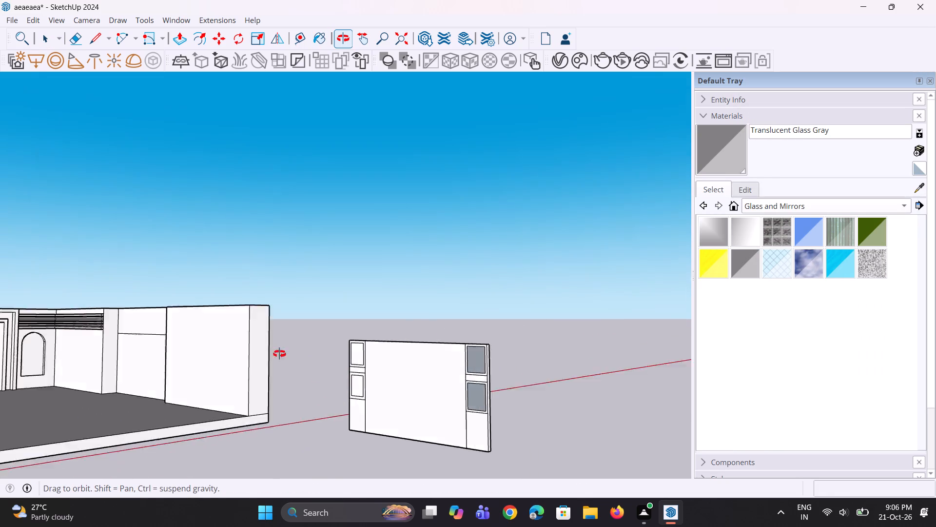
middle_click_drag(279, 354, 187, 350)
scroll(368, 360, "down", 1)
scroll(413, 386, "up", 3)
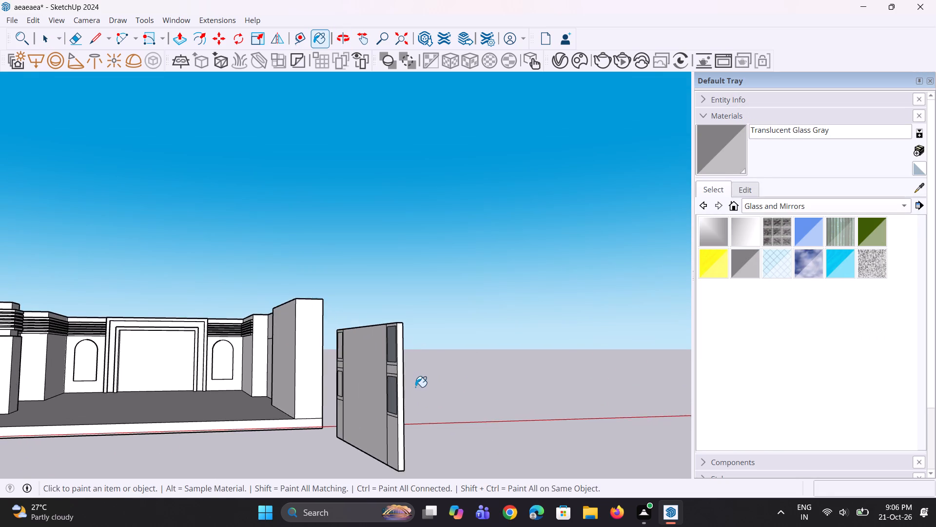
scroll(415, 387, "up", 1)
key("l")
scroll(429, 393, "up", 3)
middle_click_drag(429, 393, 415, 393)
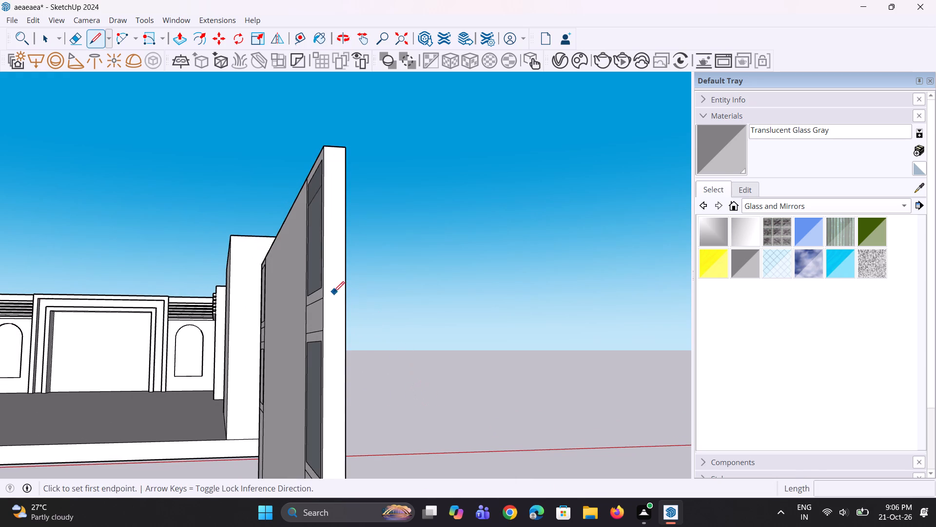
left_click(326, 296)
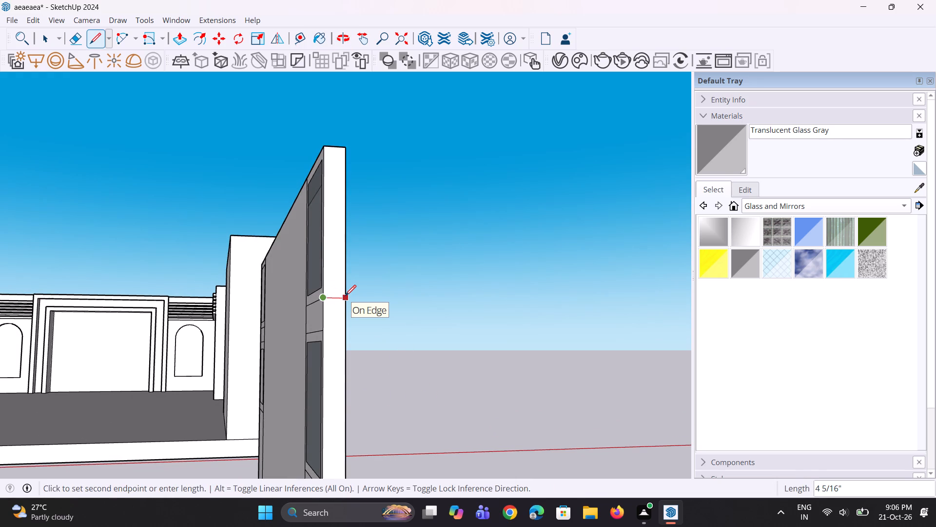
left_click(347, 296)
Draw a line across the panel's top thickness from the upper end of the right strip's vertical dividing edge.
middle_click_drag(325, 292, 414, 422)
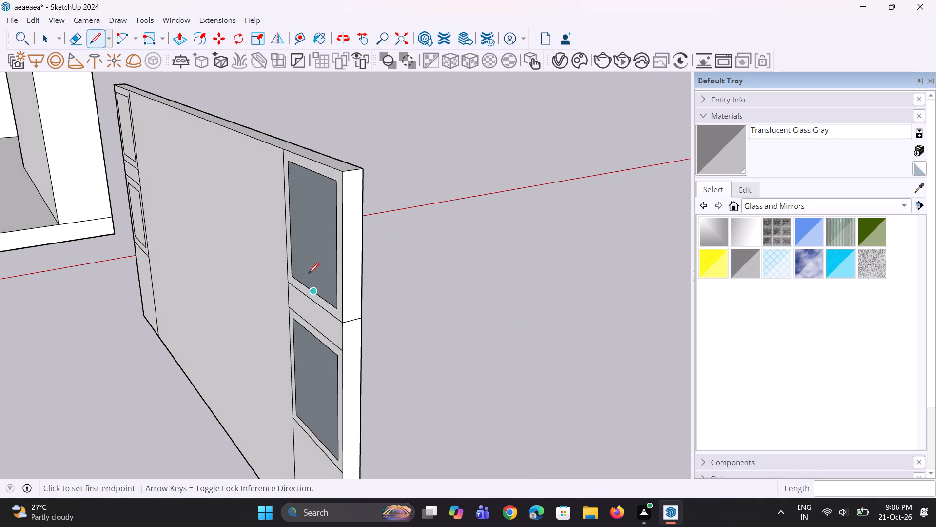
scroll(274, 116, "down", 1)
scroll(278, 136, "up", 8)
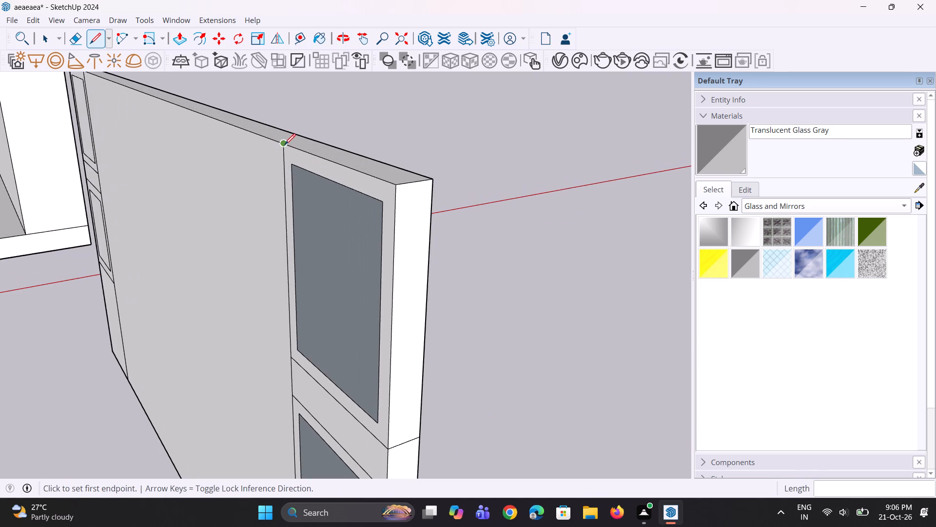
left_click(285, 144)
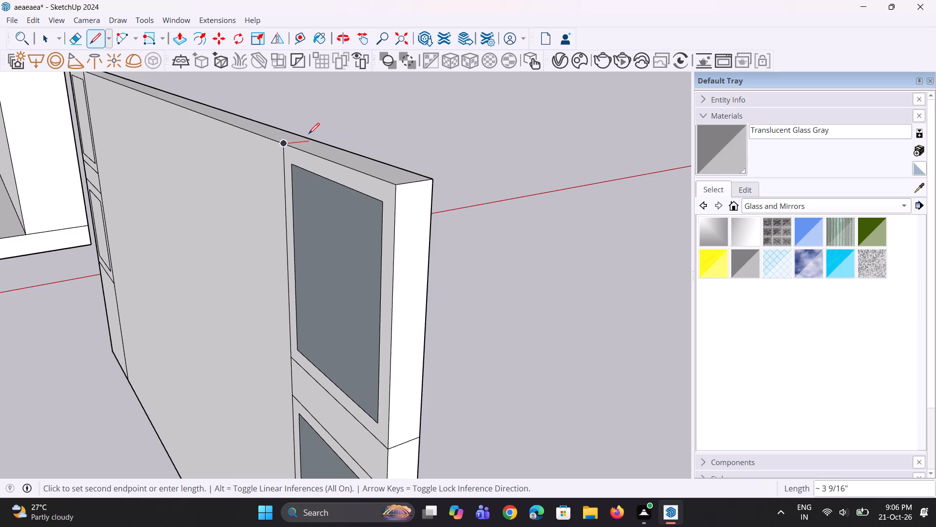
left_click(314, 139)
Draw a 4 5/16" line across the panel's narrow end face, level with the bottom edge of the right strip's lower square.
scroll(314, 140, "down", 3)
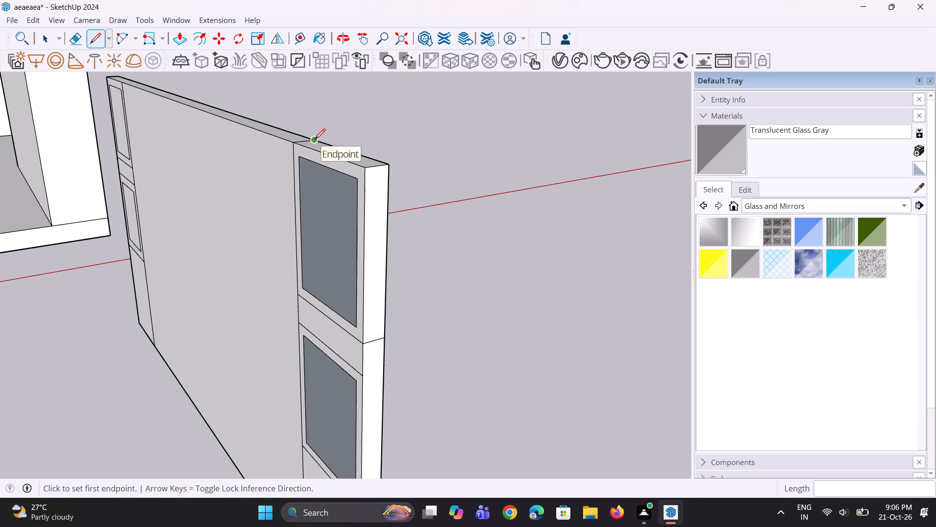
scroll(314, 140, "down", 7)
scroll(355, 381, "up", 7)
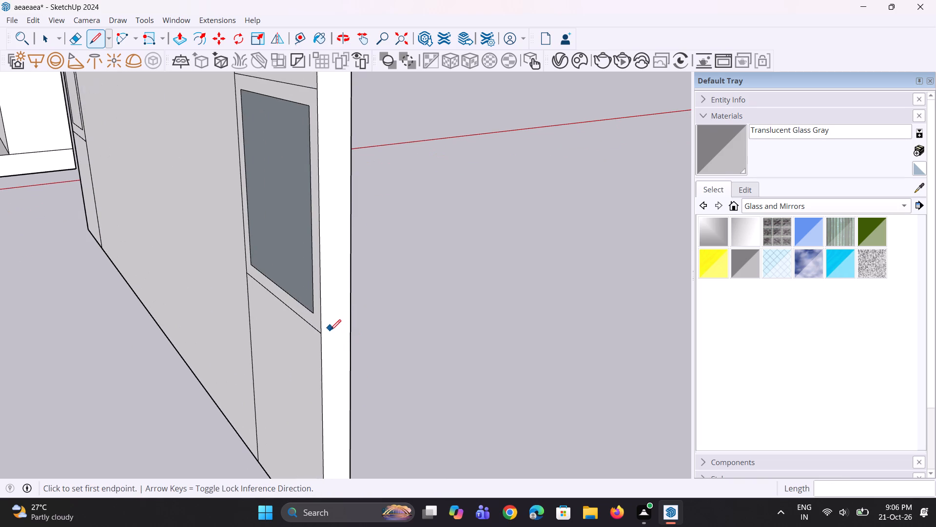
left_click(322, 331)
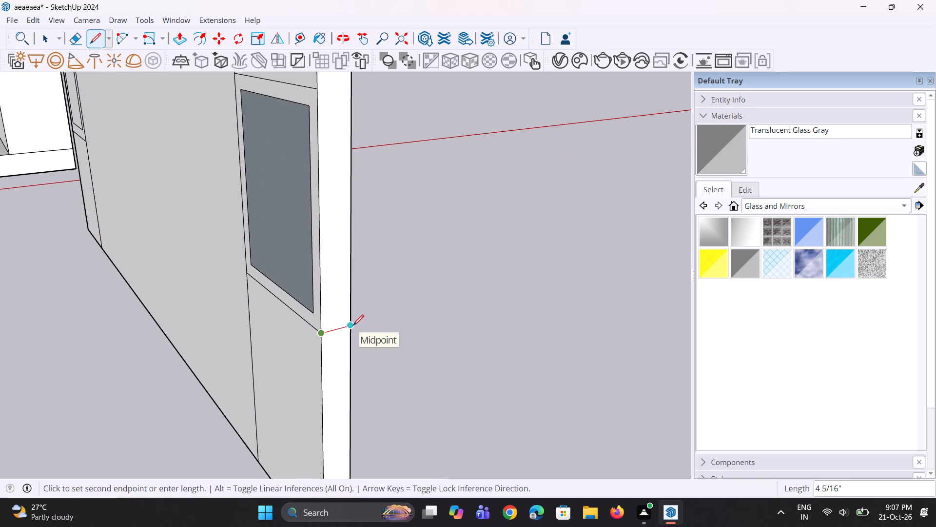
left_click(353, 325)
Draw a vertical line down the panel's plain back face from the dividing mark on its top edge, stopping above the bottom edge.
scroll(349, 338, "down", 5)
middle_click_drag(371, 285, 235, 308)
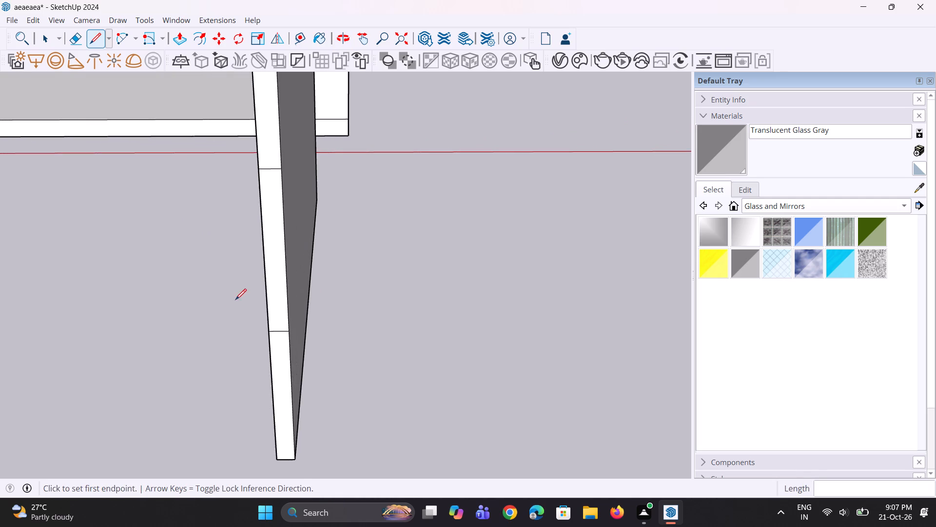
scroll(236, 299, "down", 6)
middle_click_drag(300, 280, 202, 280)
scroll(106, 129, "up", 2)
scroll(136, 155, "up", 4)
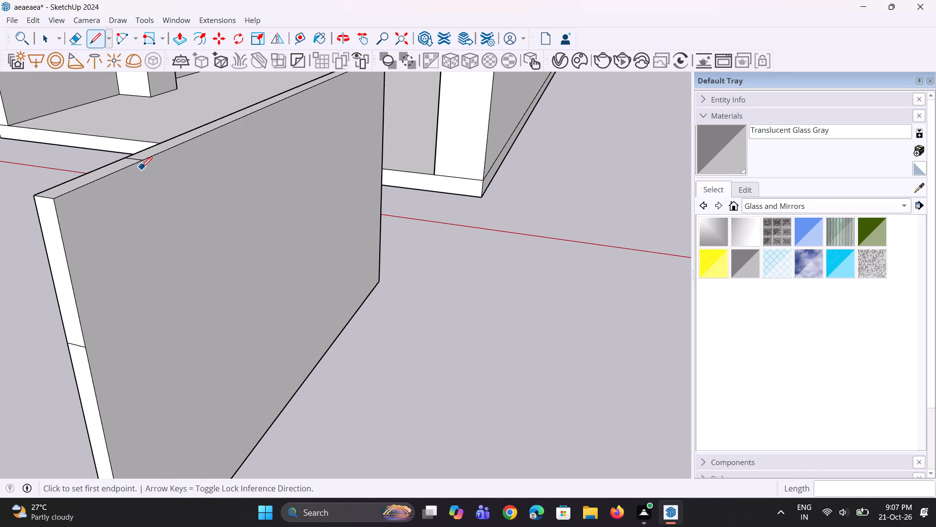
left_click(143, 161)
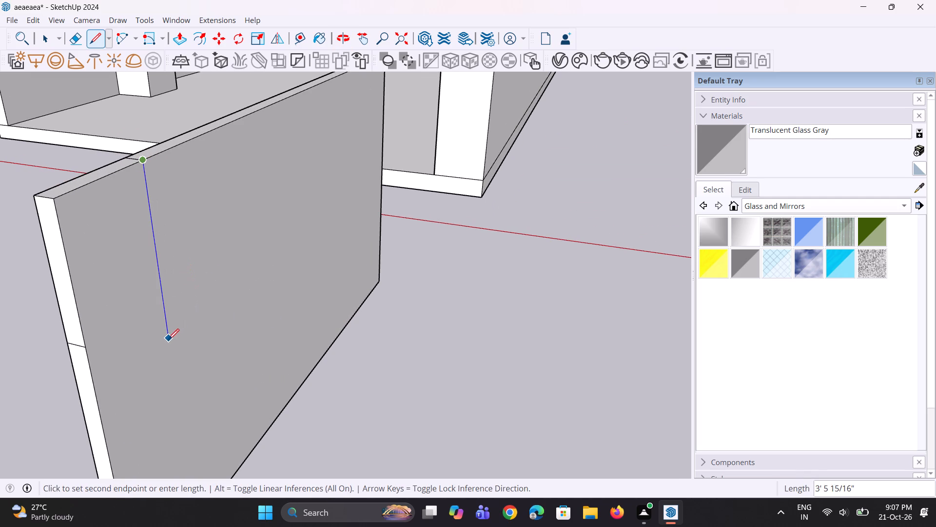
scroll(169, 355, "down", 5)
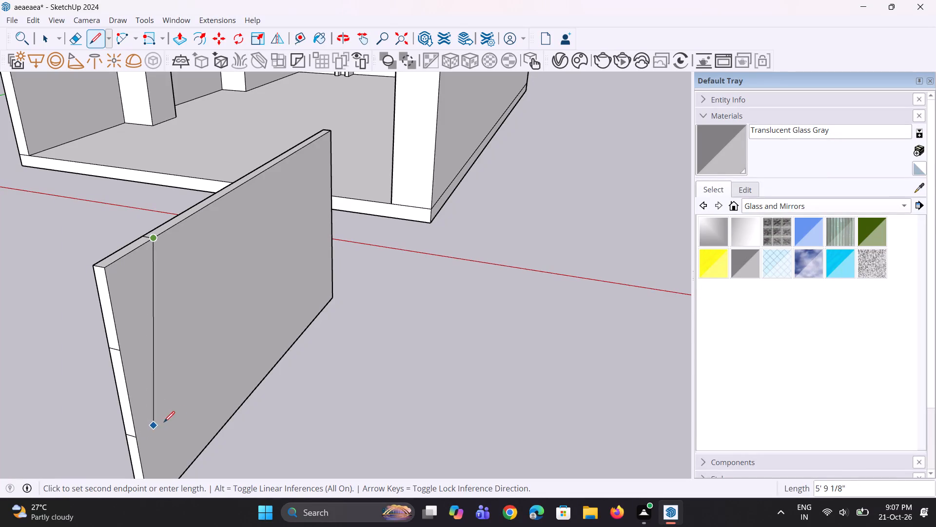
left_click(179, 413)
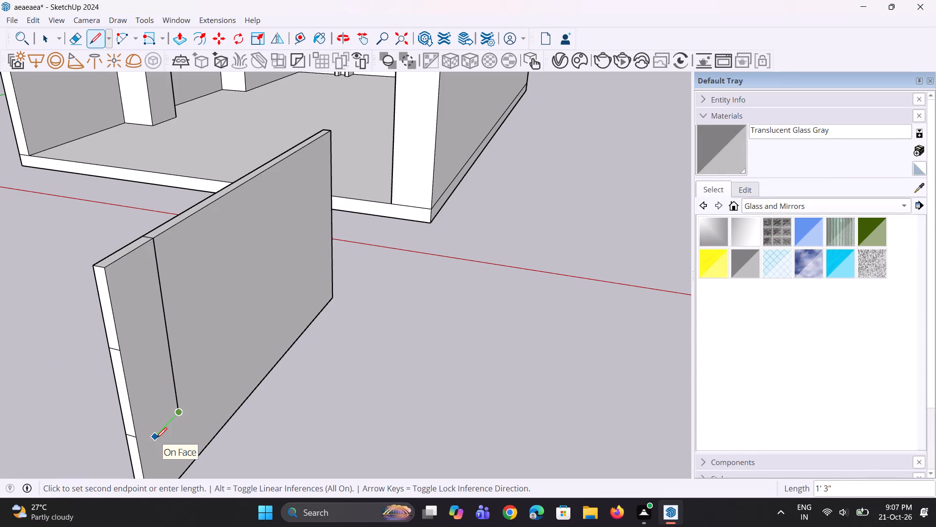
key("Escape")
Draw a 2' line across the panel's back face from the end face's lower mark to the vertical dividing line.
scroll(134, 360, "down", 4)
scroll(127, 449, "up", 5)
scroll(142, 404, "up", 4)
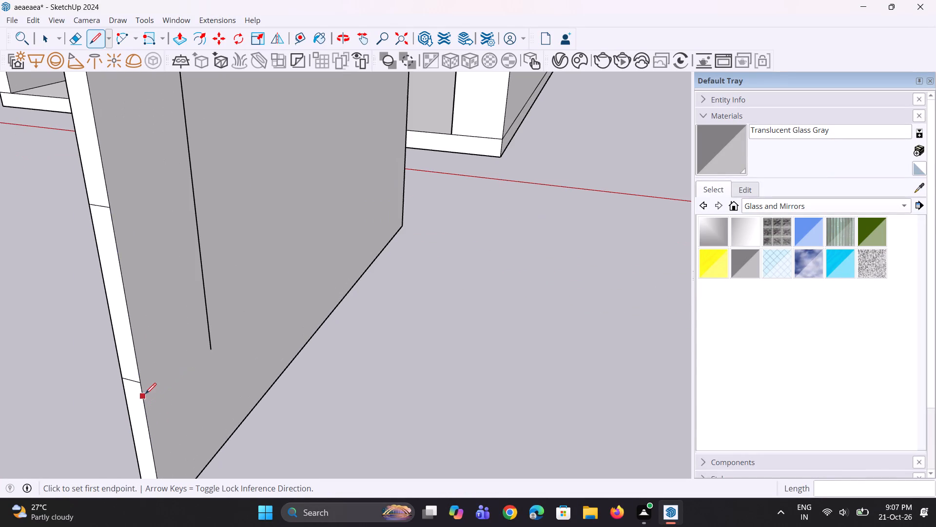
left_click(146, 384)
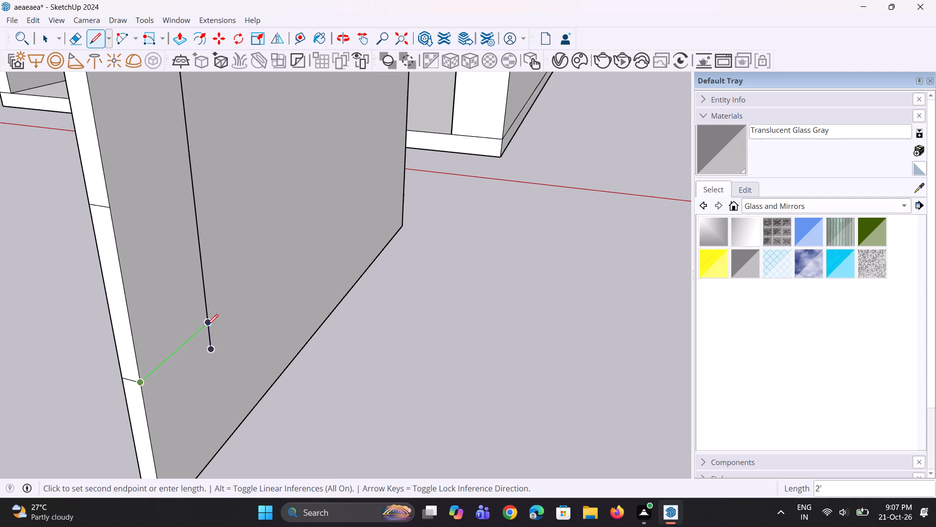
left_click(208, 325)
key("space")
Erase the short stub of the vertical dividing line that extends below the lower horizontal line on the back face.
scroll(203, 343, "up", 2)
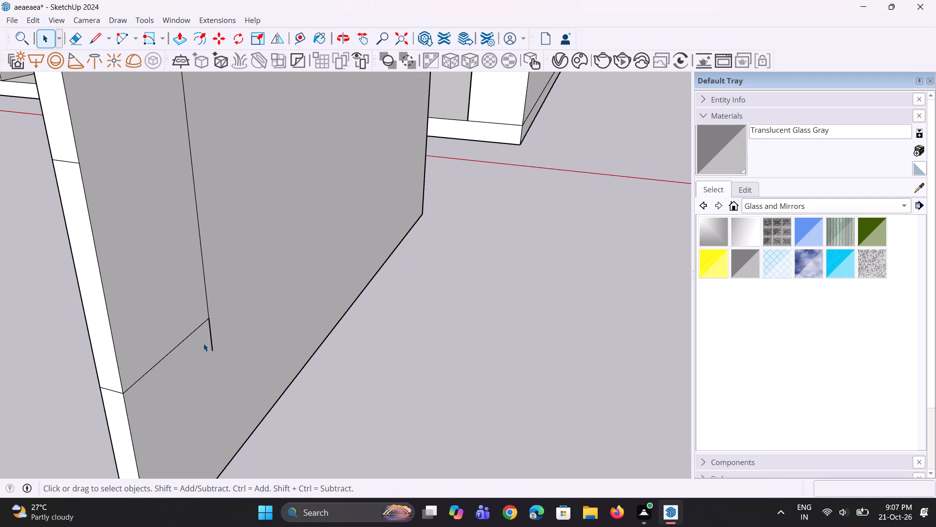
key("e")
left_click(214, 341)
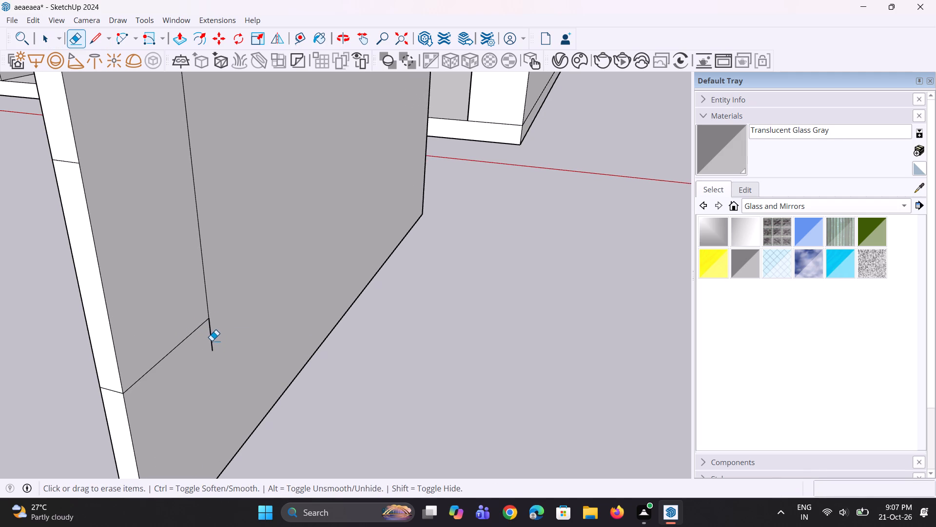
left_click(212, 341)
Draw a 2' line across the panel's back face from the end face's upper mark to the vertical dividing line.
scroll(210, 344, "down", 11)
scroll(169, 275, "up", 3)
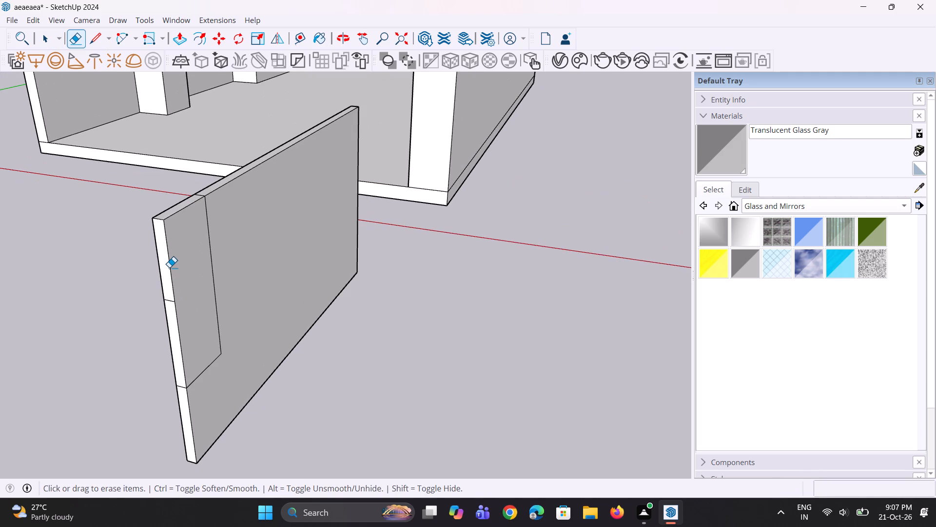
key("l")
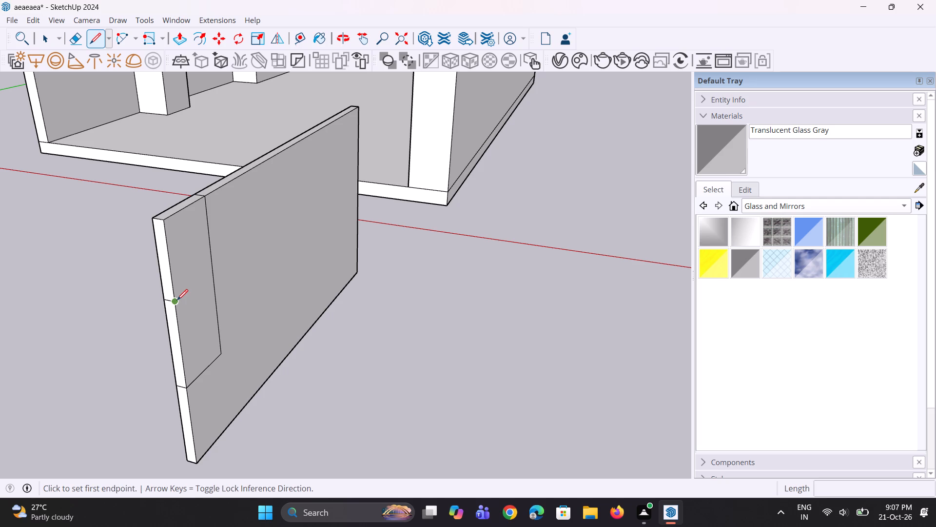
left_click(177, 300)
left_click(216, 278)
key("space")
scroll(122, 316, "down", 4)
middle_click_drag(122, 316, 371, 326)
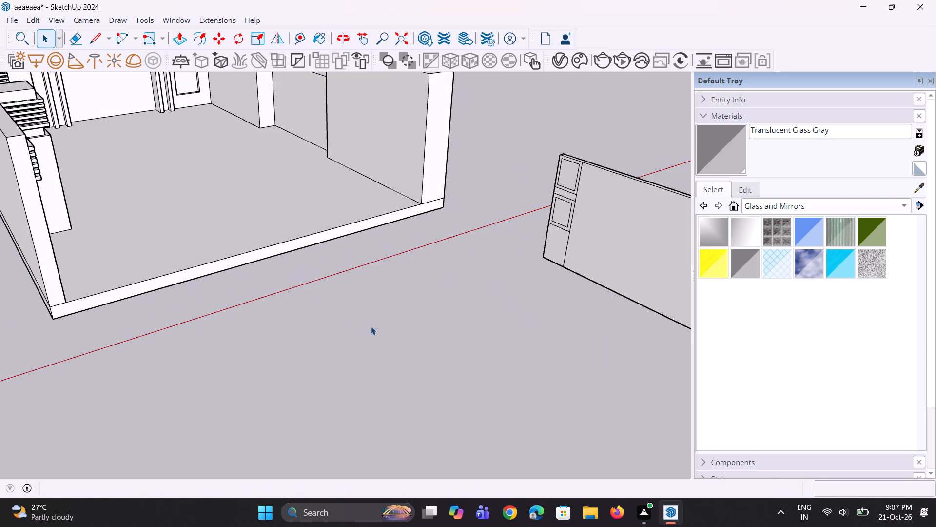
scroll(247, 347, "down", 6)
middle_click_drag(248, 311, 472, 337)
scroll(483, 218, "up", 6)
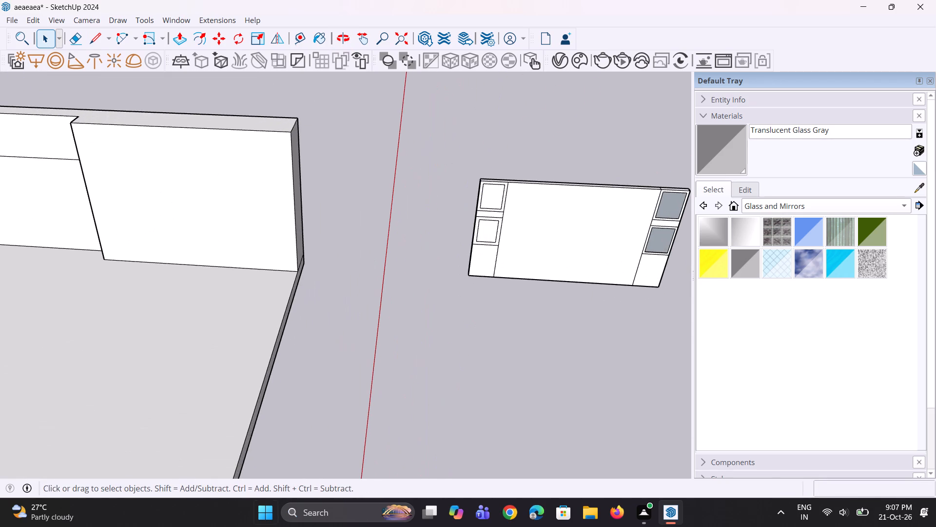
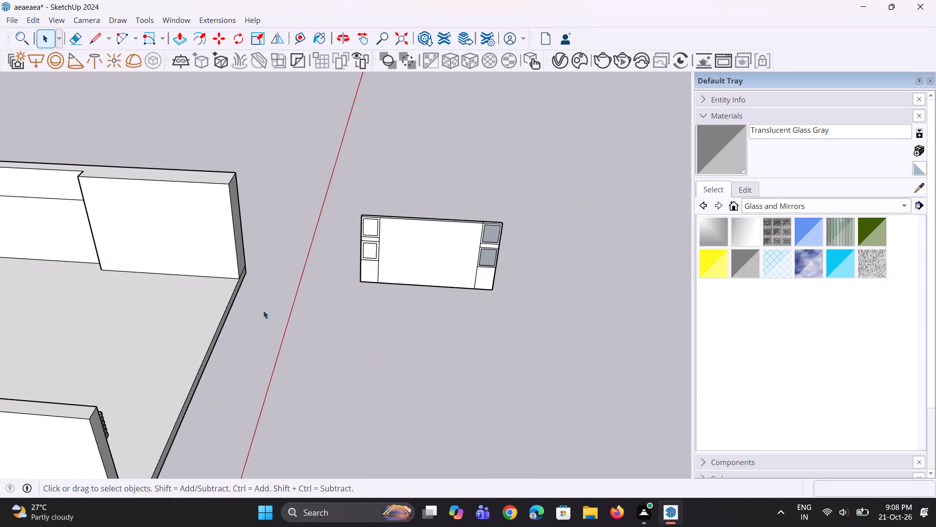
Draw a line across the panel's side thickness, level with the line below its lower unpainted pane.
middle_click_drag(348, 314, 439, 295)
scroll(310, 223, "up", 7)
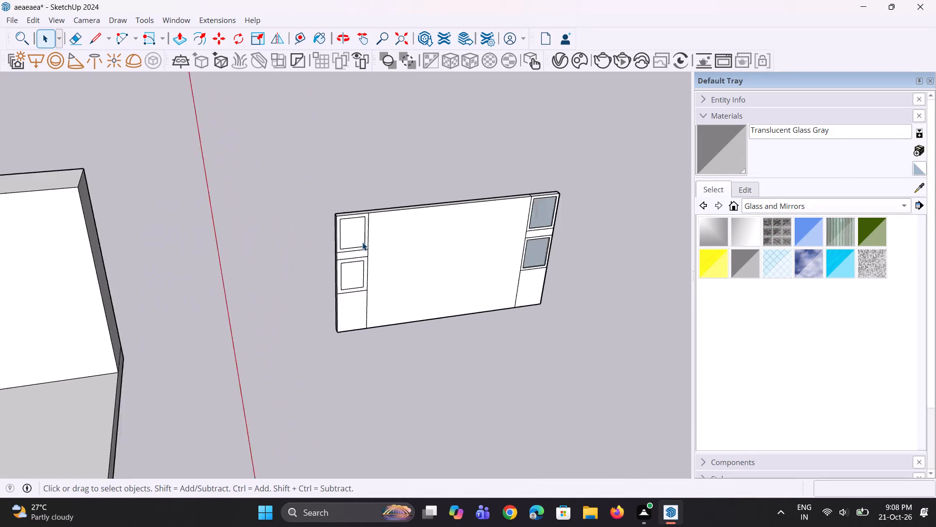
scroll(362, 242, "up", 7)
middle_click_drag(369, 260, 533, 263)
key("l")
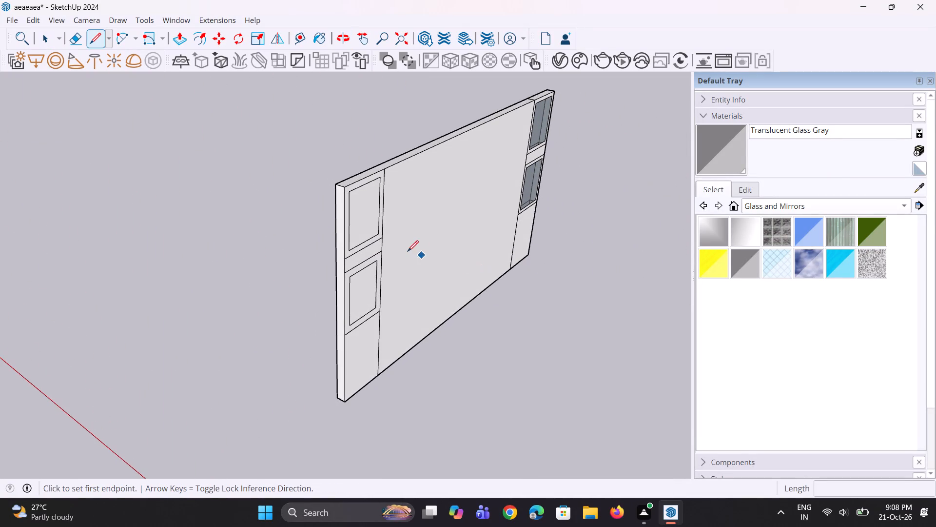
scroll(405, 251, "up", 6)
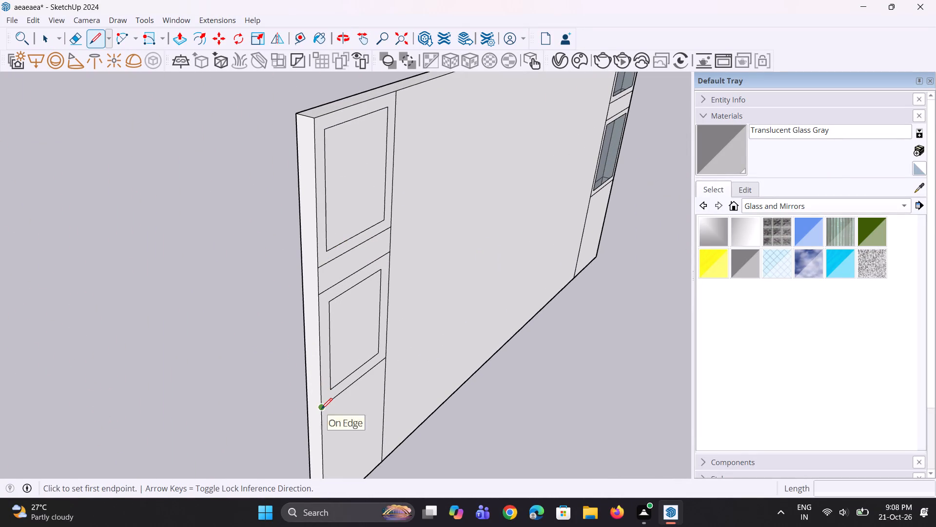
left_click(321, 409)
left_click(306, 401)
Draw a line about 4" long across the panel's top thickness, from the vertical divider beside the unpainted panes to the back.
middle_click_drag(315, 406, 527, 420)
scroll(524, 419, "down", 5)
scroll(507, 196, "up", 3)
middle_click_drag(512, 213, 390, 211)
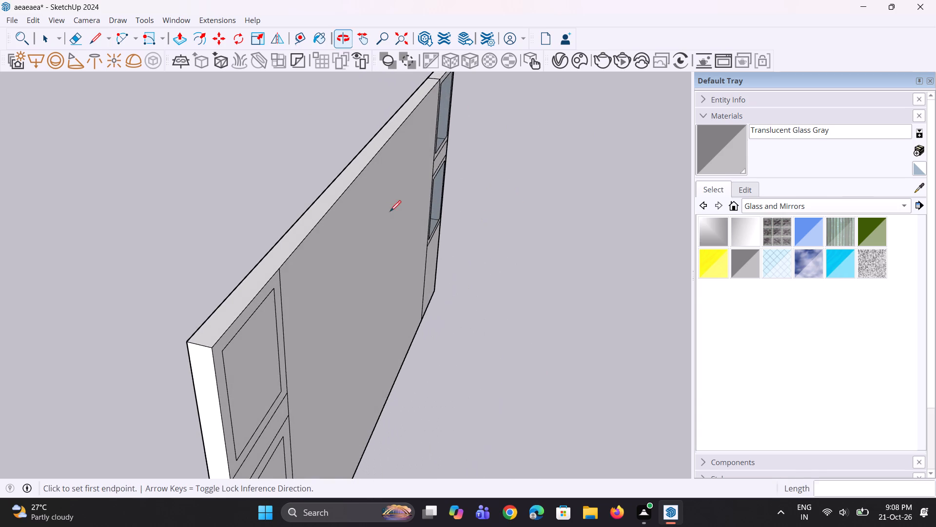
left_click(280, 269)
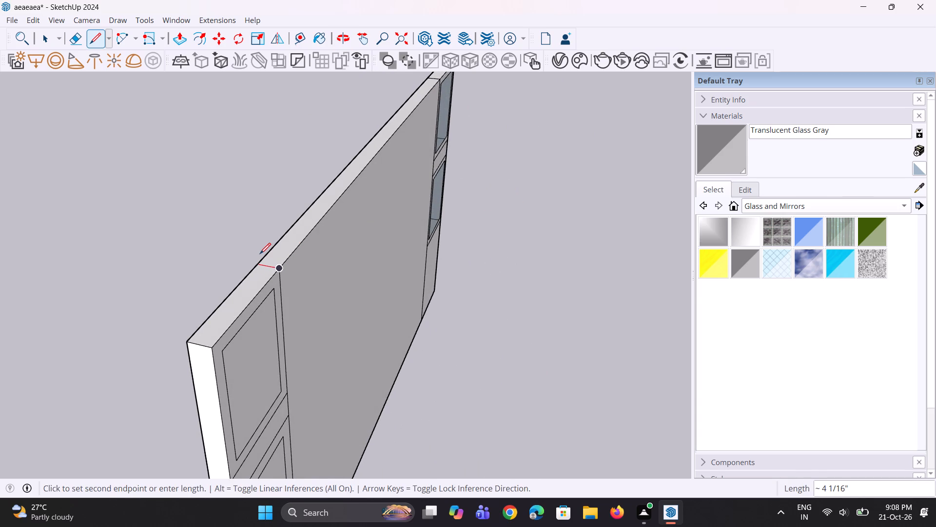
left_click(256, 261)
Outline the pane area on the panel's back with a vertical line from the top and a 2' horizontal line to the side.
middle_click_drag(233, 291, 548, 255)
scroll(443, 259, "down", 5)
left_click(394, 273)
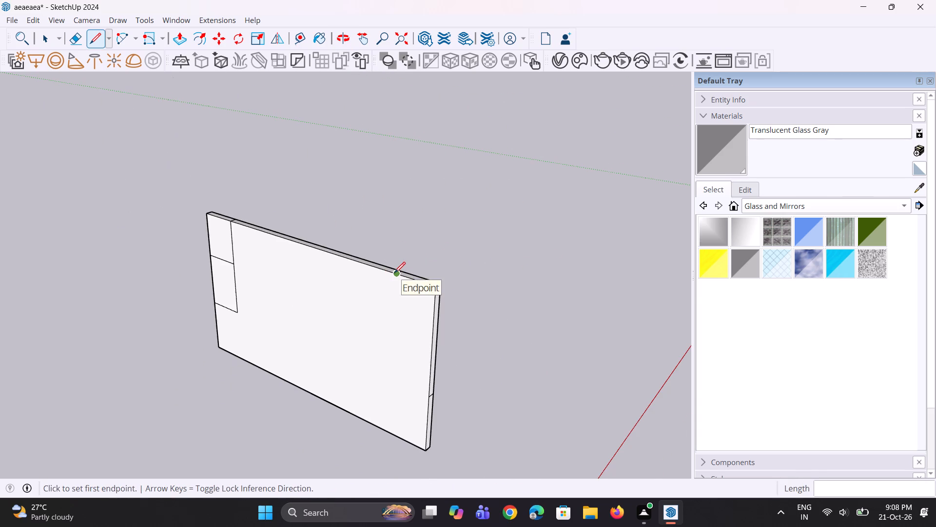
left_click(391, 385)
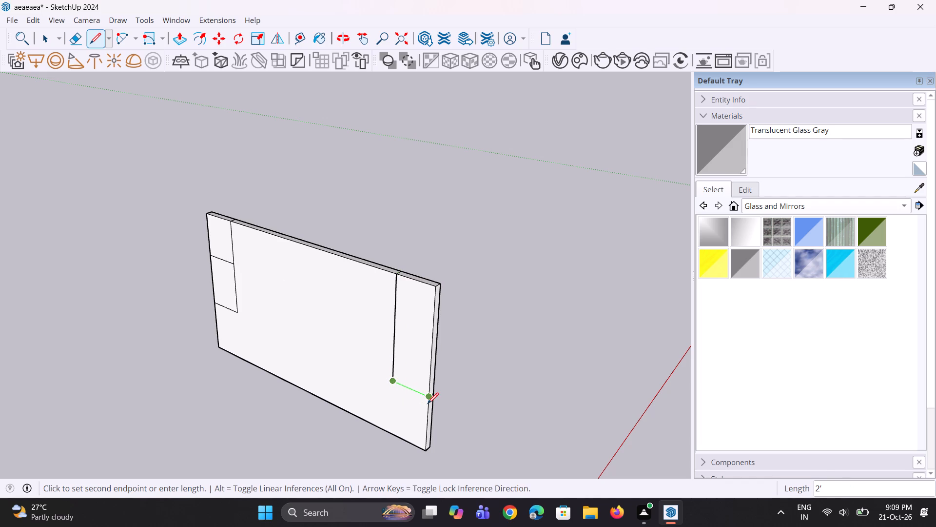
left_click(428, 404)
Paint the two unpainted panes on the panel's front face with Translucent Glass Gray.
scroll(405, 362, "down", 4)
scroll(423, 348, "up", 3)
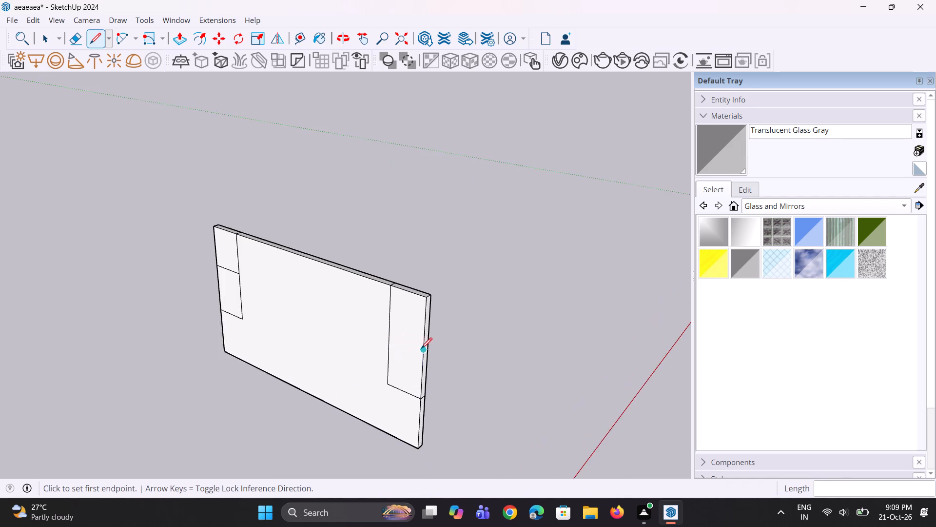
scroll(421, 348, "up", 1)
middle_click_drag(421, 348, 269, 304)
scroll(287, 310, "down", 6)
middle_click_drag(305, 308, 253, 329)
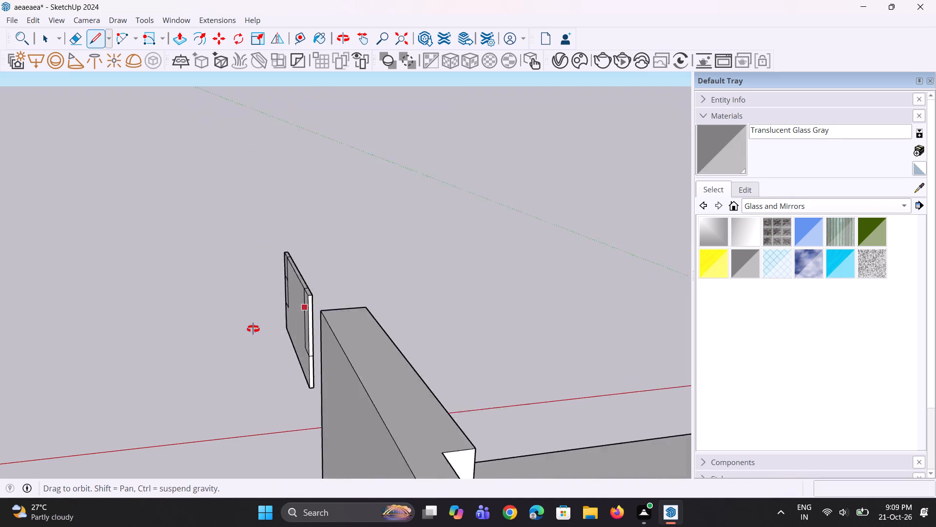
middle_click_drag(253, 329, 87, 260)
scroll(245, 259, "down", 5)
middle_click_drag(342, 199, 295, 405)
scroll(322, 383, "down", 20)
scroll(322, 383, "down", 12)
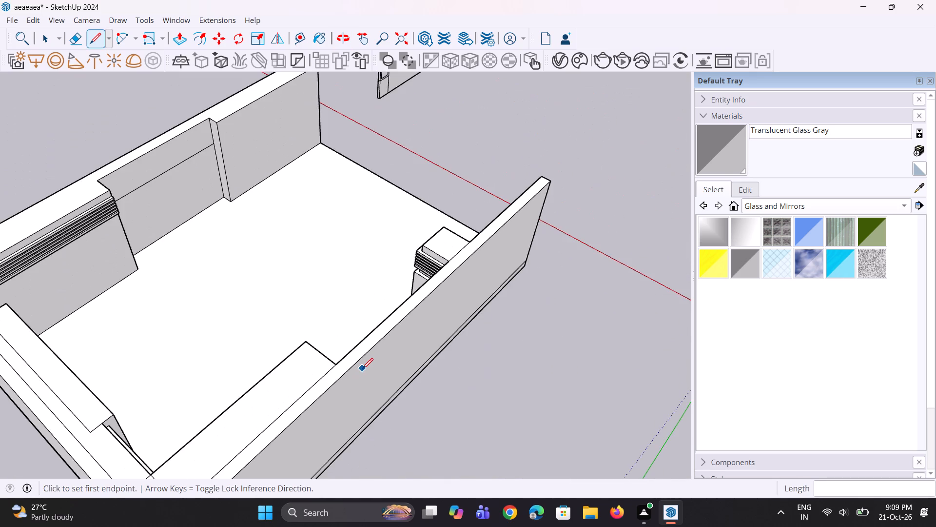
scroll(379, 242, "down", 5)
middle_click_drag(355, 286, 289, 207)
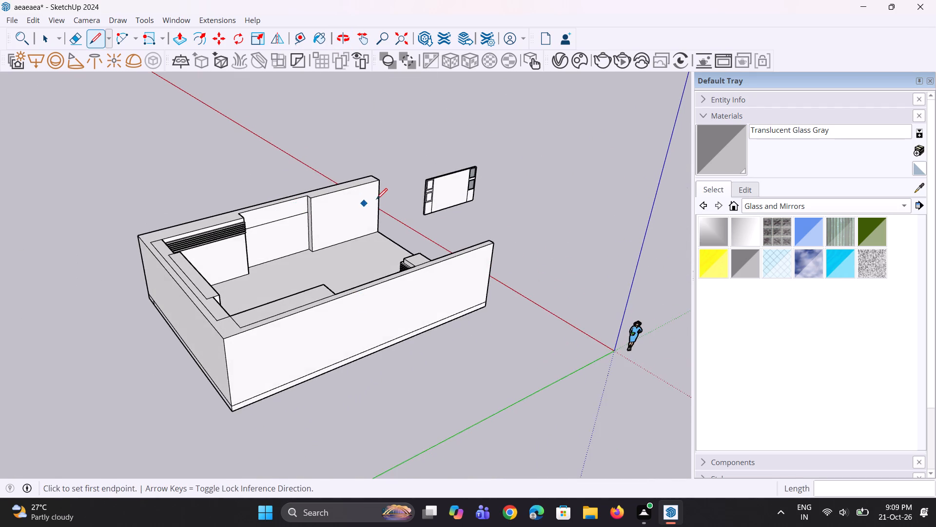
scroll(377, 199, "up", 3)
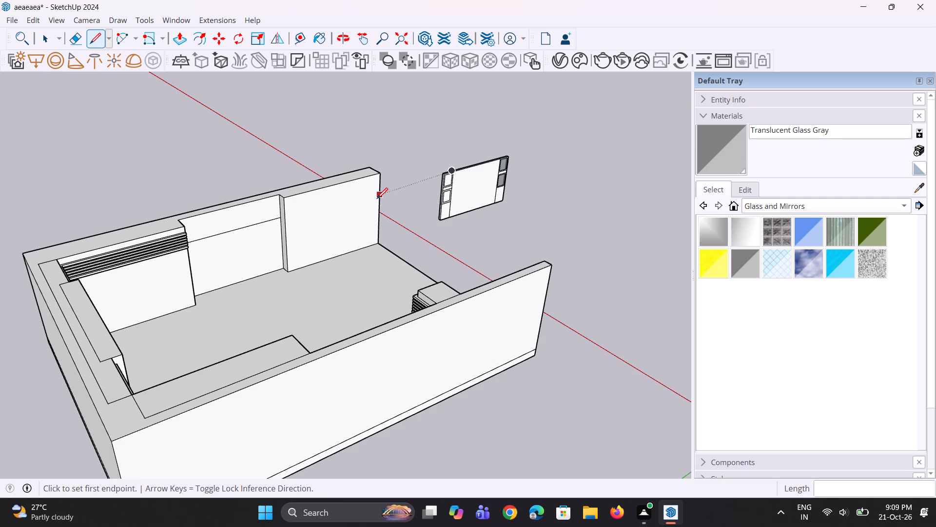
scroll(377, 199, "down", 1)
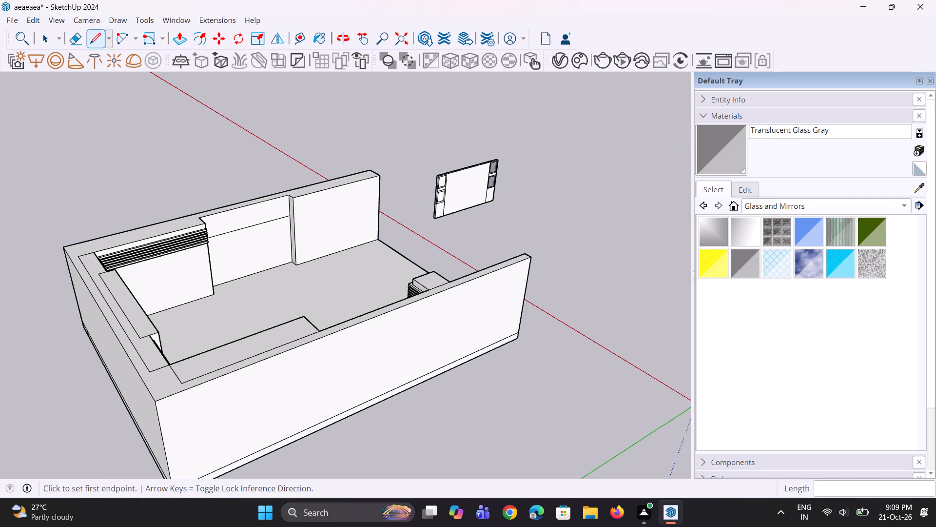
left_click(701, 162)
scroll(537, 181, "up", 5)
scroll(384, 182, "up", 4)
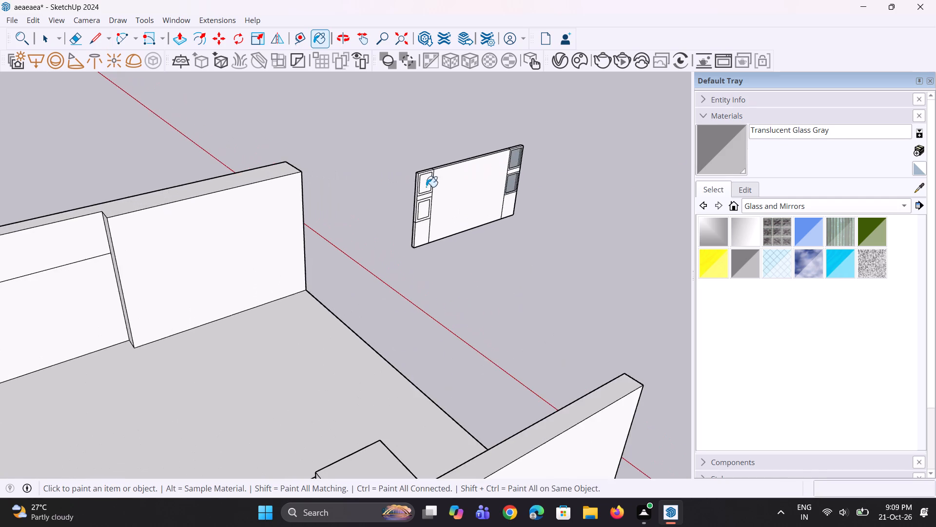
scroll(445, 188, "up", 10)
left_click(390, 174)
left_click(397, 234)
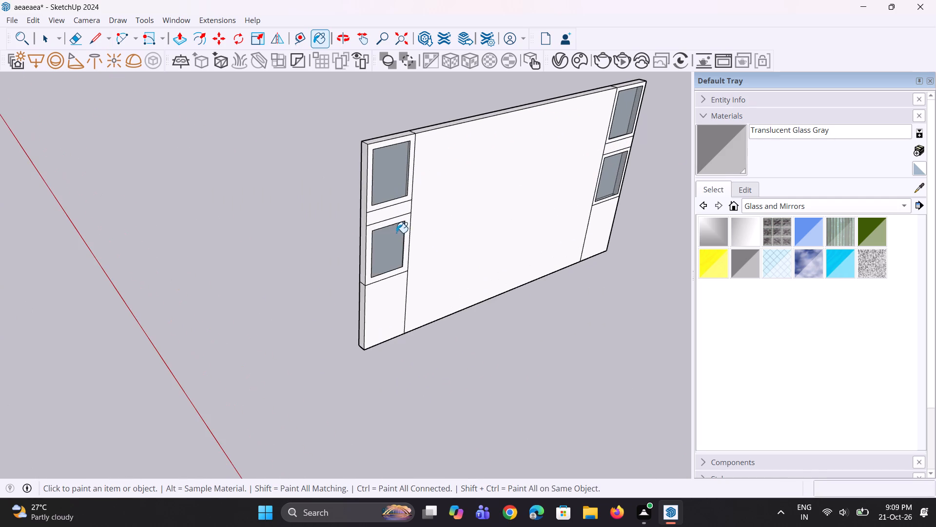
Paint the newly outlined rectangle on the panel's back face with Translucent Glass Gray.
scroll(381, 234, "down", 5)
middle_click_drag(379, 235, 585, 242)
middle_click_drag(377, 195, 411, 215)
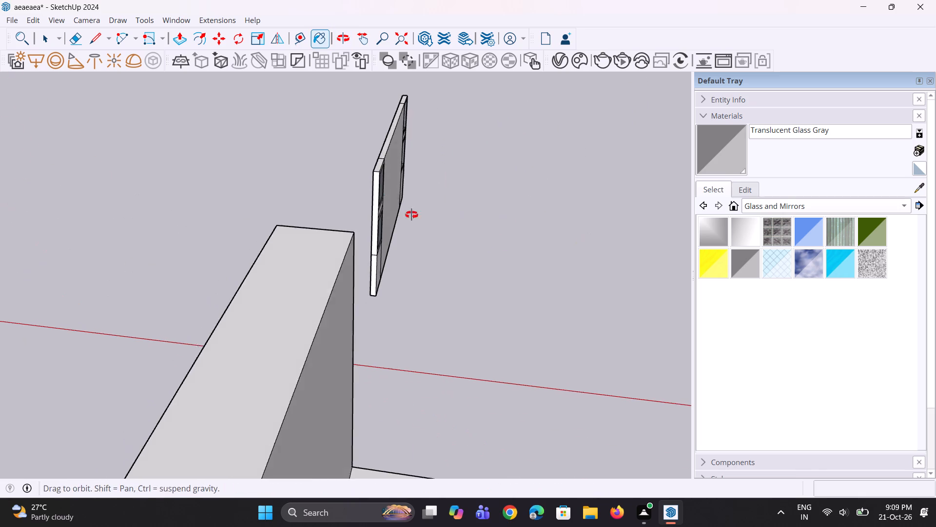
middle_click_drag(411, 215, 533, 242)
scroll(404, 195, "up", 2)
left_click(379, 188)
Paint the two stacked rectangles at the other end of the panel's back face with Translucent Glass Gray.
scroll(375, 249, "down", 5)
scroll(349, 209, "up", 8)
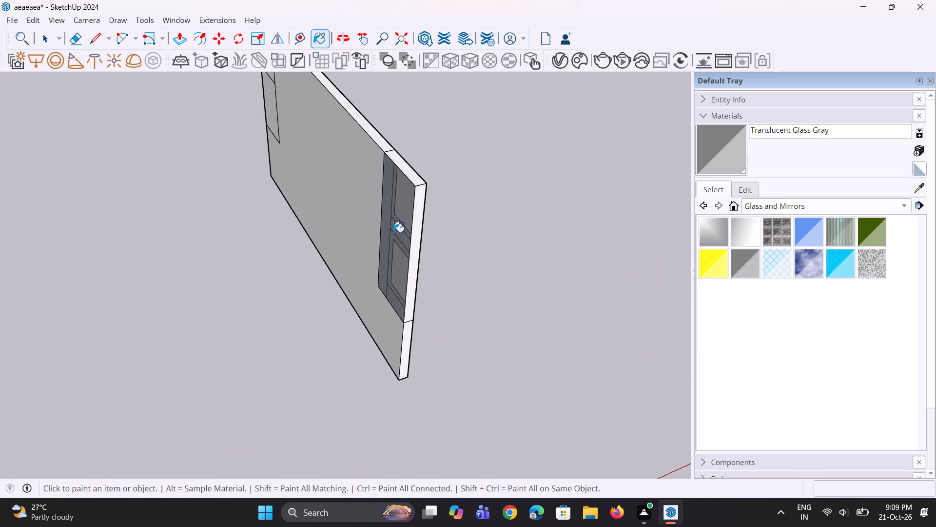
scroll(393, 232, "up", 6)
scroll(385, 284, "down", 11)
scroll(296, 173, "up", 1)
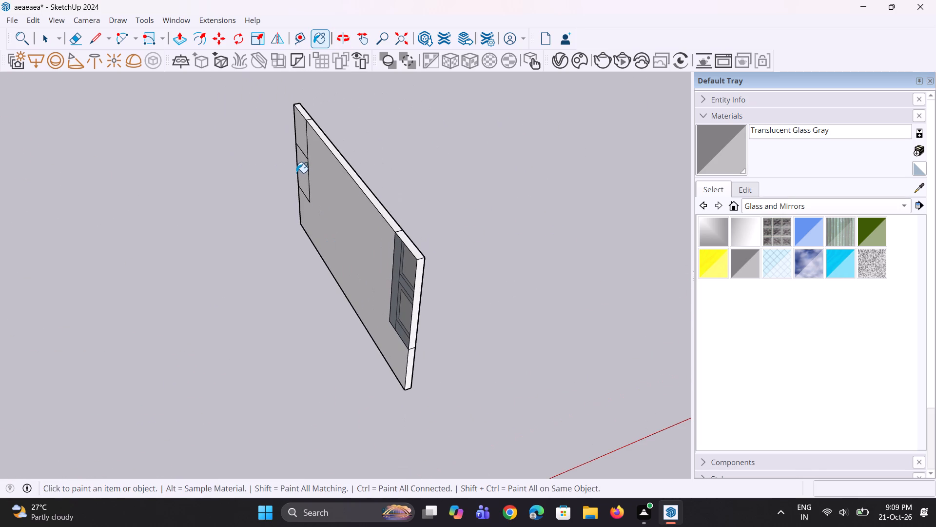
left_click(296, 173)
left_click(300, 138)
left_click(297, 163)
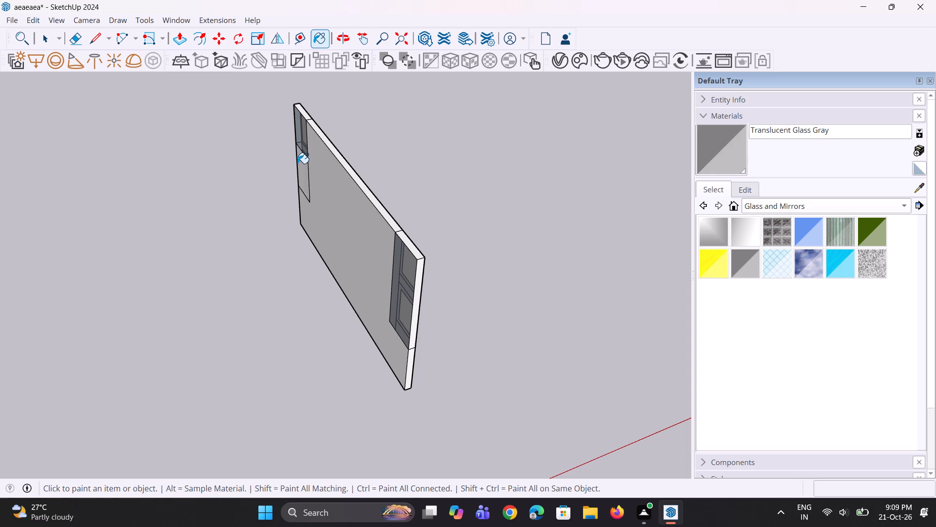
left_click(304, 173)
Move the outer vertical edge of the upper right-hand pane on the panel's front inward by about 3/4".
scroll(314, 211, "down", 5)
middle_click_drag(355, 228, 280, 232)
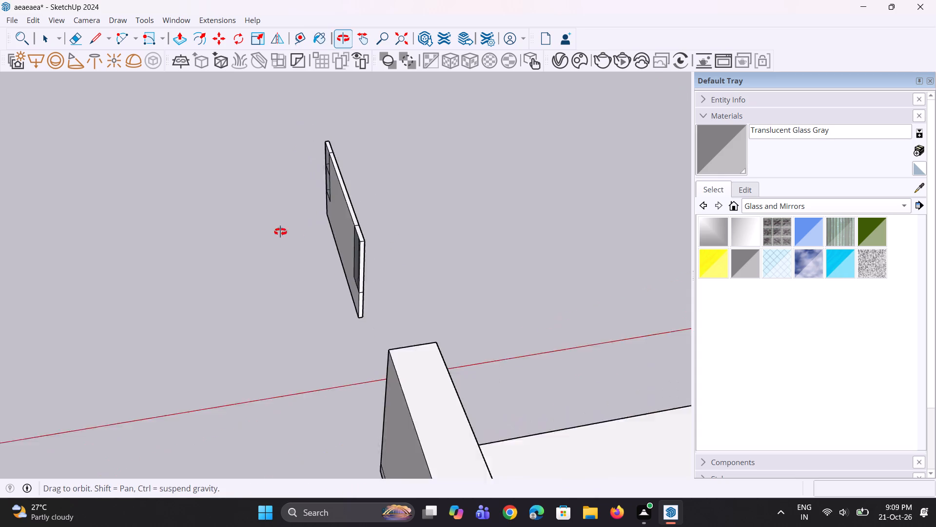
middle_click_drag(280, 232, 223, 203)
scroll(483, 316, "up", 1)
middle_click_drag(469, 316, 334, 273)
middle_click_drag(420, 257, 348, 273)
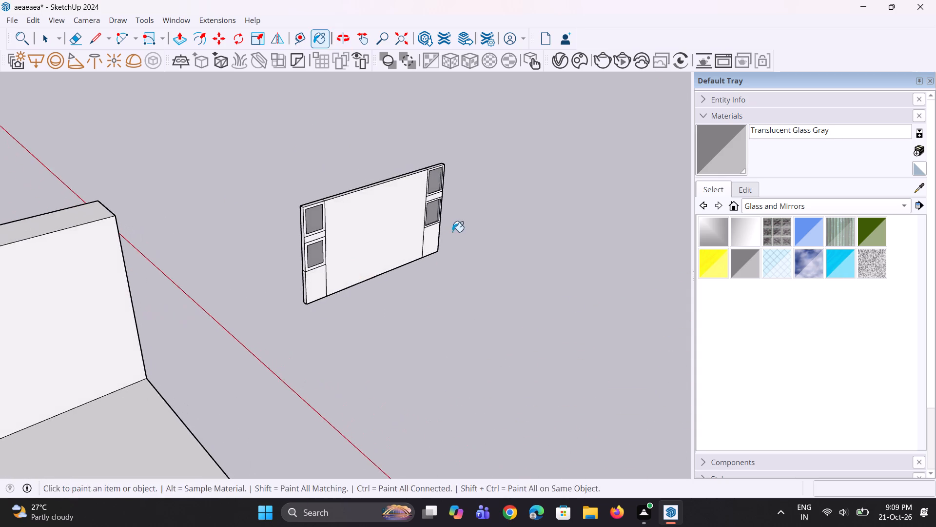
middle_click_drag(452, 232, 352, 244)
middle_click_drag(525, 211, 443, 221)
scroll(523, 207, "up", 11)
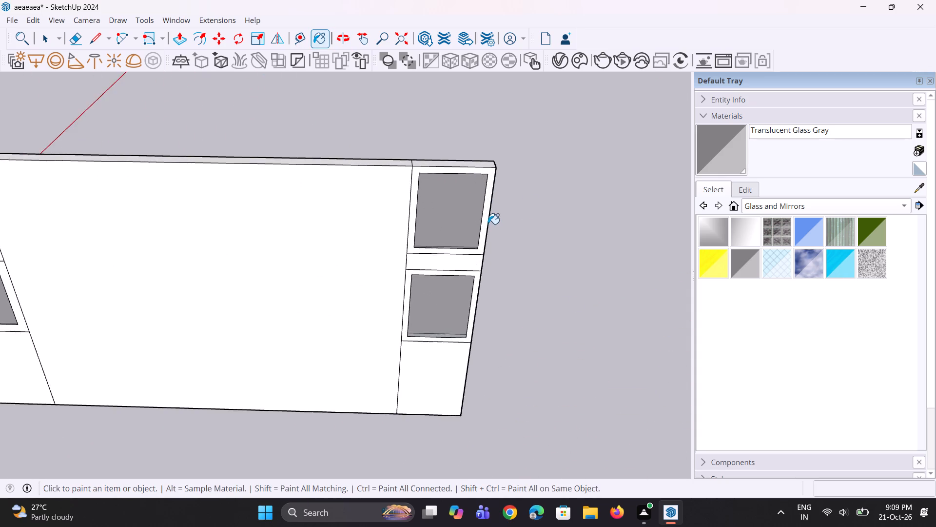
scroll(488, 224, "up", 8)
key("space")
key("space")
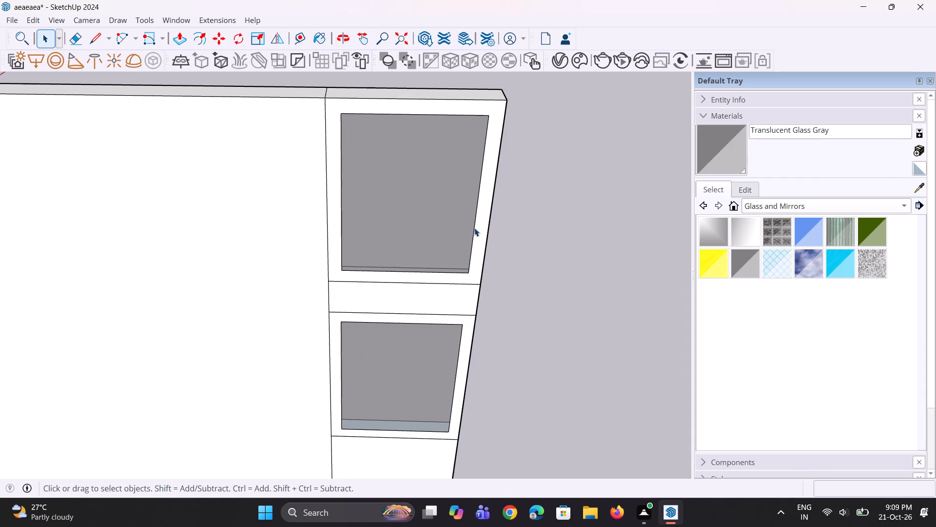
scroll(474, 228, "up", 3)
left_click(473, 229)
scroll(472, 276, "up", 2)
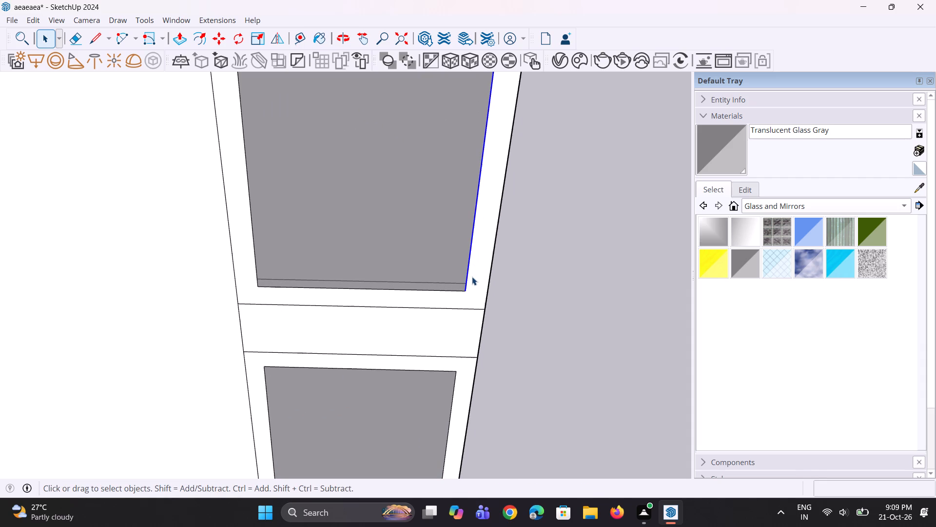
key("m")
left_click(465, 292)
left_click(458, 291)
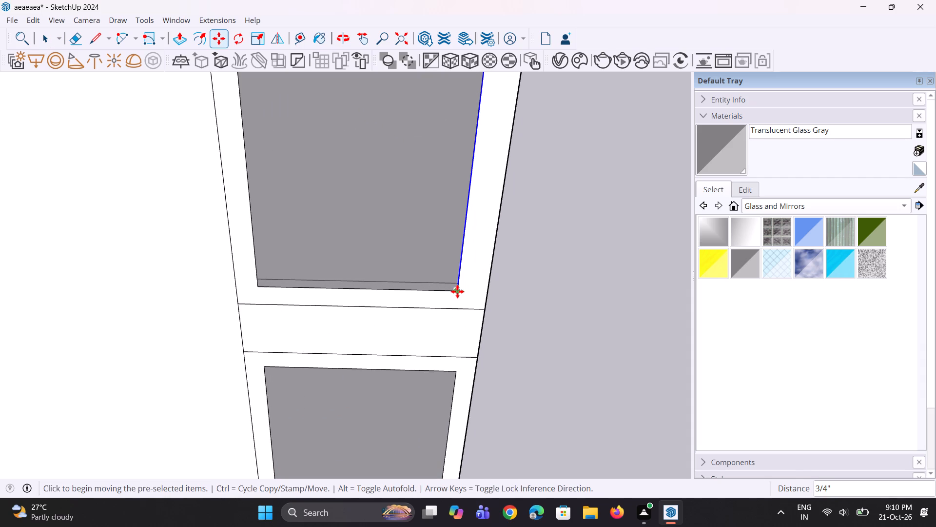
key("space")
key("space")
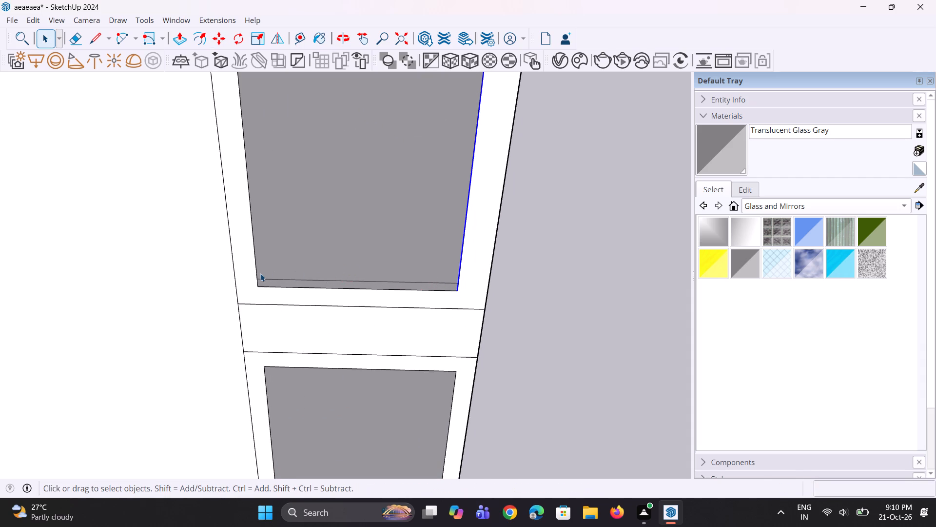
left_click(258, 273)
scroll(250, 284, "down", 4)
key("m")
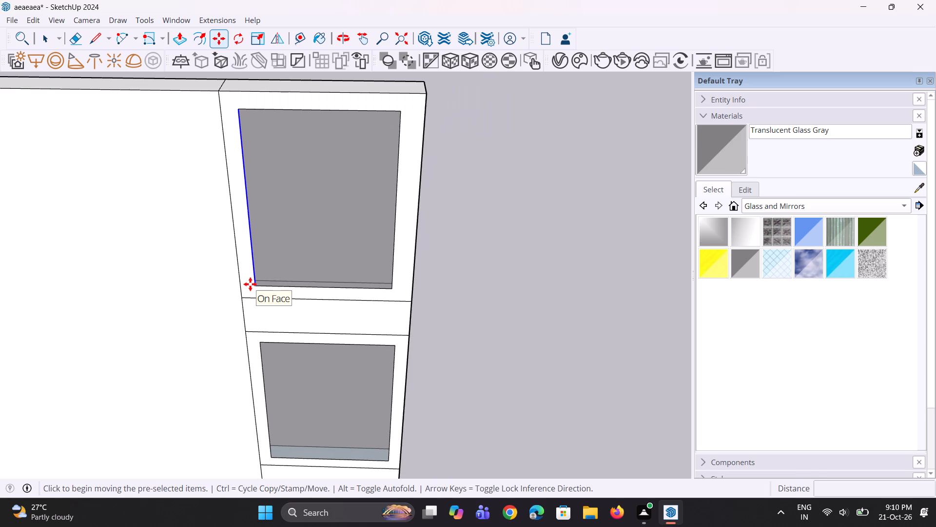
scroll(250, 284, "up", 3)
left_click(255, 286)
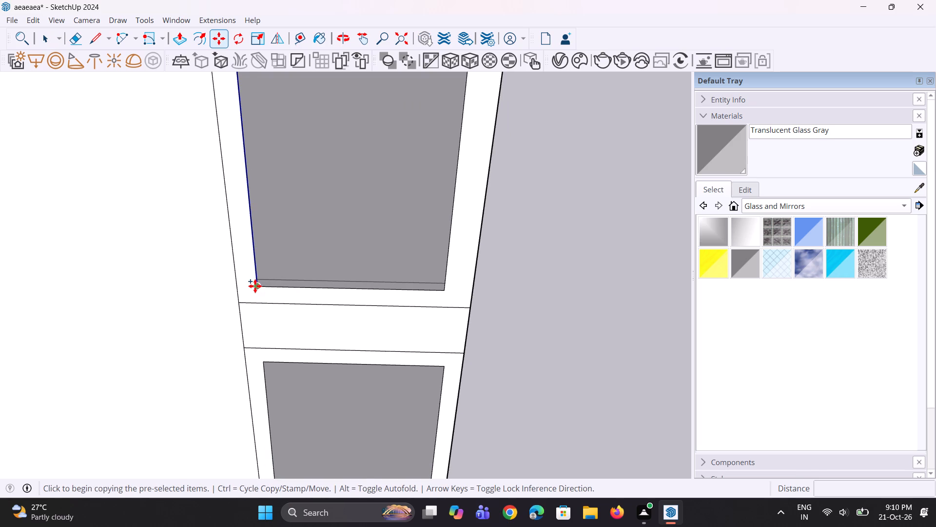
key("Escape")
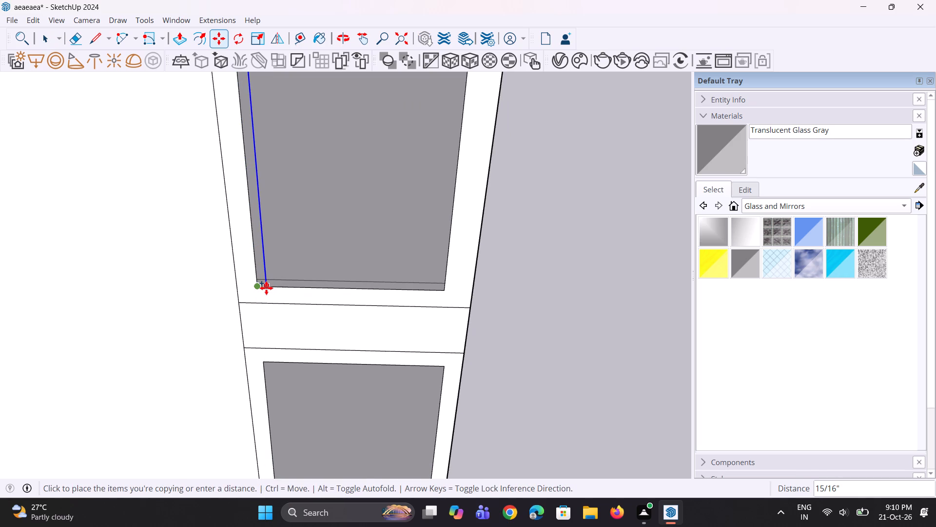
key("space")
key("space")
Move the inner vertical edge of the same upper pane inward by about 5/8" and clear the selection.
left_click(255, 271)
scroll(255, 285, "up", 3)
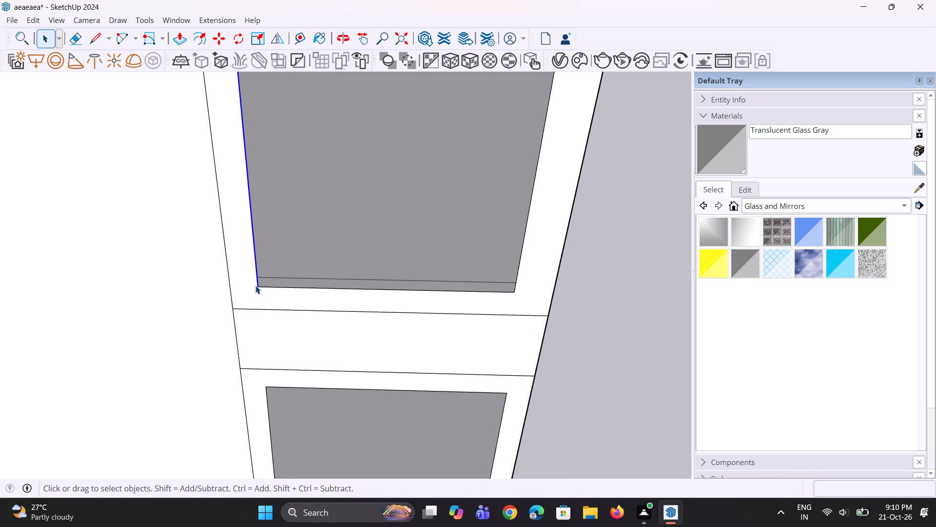
key("m")
left_click(257, 285)
left_click(266, 286)
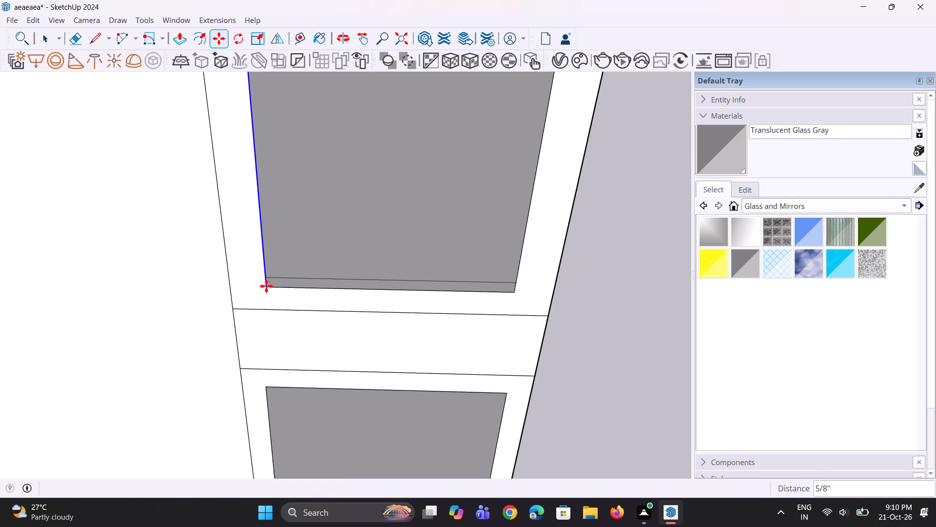
scroll(266, 286, "down", 10)
middle_click_drag(266, 286, 291, 230)
key("space")
key("space")
left_click(417, 261)
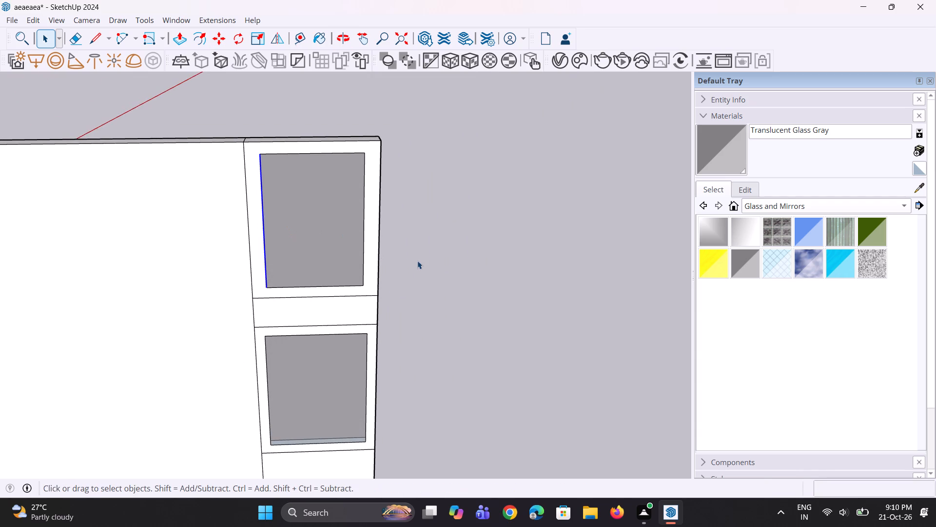
Move the outer vertical edge of the lower right-hand pane on the panel's front inward by about 13/16".
scroll(404, 254, "down", 5)
scroll(361, 339, "up", 5)
scroll(383, 386, "up", 3)
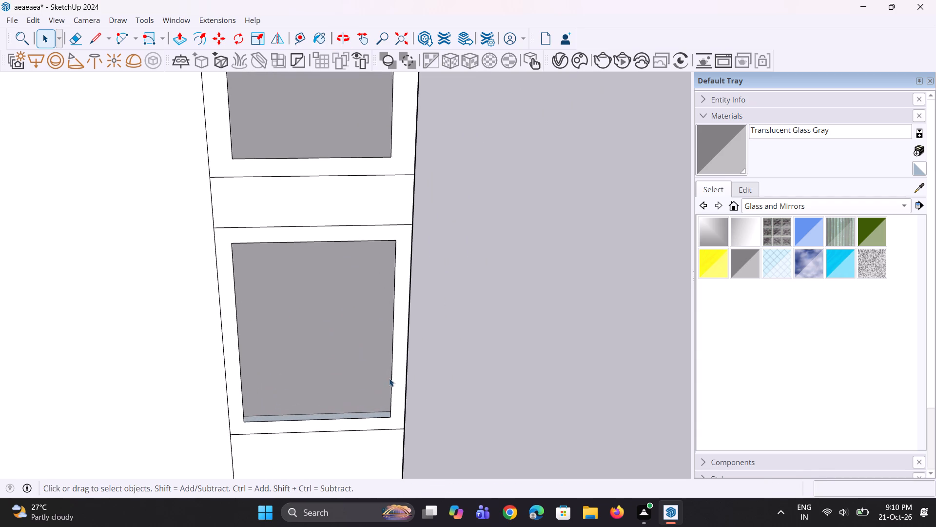
left_click(392, 378)
scroll(374, 338, "down", 4)
scroll(374, 406, "up", 5)
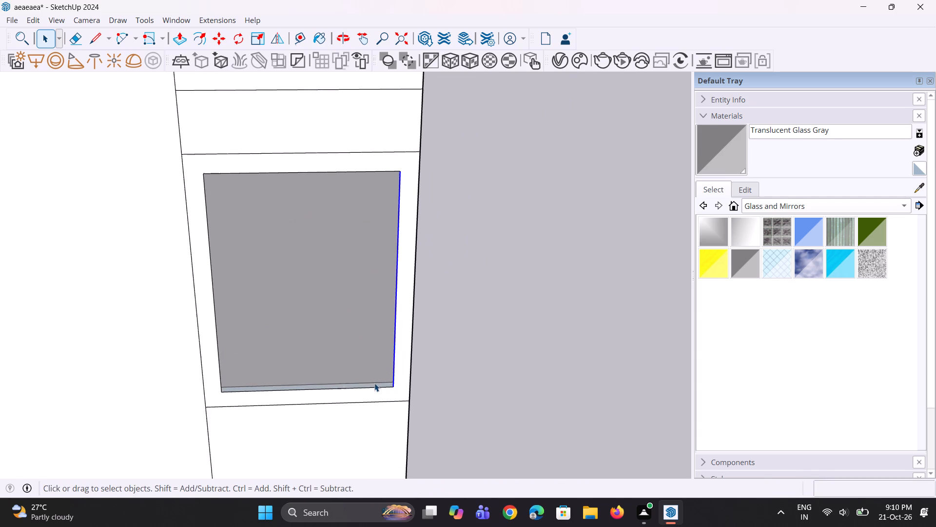
scroll(374, 383, "up", 1)
key("m")
left_click(394, 387)
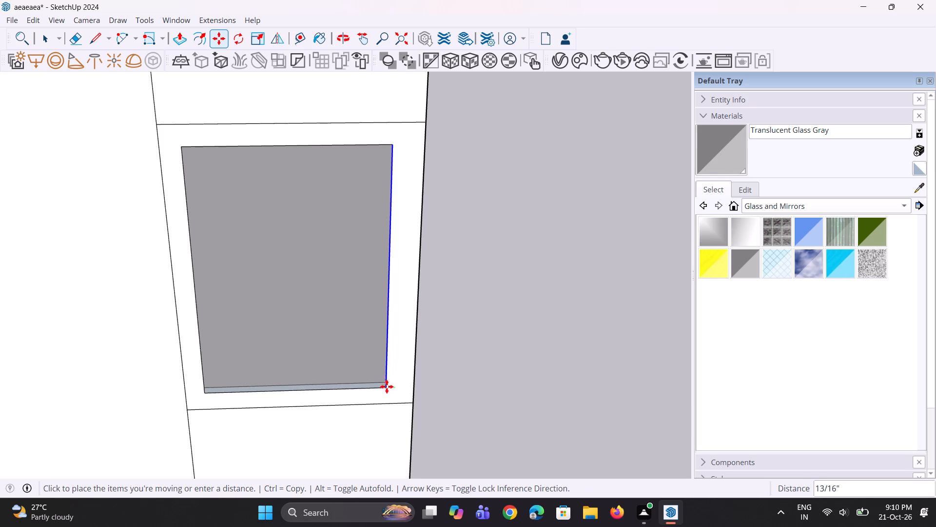
left_click(386, 386)
key("space")
key("space")
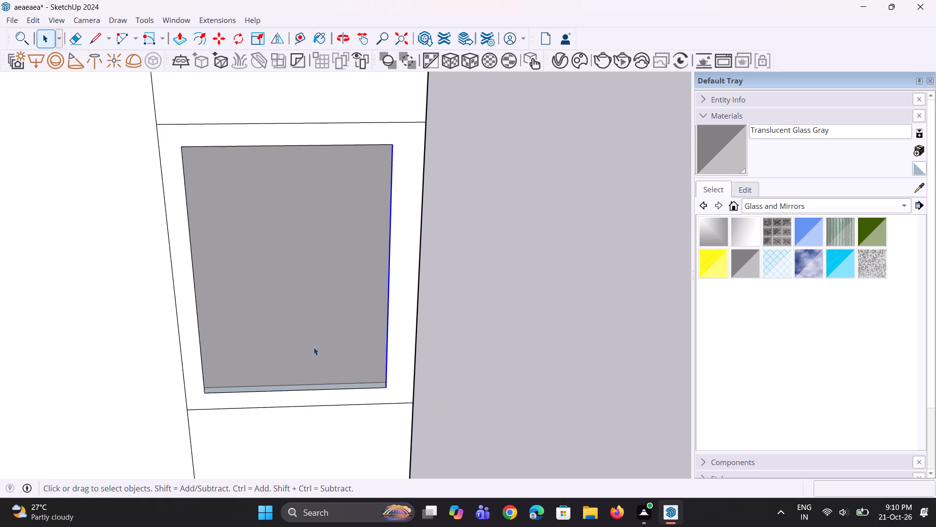
Move the inner vertical edge of the same lower right-hand pane slightly inward and clear the selection.
left_click(201, 346)
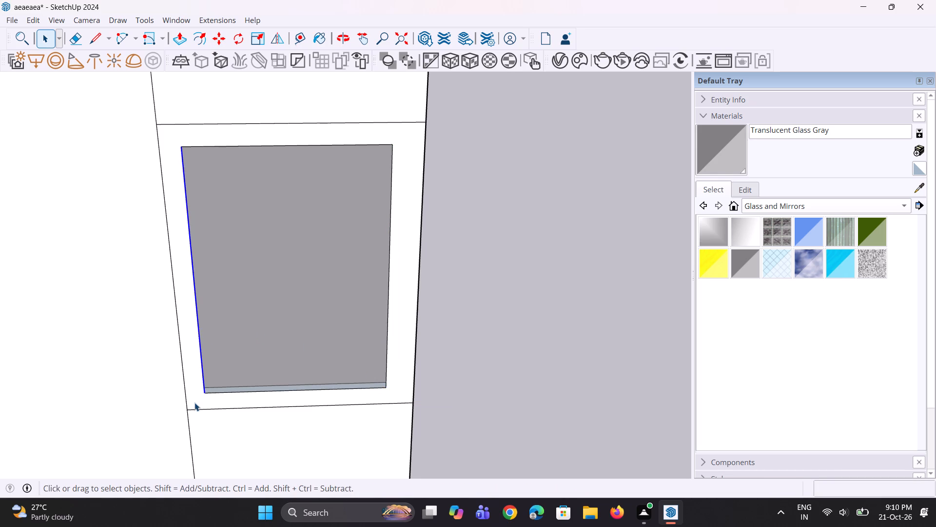
scroll(195, 403, "up", 1)
key("m")
left_click(204, 389)
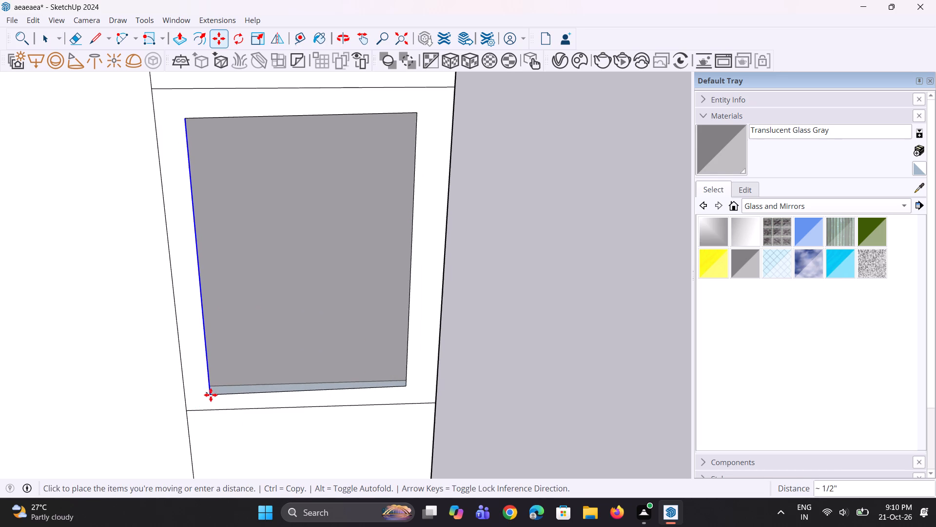
left_click(217, 395)
key("space")
key("space")
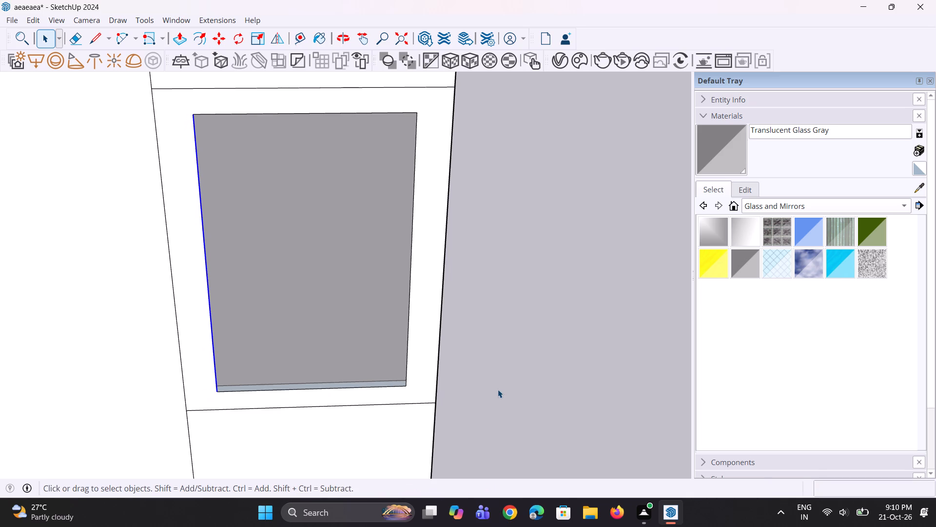
left_click(505, 387)
Move the outer vertical edge of the upper left-hand pane on the panel's front inward by about 1/2".
scroll(359, 384, "down", 11)
middle_click_drag(355, 385, 351, 349)
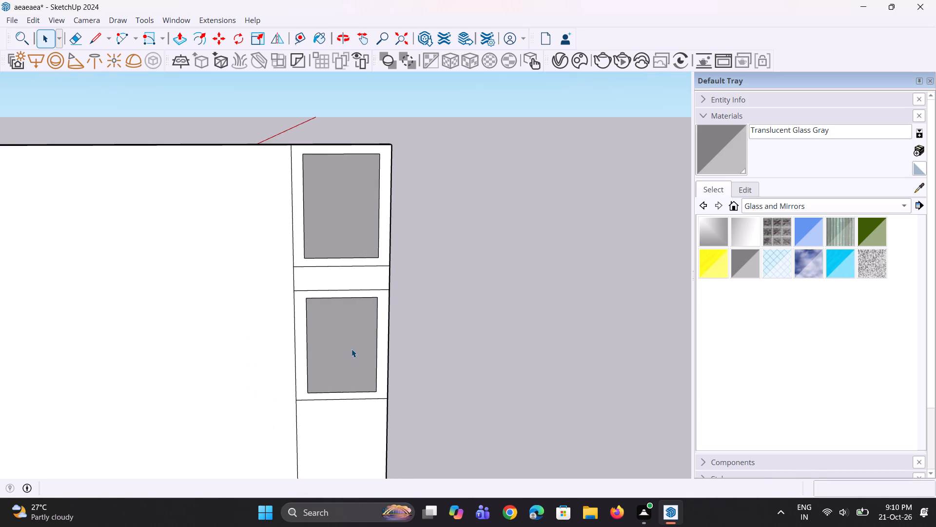
scroll(351, 349, "up", 2)
scroll(351, 344, "down", 13)
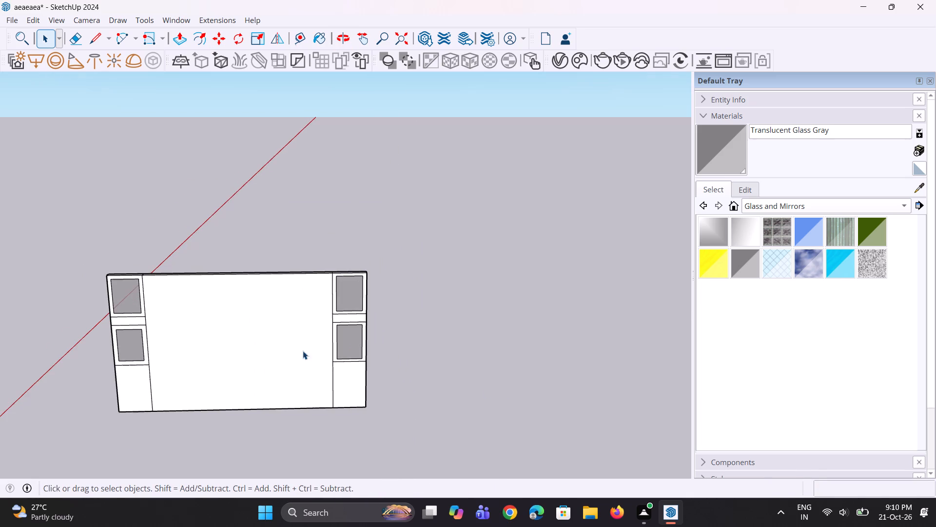
scroll(73, 285, "up", 4)
scroll(124, 310, "up", 12)
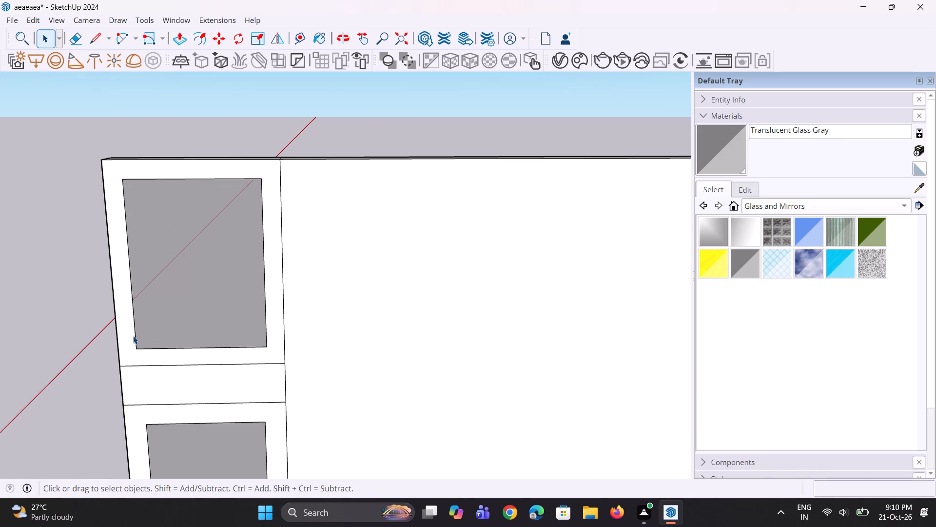
left_click(135, 338)
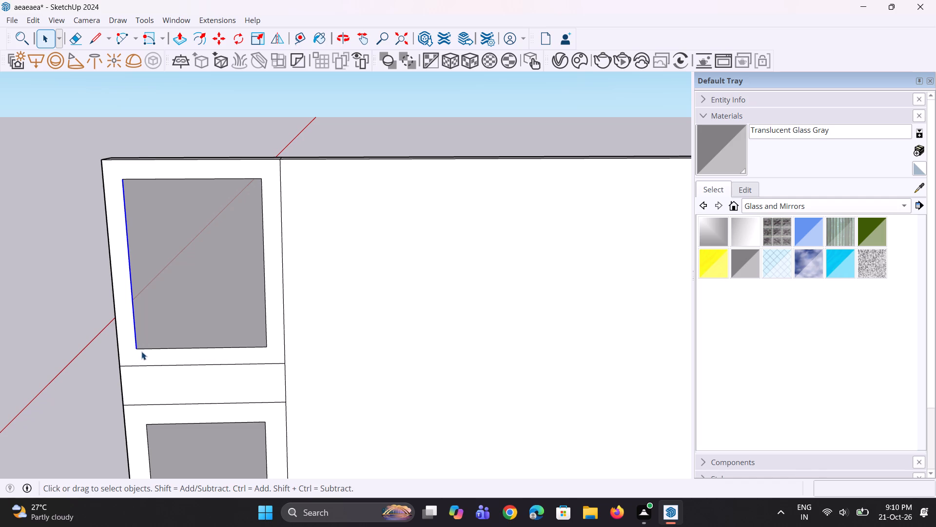
scroll(146, 315, "down", 9)
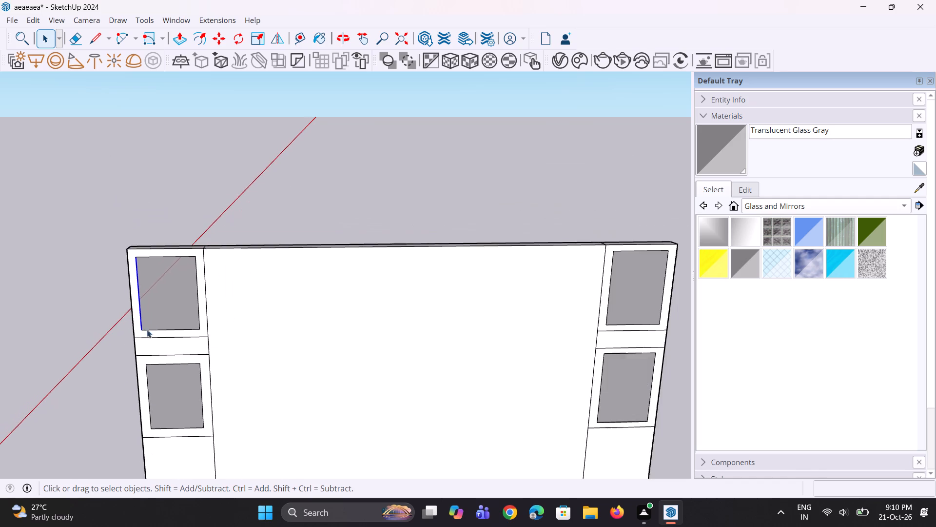
middle_click_drag(158, 336, 195, 333)
scroll(122, 346, "up", 6)
key("m")
scroll(118, 340, "up", 3)
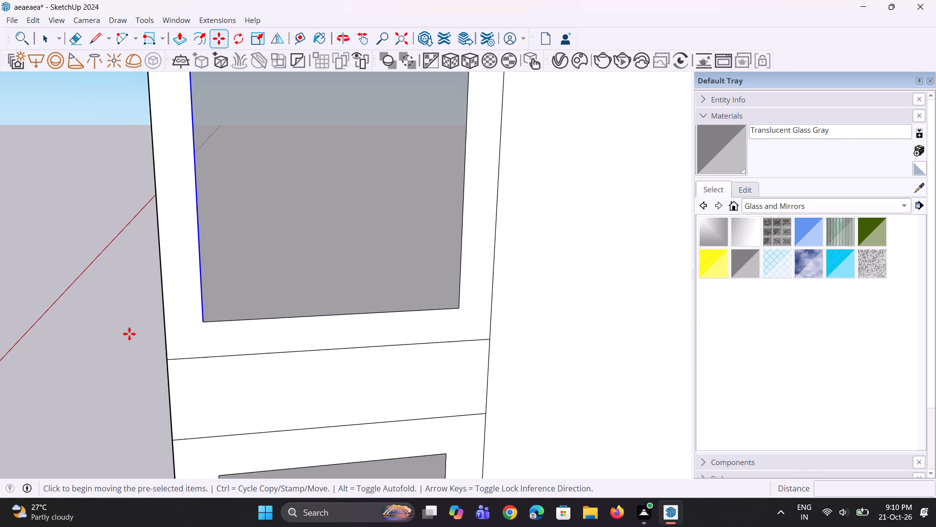
left_click(201, 323)
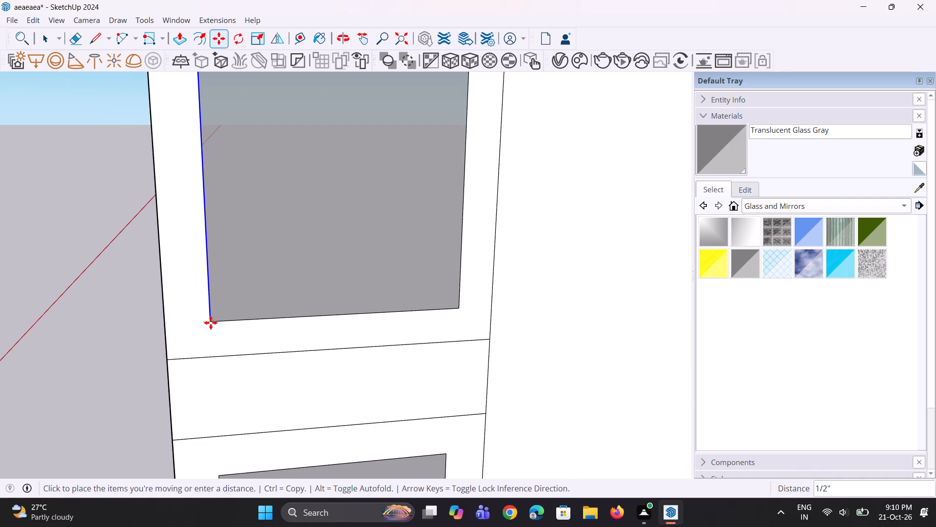
left_click(211, 323)
key("space")
key("space")
key("space")
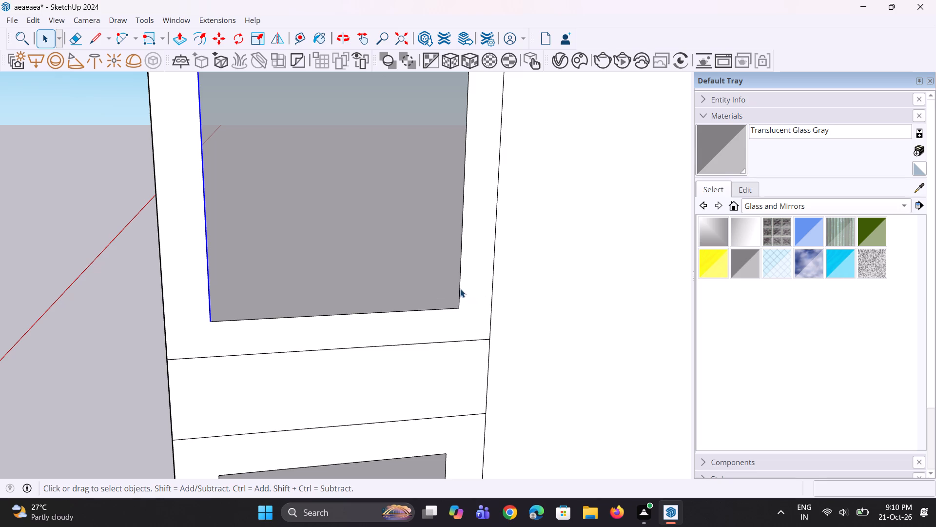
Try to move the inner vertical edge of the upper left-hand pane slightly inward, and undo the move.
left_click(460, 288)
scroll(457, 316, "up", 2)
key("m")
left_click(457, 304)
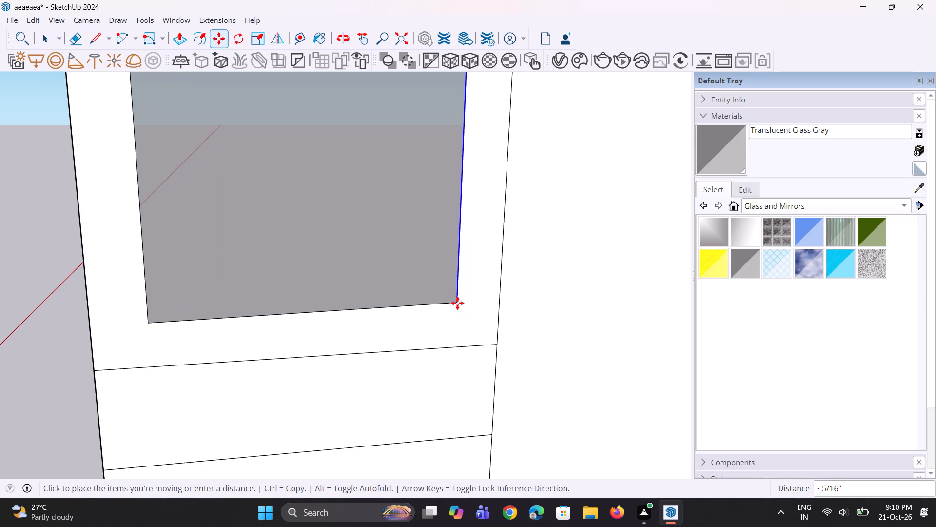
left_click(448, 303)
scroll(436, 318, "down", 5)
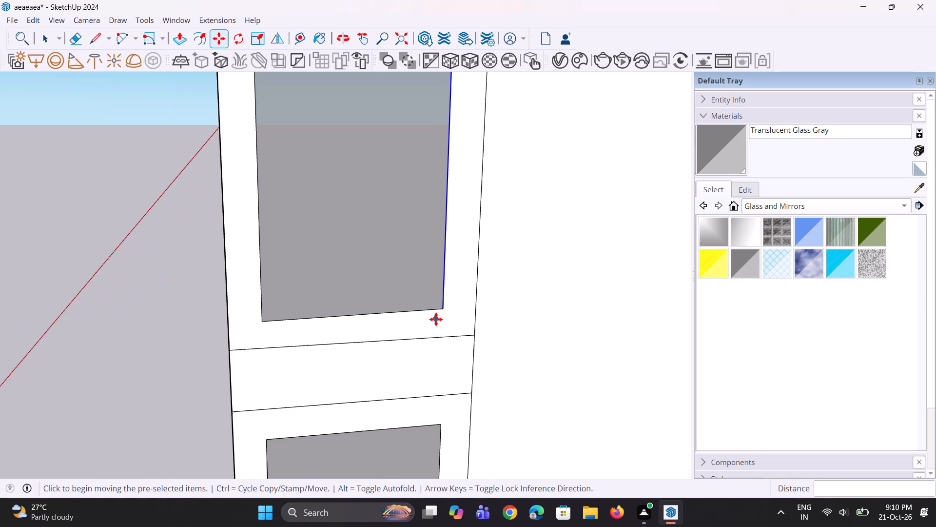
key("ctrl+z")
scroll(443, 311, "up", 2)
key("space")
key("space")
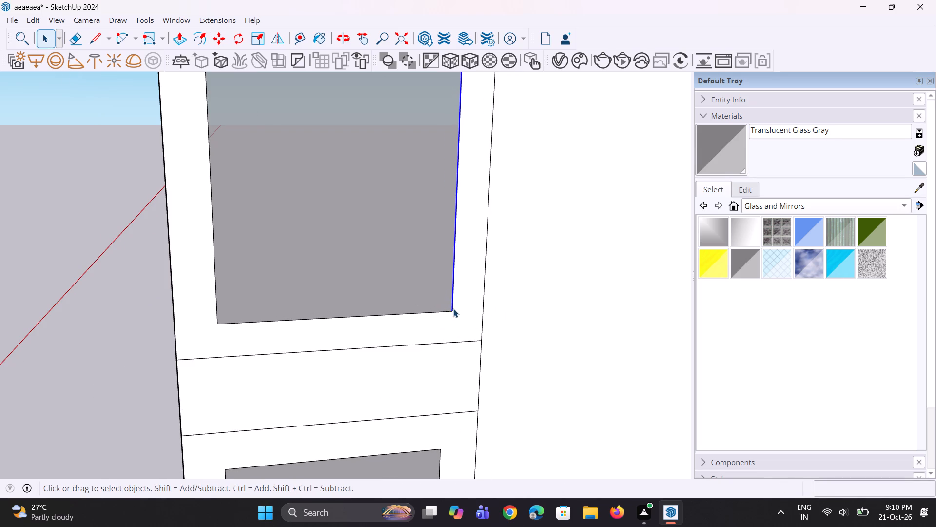
Move the inner vertical edge of the upper left-hand pane inward along the green axis by about 15/16".
key("m")
scroll(453, 309, "up", 3)
left_click(450, 313)
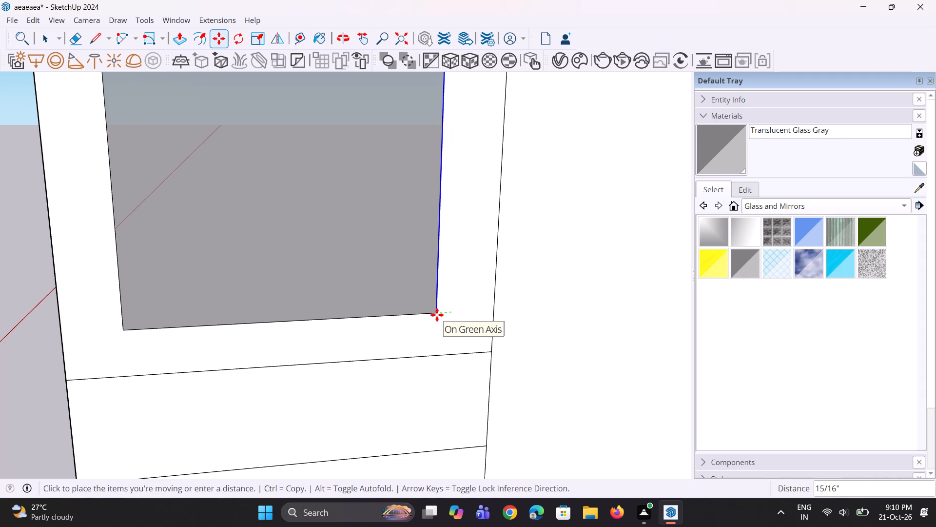
left_click(436, 315)
scroll(370, 340, "down", 10)
key("space")
key("space")
Move the outer vertical edge of the lower left-hand pane on the panel's front slightly inward.
scroll(301, 294, "down", 5)
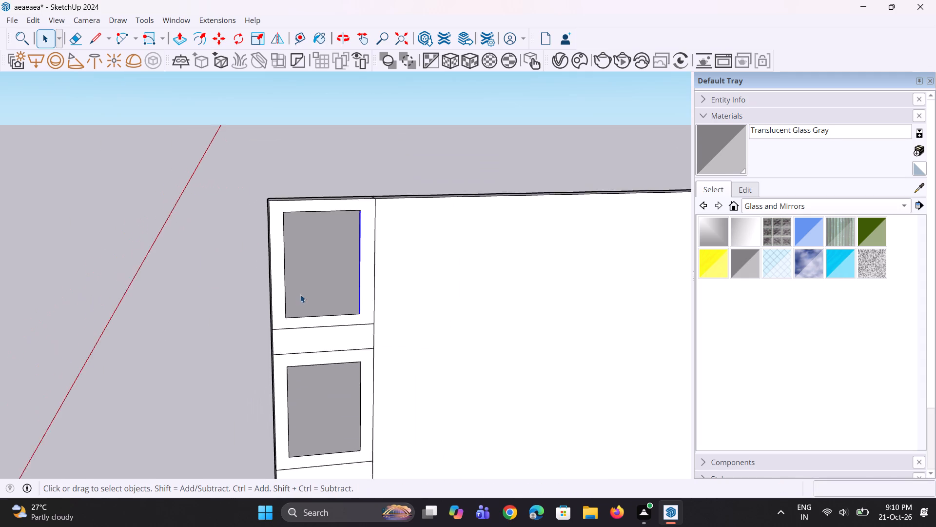
scroll(300, 294, "down", 5)
scroll(290, 381, "up", 3)
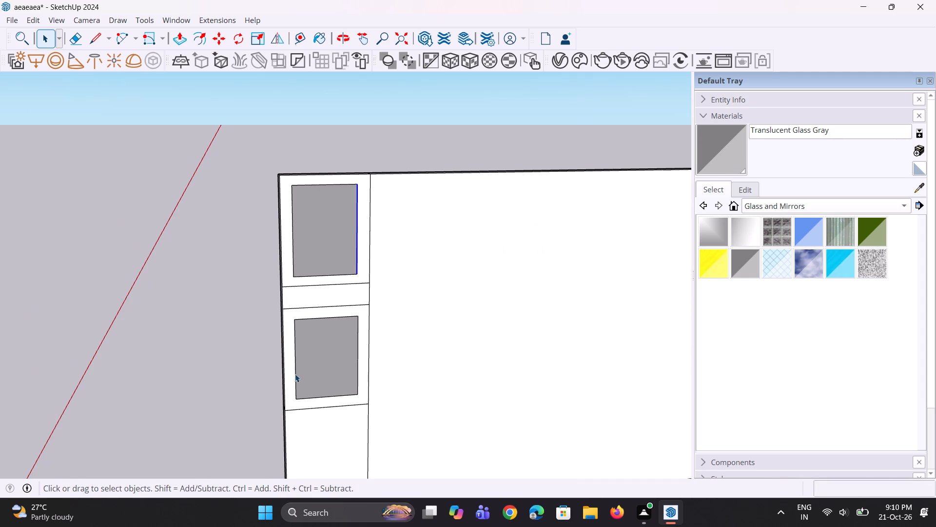
left_click(295, 374)
scroll(288, 417, "up", 5)
key("m")
scroll(297, 393, "up", 4)
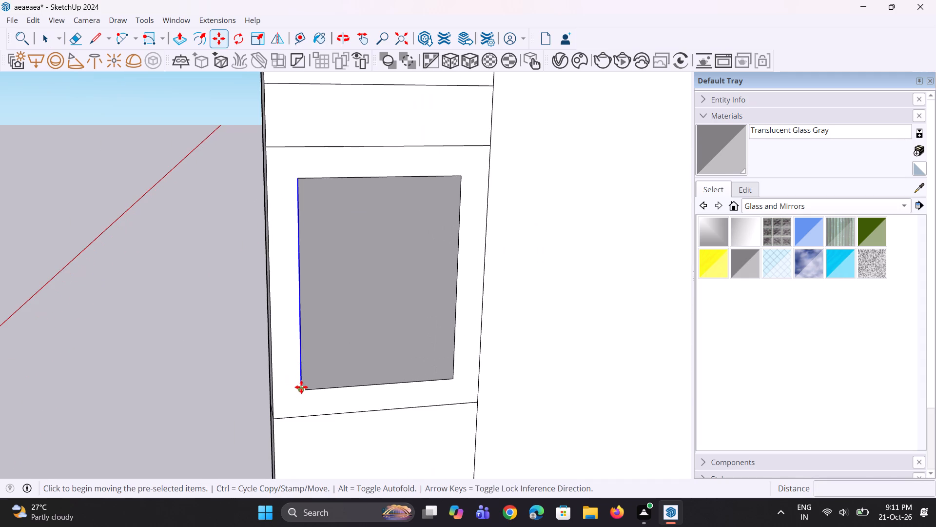
left_click(301, 387)
left_click(309, 387)
key("space")
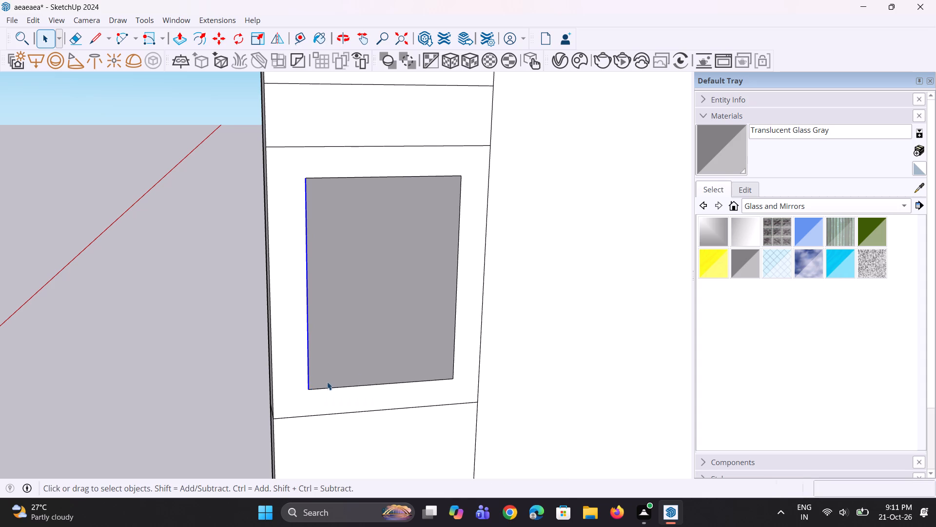
key("space")
Move the inner vertical edge of the lower left-hand pane inward by about 15/16" and clear the selection.
left_click(454, 365)
scroll(454, 380, "up", 2)
key("m")
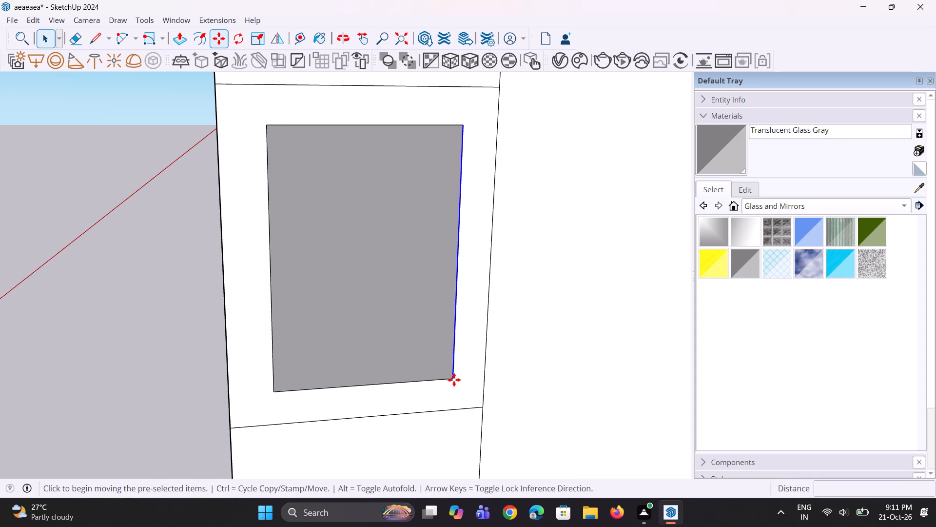
scroll(454, 380, "up", 3)
left_click(454, 380)
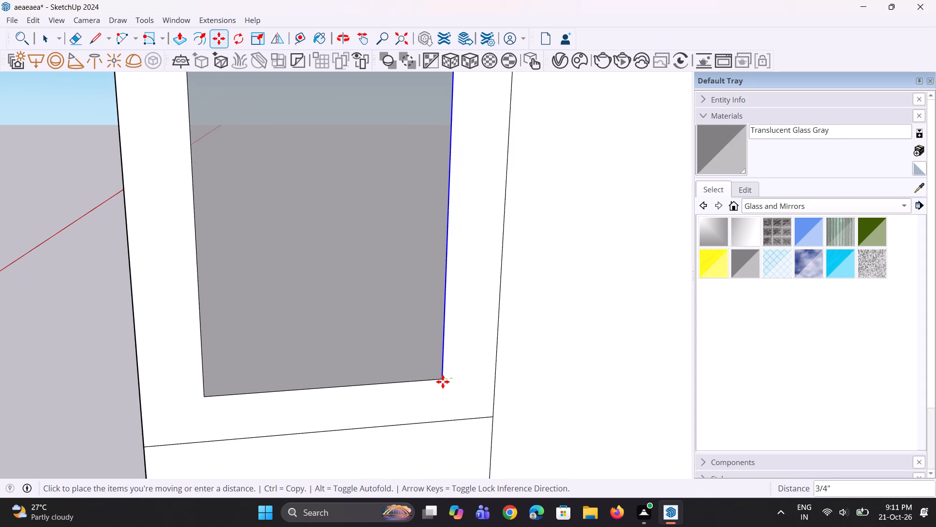
left_click(440, 382)
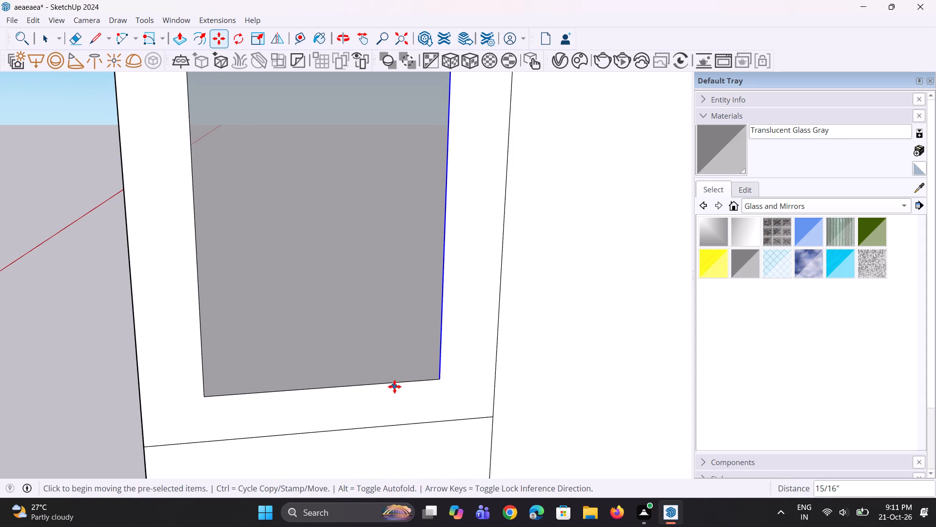
scroll(394, 386, "down", 6)
key("space")
key("space")
key("space")
left_click(238, 347)
Edit the Translucent Glass Gray material and make its colour slightly lighter.
scroll(190, 354, "down", 6)
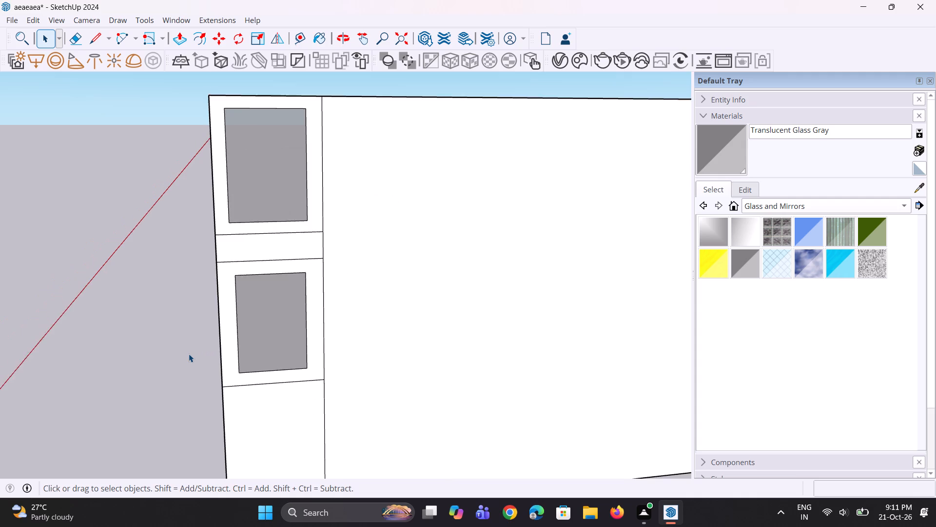
scroll(189, 352, "down", 5)
scroll(256, 325, "up", 2)
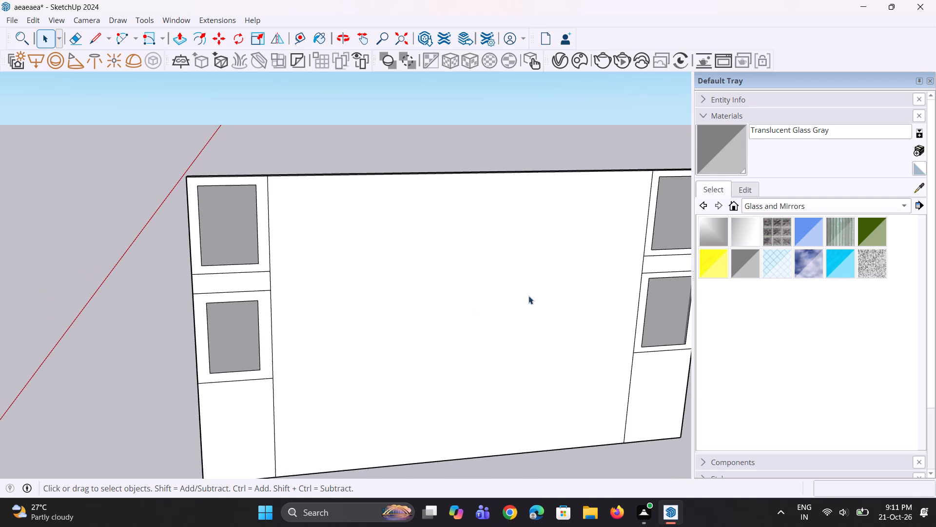
left_click(751, 194)
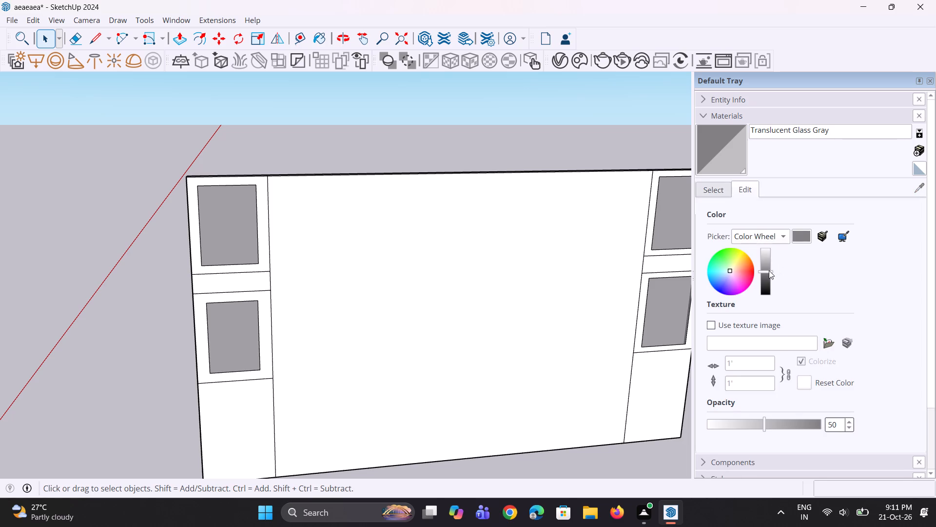
left_click_drag(766, 271, 765, 265)
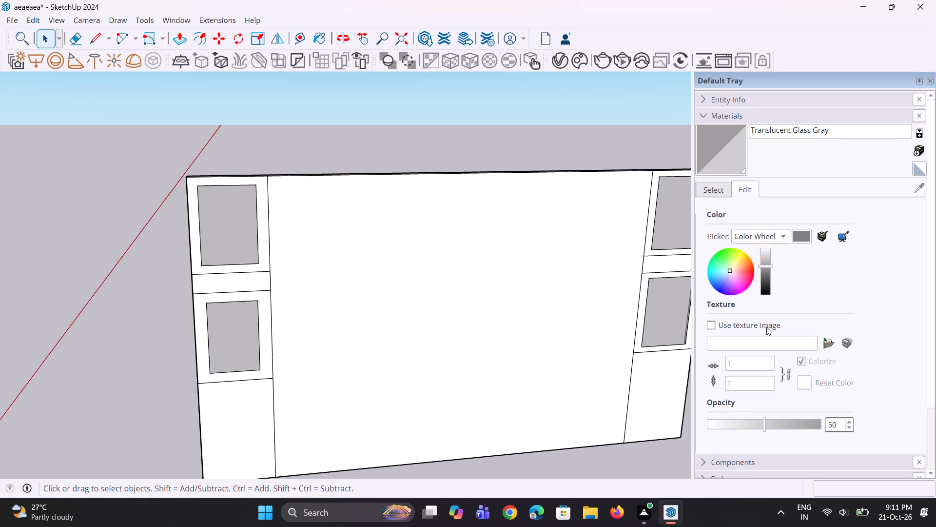
Lower the opacity of Translucent Glass Gray to 21.
left_click_drag(764, 430, 741, 421)
left_click_drag(741, 421, 731, 420)
scroll(390, 355, "down", 5)
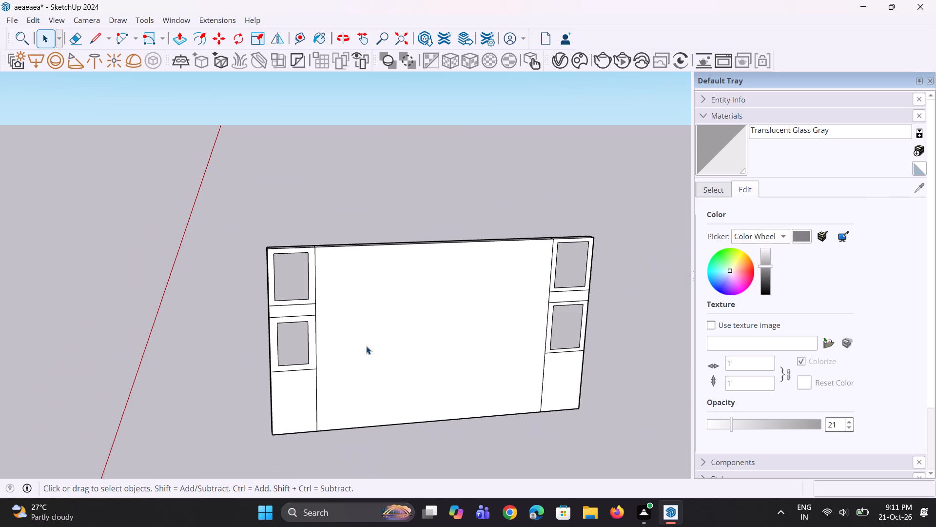
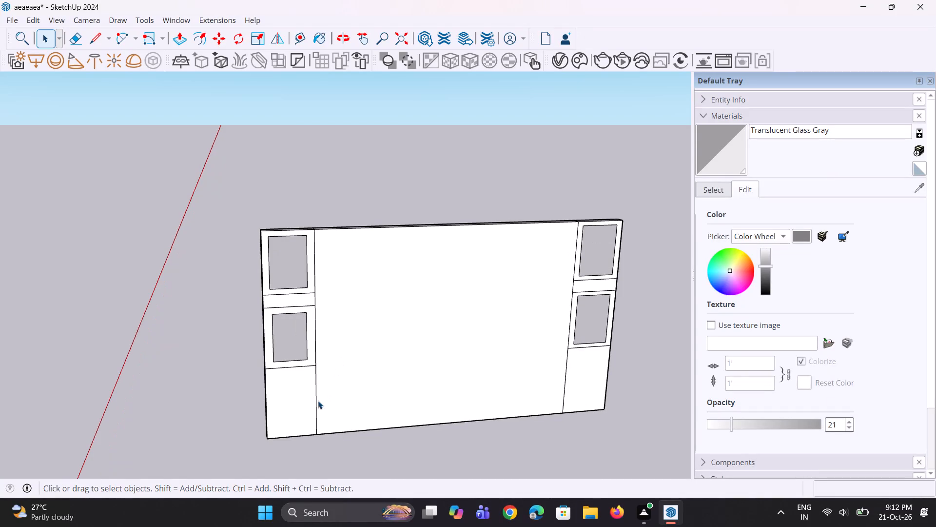
Copy the full-height vertical edge bordering the left-hand pane column about 4 1/2" inward along the panel's front.
left_click(318, 401)
scroll(317, 372, "up", 5)
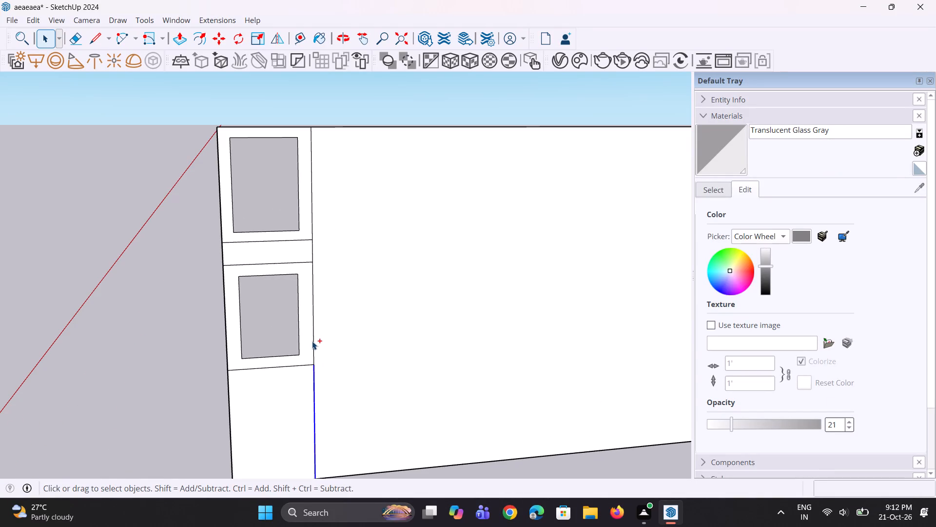
left_click(313, 342, "ctrl")
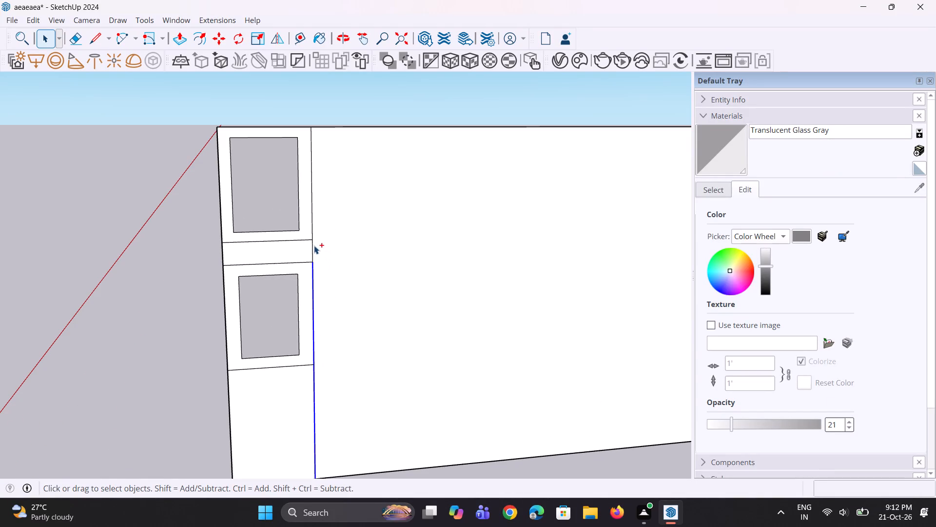
left_click(313, 245, "ctrl")
left_click(312, 228, "ctrl")
scroll(312, 228, "down", 6)
scroll(314, 368, "up", 4)
key("m")
scroll(305, 405, "up", 2, "ctrl")
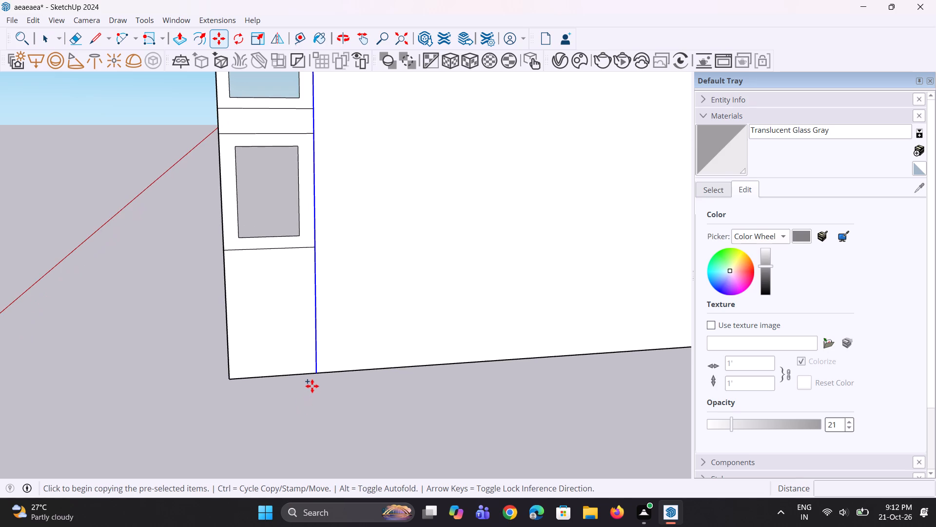
left_click(316, 375)
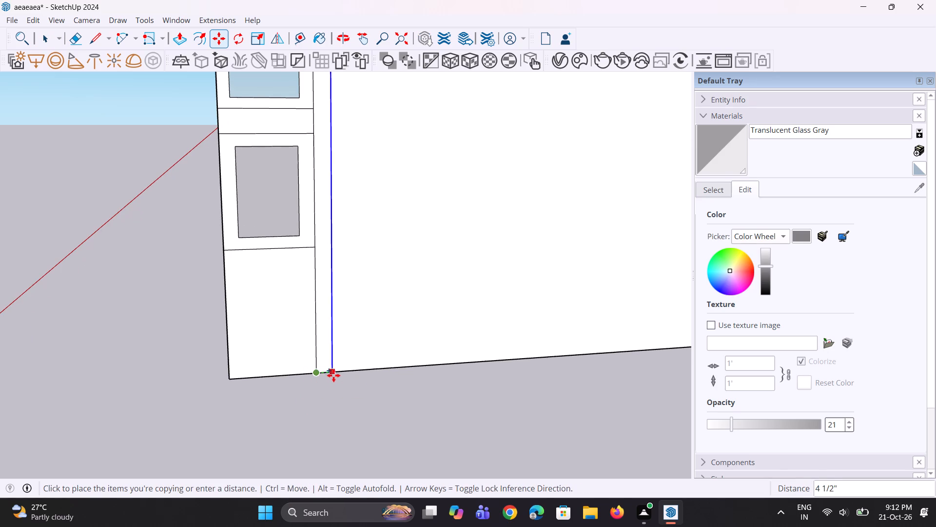
left_click(334, 376)
scroll(326, 377, "down", 10)
key("space")
key("space")
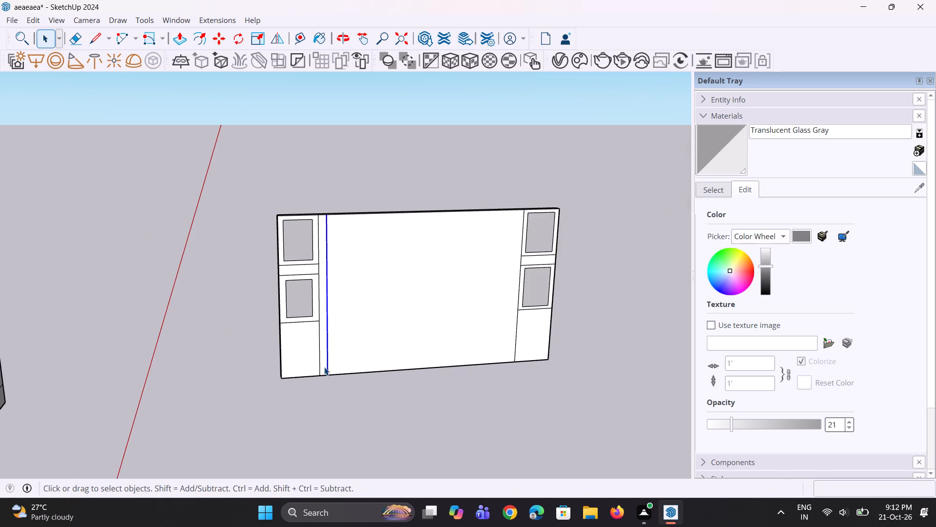
Copy the resulting narrow vertical strip across the panel's front so it sits against the right-hand pane column.
left_click(324, 366)
scroll(323, 385, "up", 3)
key("m")
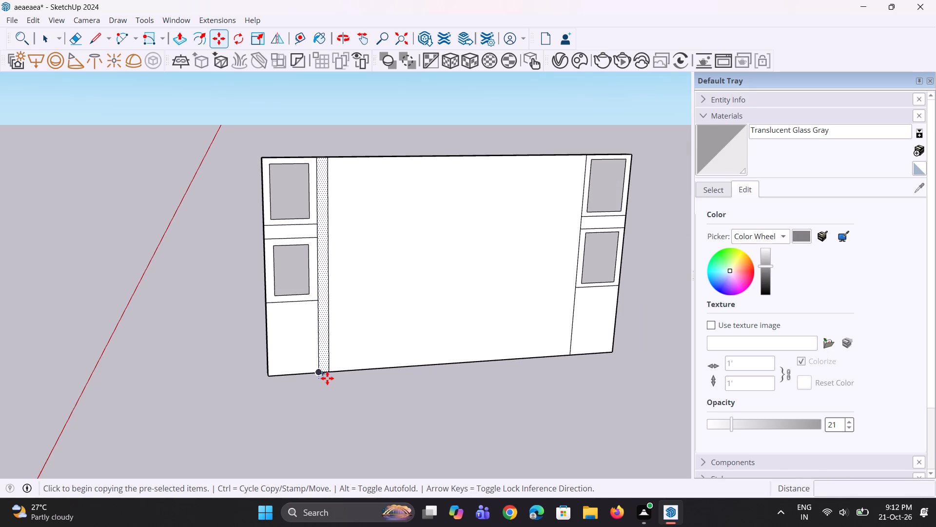
left_click(329, 374)
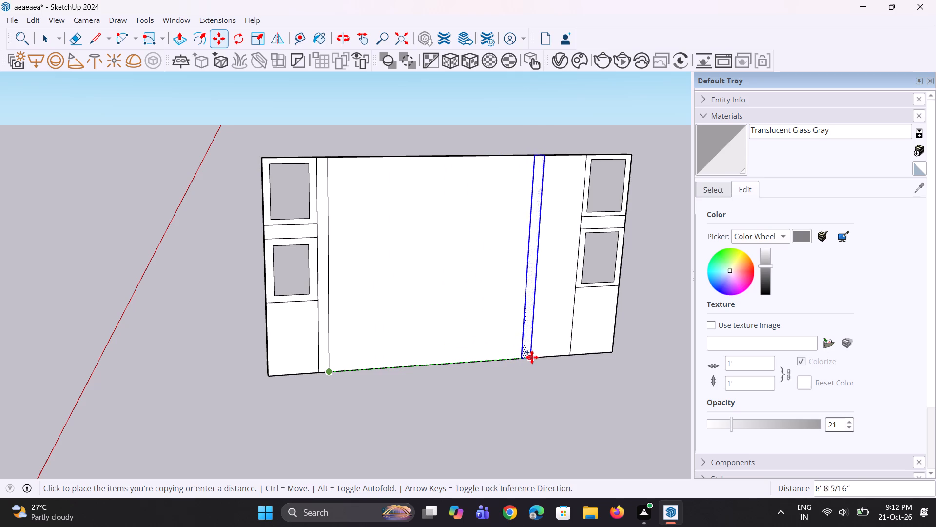
left_click(565, 357)
key("space")
left_click(455, 393)
key("space")
scroll(328, 436, "down", 3)
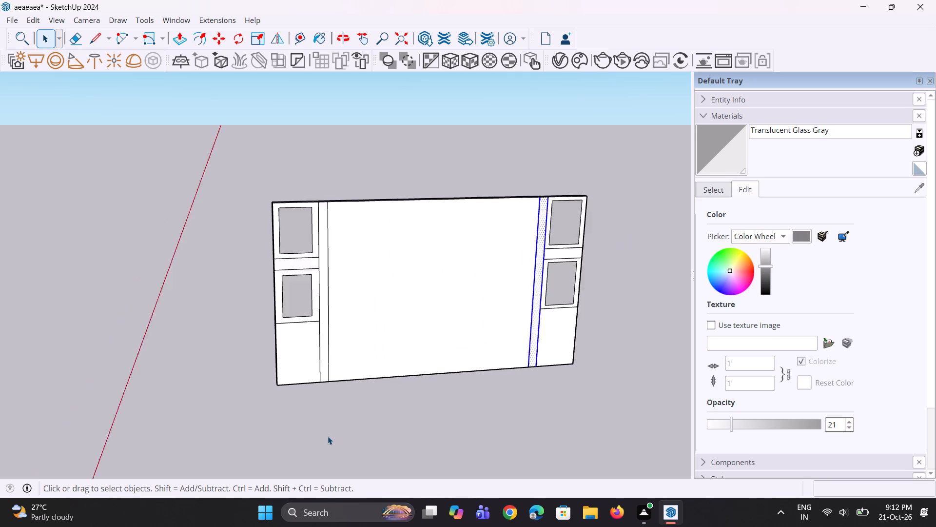
scroll(328, 436, "down", 2)
left_click(353, 427)
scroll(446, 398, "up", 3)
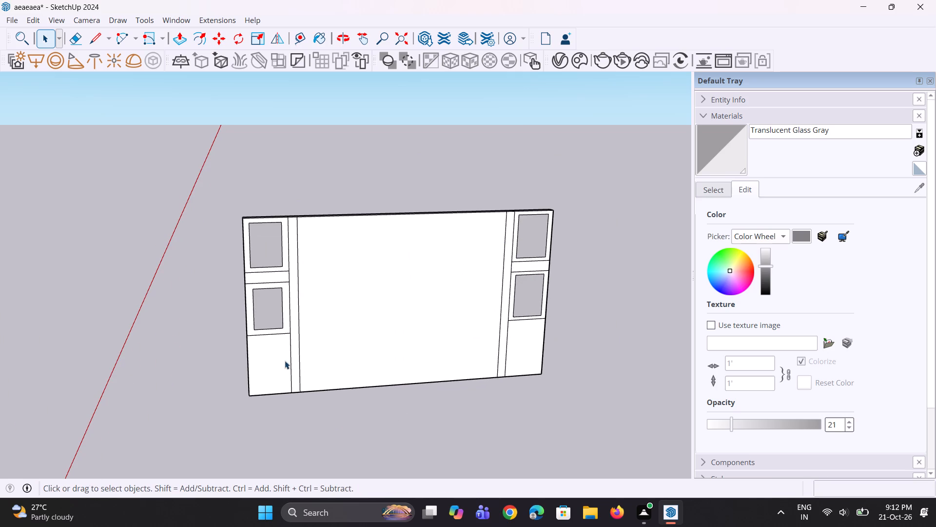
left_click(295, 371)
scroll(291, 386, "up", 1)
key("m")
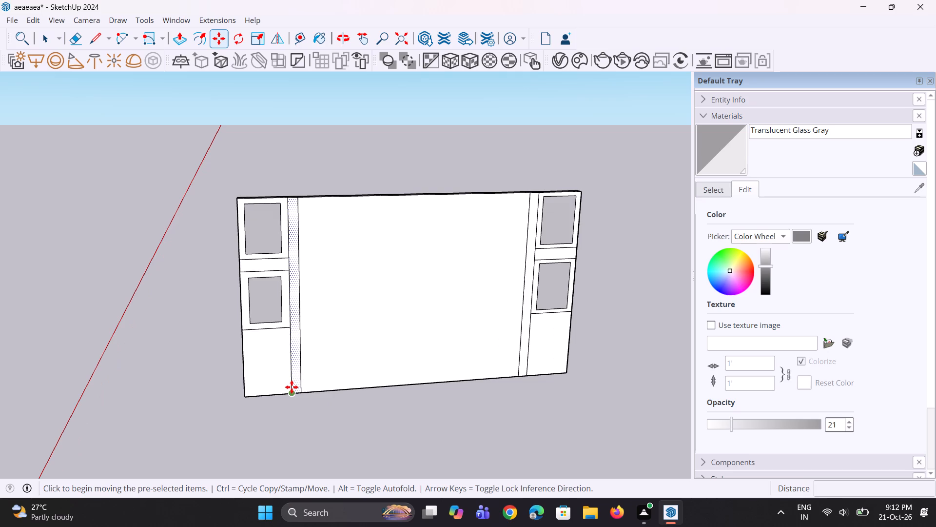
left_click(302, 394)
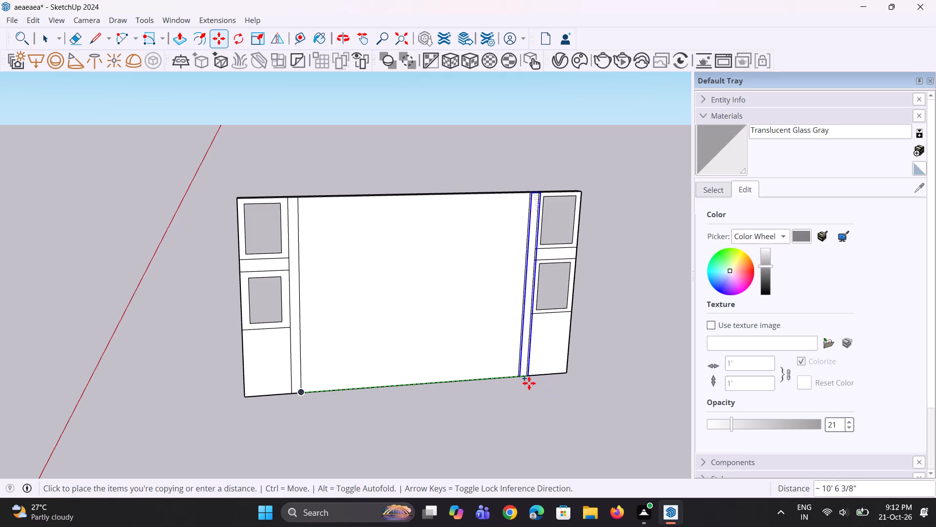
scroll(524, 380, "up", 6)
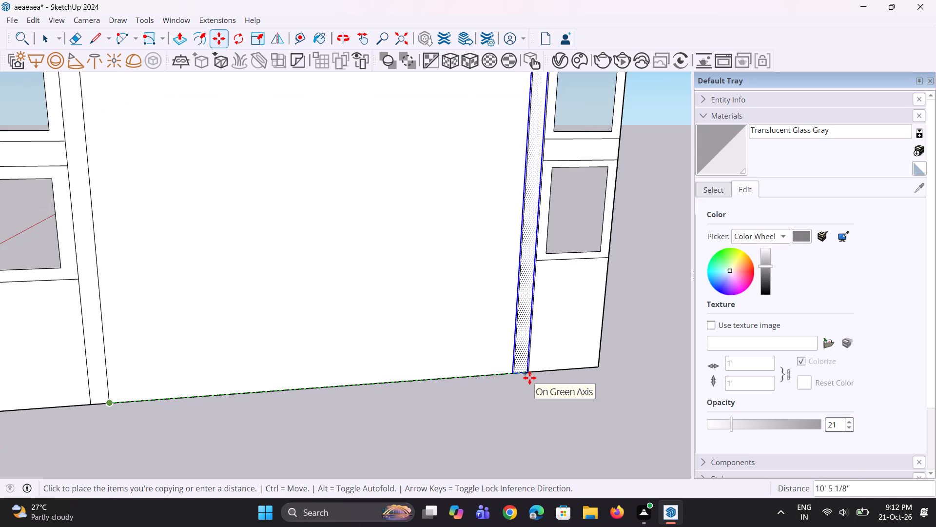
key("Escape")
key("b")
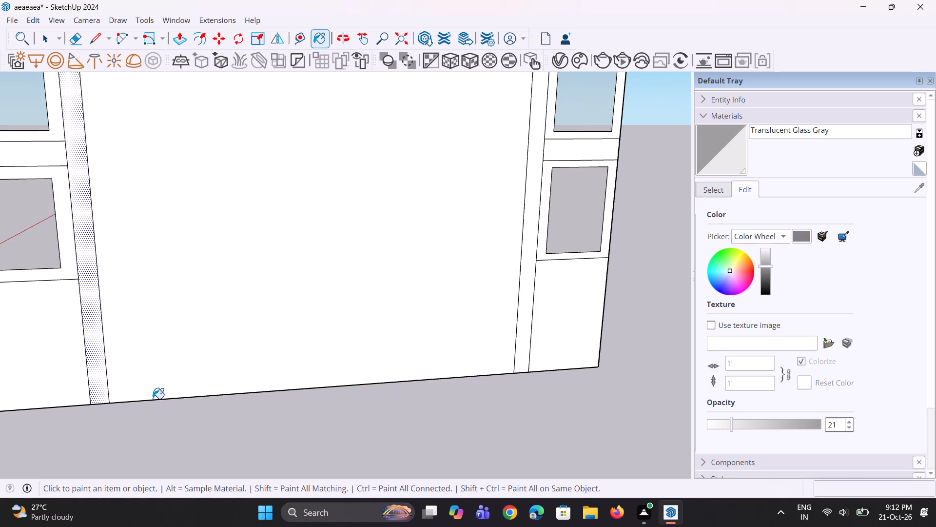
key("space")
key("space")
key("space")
Copy the left-hand vertical strip onto the right-hand strip and divide the copy by 2, adding a strip midway between them.
type("m")
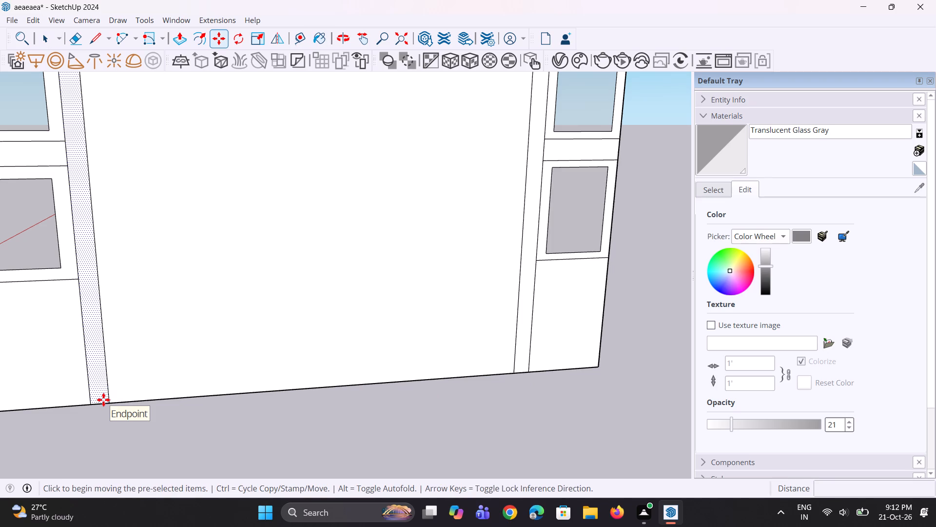
left_click(108, 404)
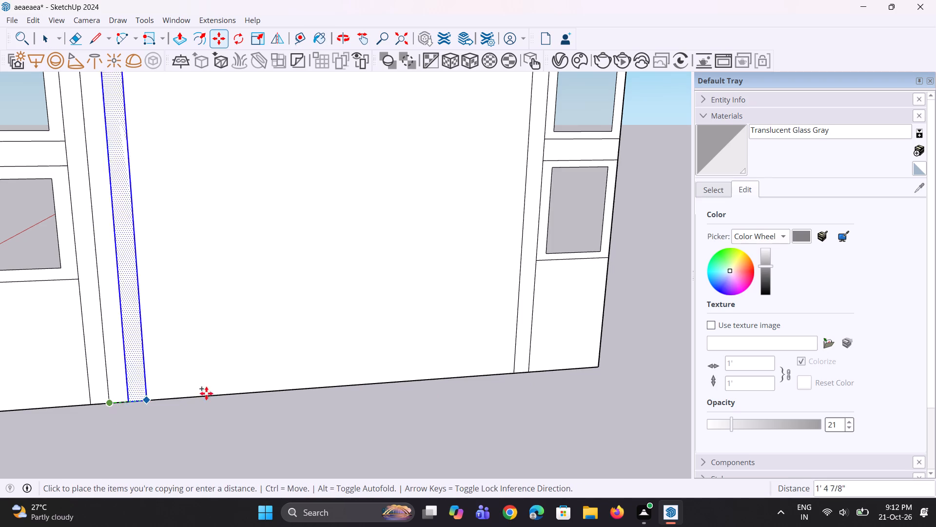
left_click(525, 371)
key("slash")
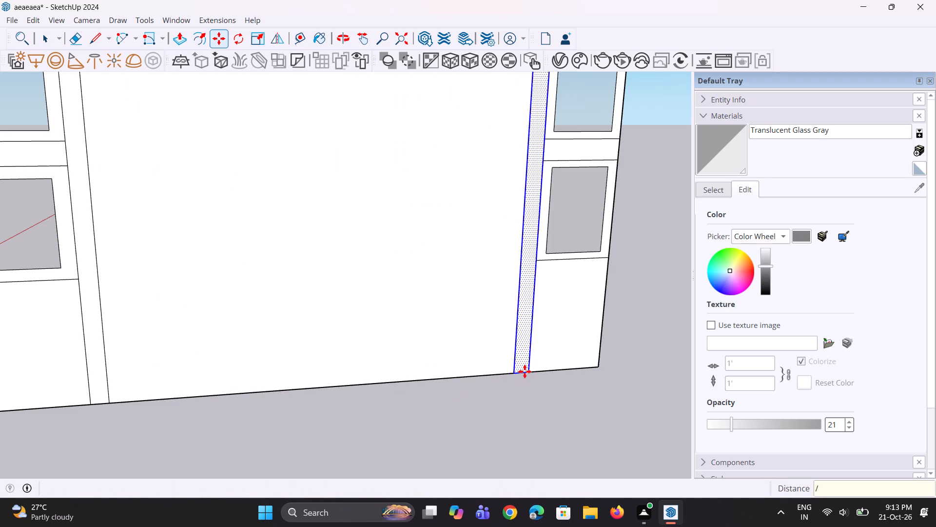
key("2")
key("Return")
scroll(222, 453, "down", 6)
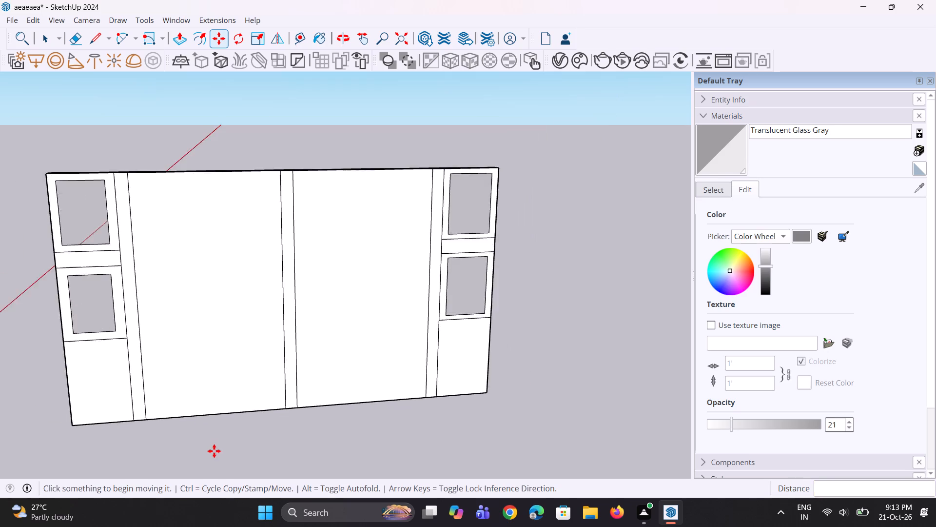
scroll(214, 451, "down", 5)
key("space")
key("space")
key("space")
left_click(229, 463)
Paint the two large faces between the vertical strips with Translucent Glass Gray.
scroll(240, 443, "up", 1)
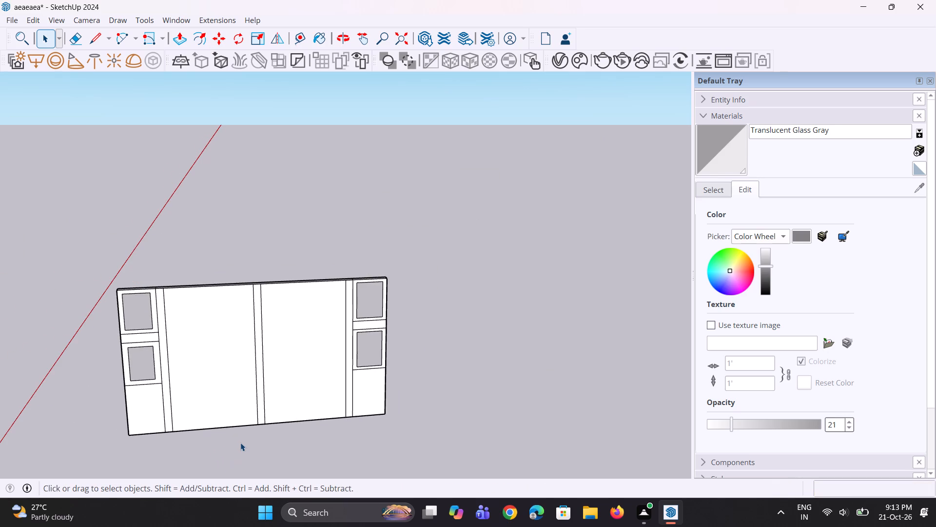
scroll(240, 443, "up", 3)
scroll(240, 442, "down", 19)
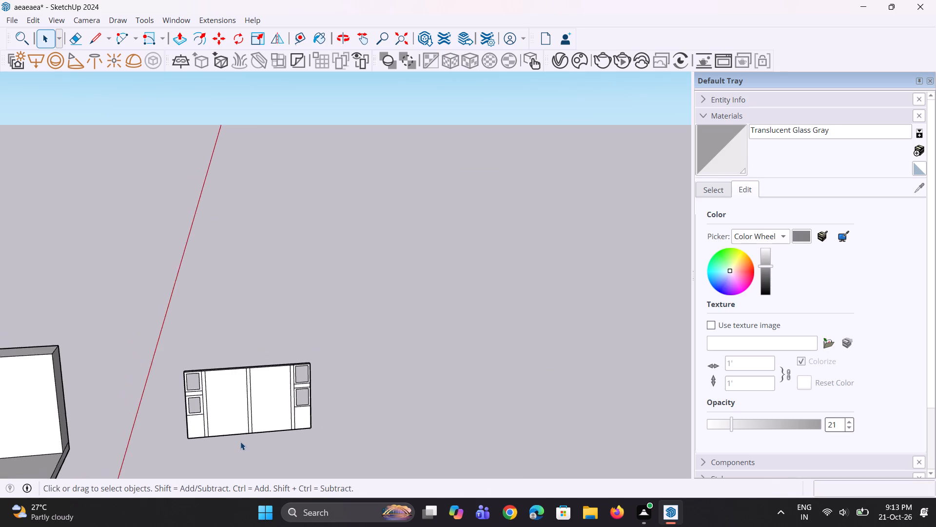
scroll(240, 442, "down", 8)
scroll(218, 453, "up", 4)
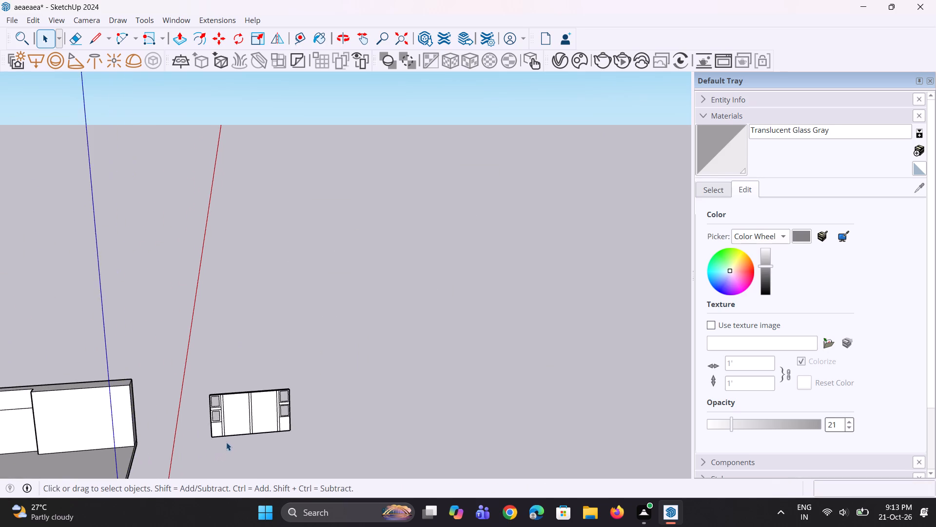
scroll(226, 441, "up", 4)
left_click(721, 162)
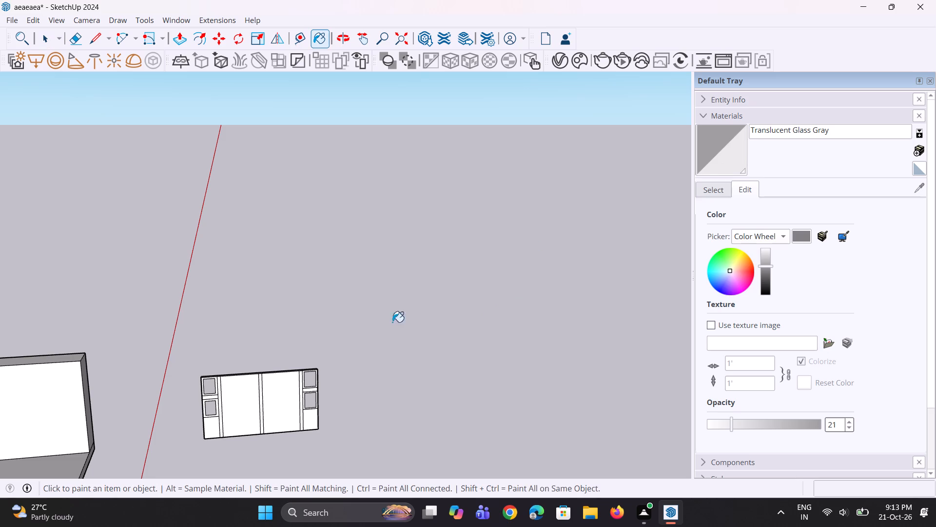
left_click(246, 401)
left_click(280, 405)
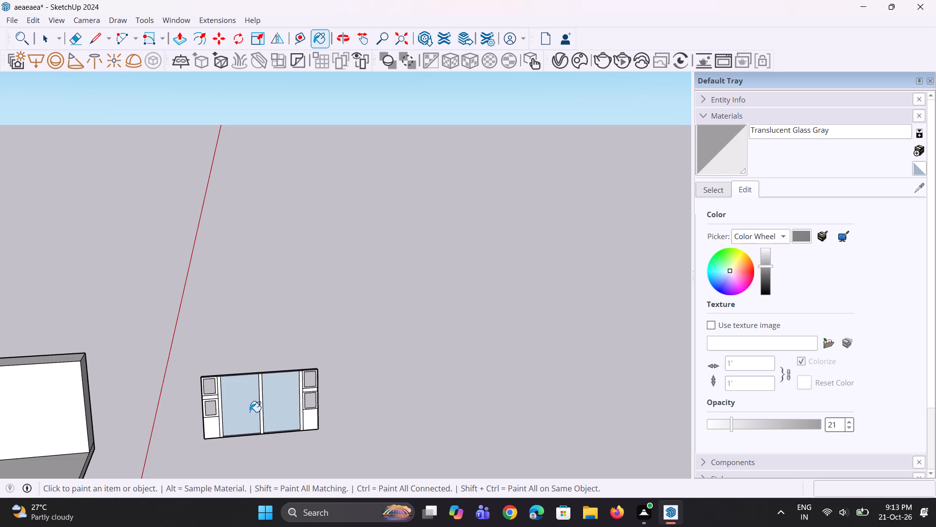
scroll(228, 415, "down", 4)
middle_click_drag(228, 415, 214, 398)
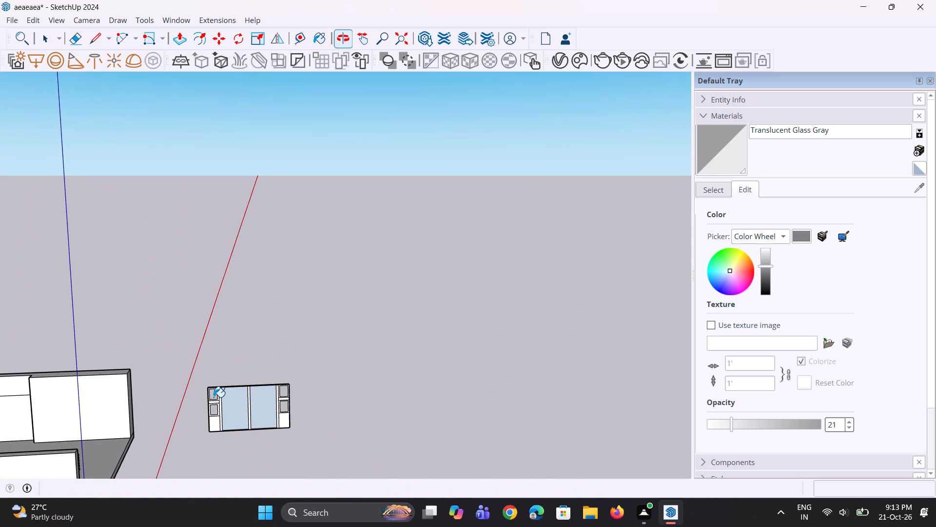
key("space")
scroll(214, 397, "up", 10)
key("space")
key("space")
key("space")
key("space")
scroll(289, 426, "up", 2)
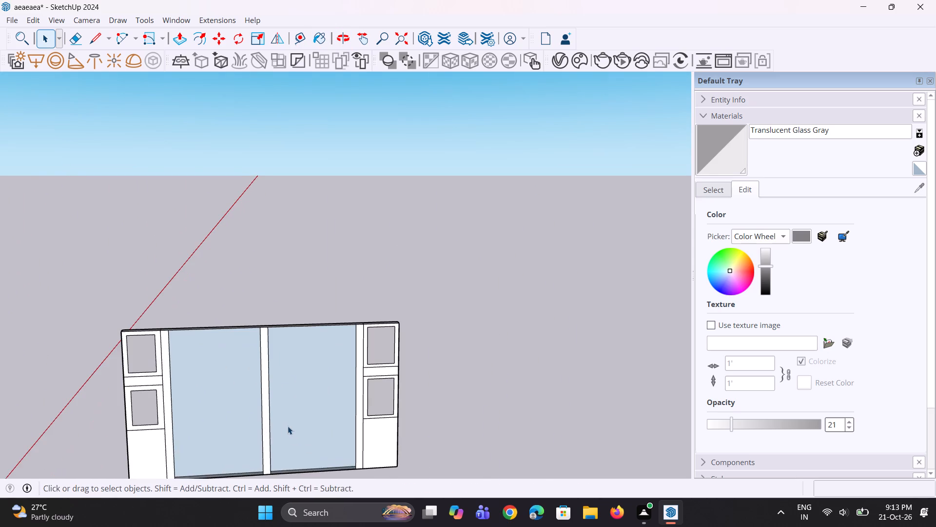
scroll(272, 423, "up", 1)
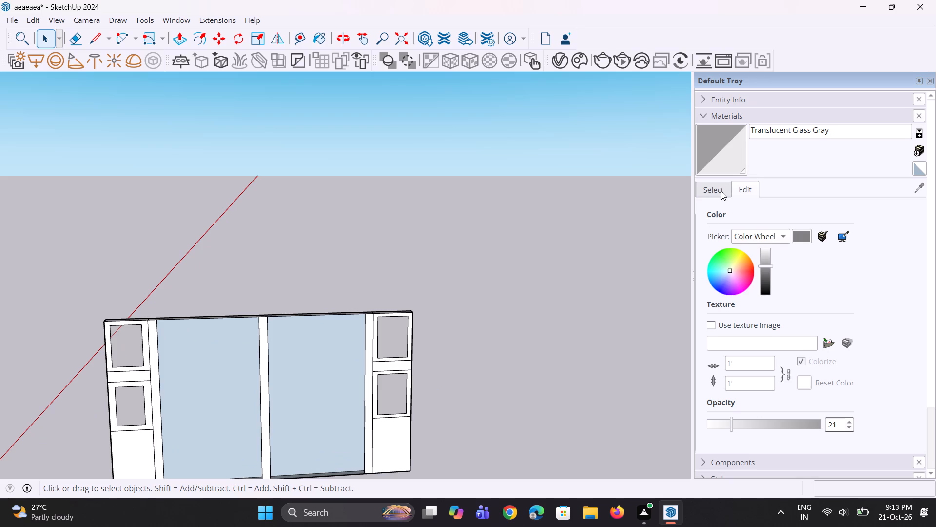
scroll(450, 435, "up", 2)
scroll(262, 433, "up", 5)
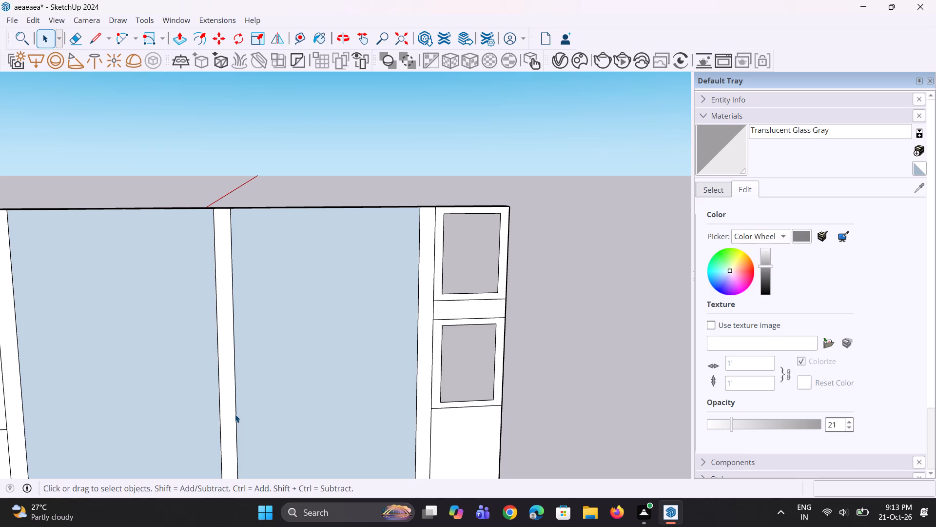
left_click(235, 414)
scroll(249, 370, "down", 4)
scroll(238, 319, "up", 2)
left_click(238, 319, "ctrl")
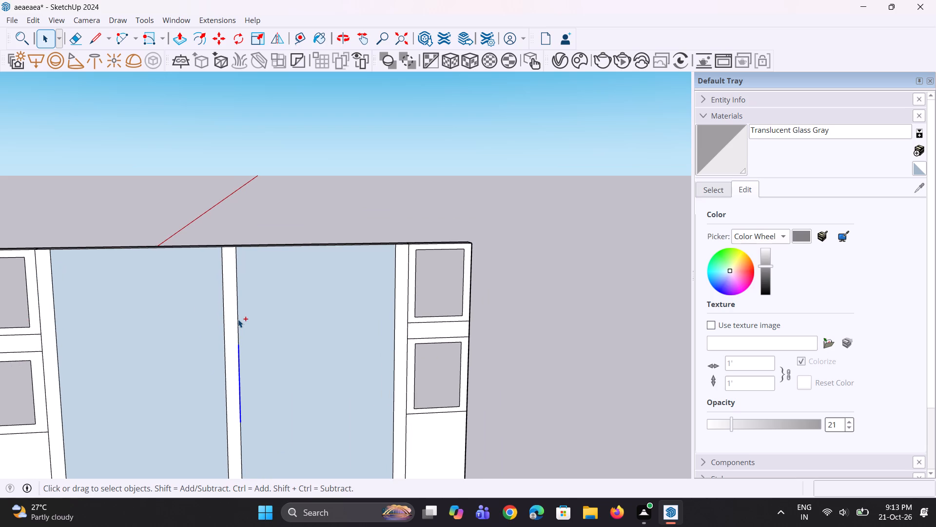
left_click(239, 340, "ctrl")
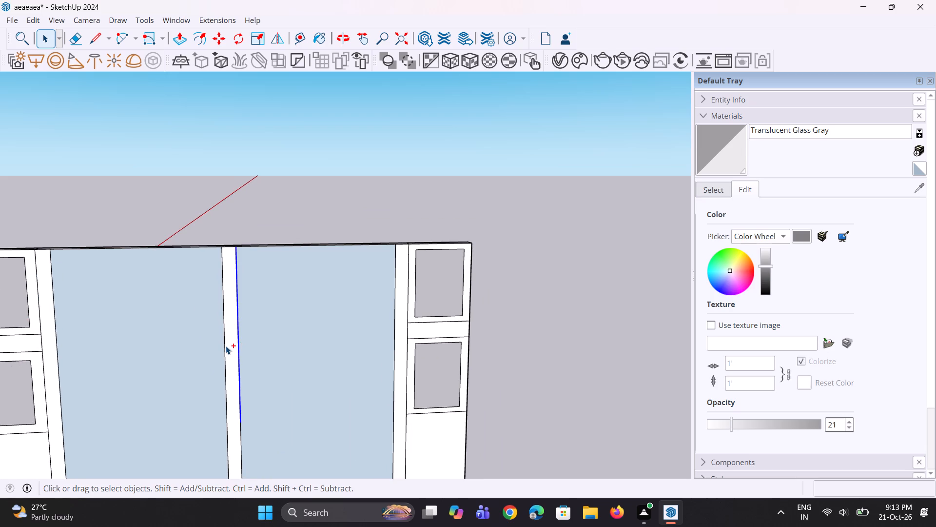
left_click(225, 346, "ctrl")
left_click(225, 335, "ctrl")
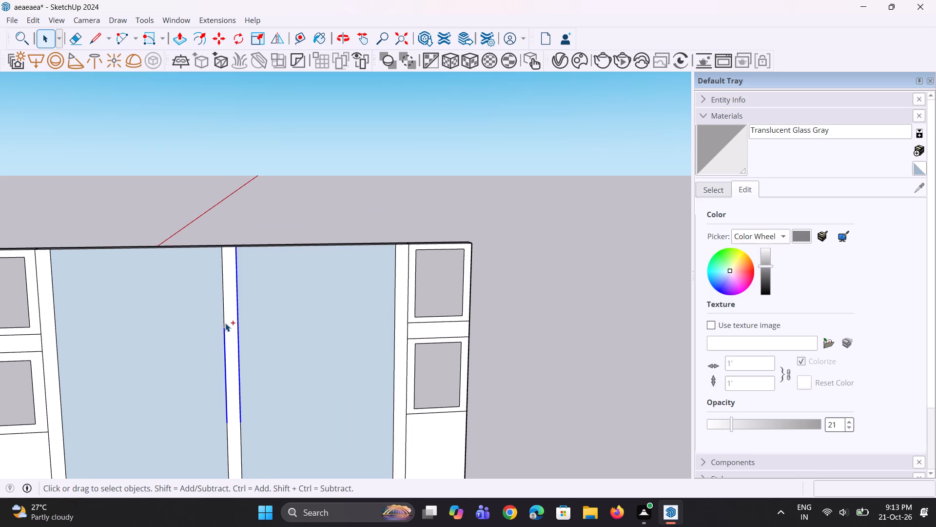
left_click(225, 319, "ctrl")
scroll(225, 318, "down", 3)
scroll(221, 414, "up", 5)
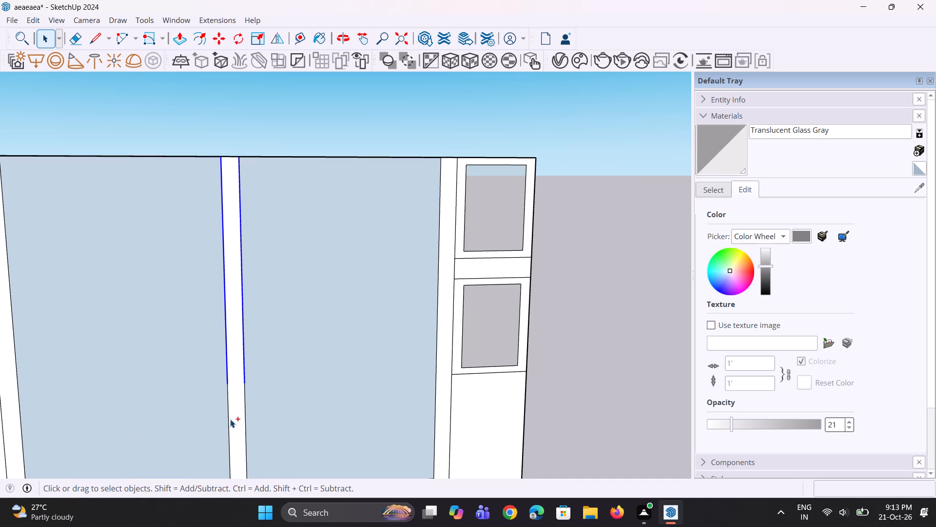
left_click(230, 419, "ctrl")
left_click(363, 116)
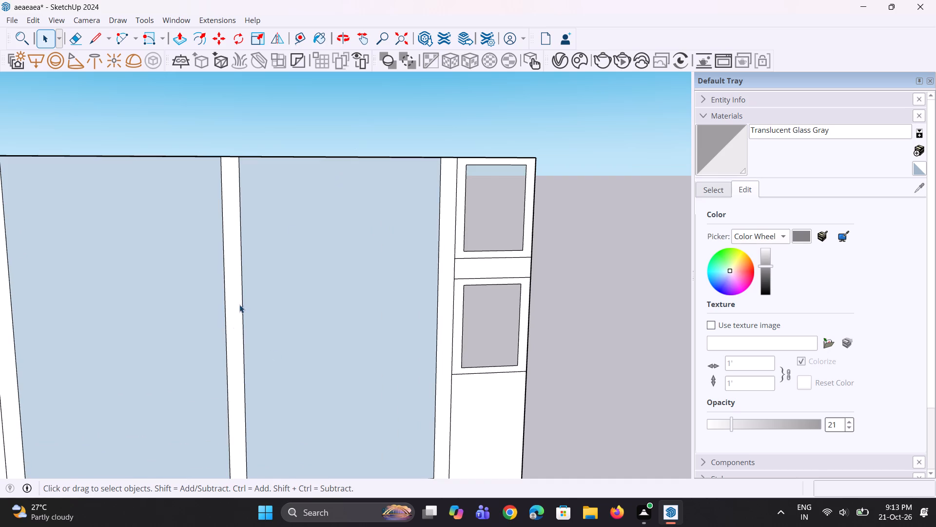
Move the full-height right-hand edge of the middle vertical strip about 2 7/8" toward the right bay, widening the strip.
scroll(225, 338, "up", 2)
left_click(248, 344)
scroll(248, 341, "down", 4)
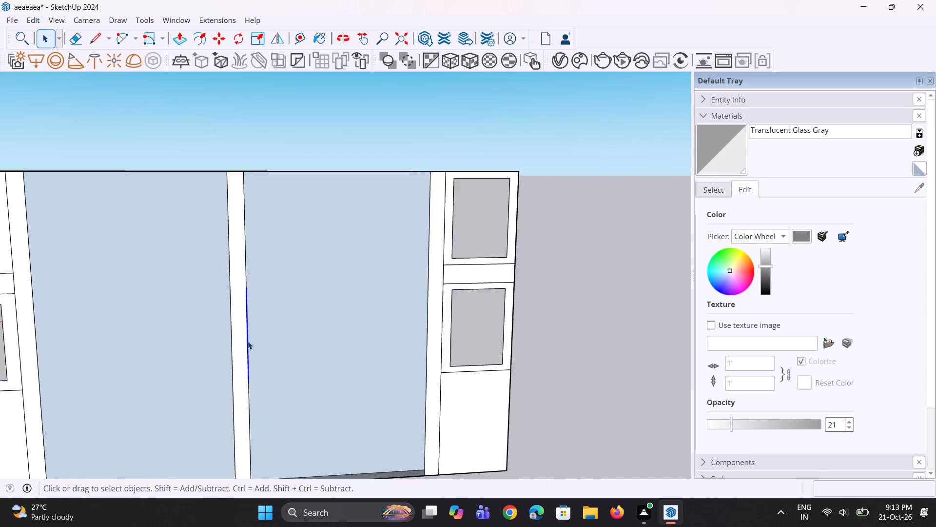
left_click(249, 388, "ctrl")
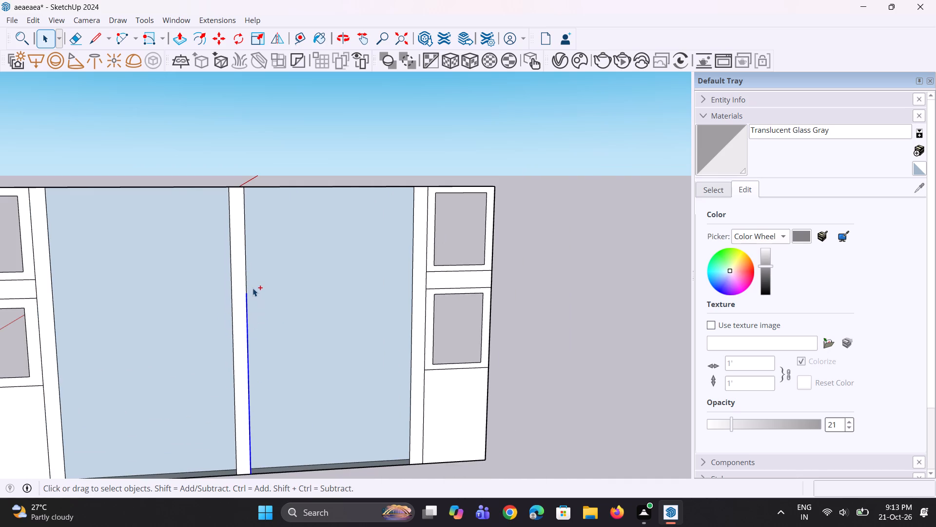
left_click(246, 275, "ctrl")
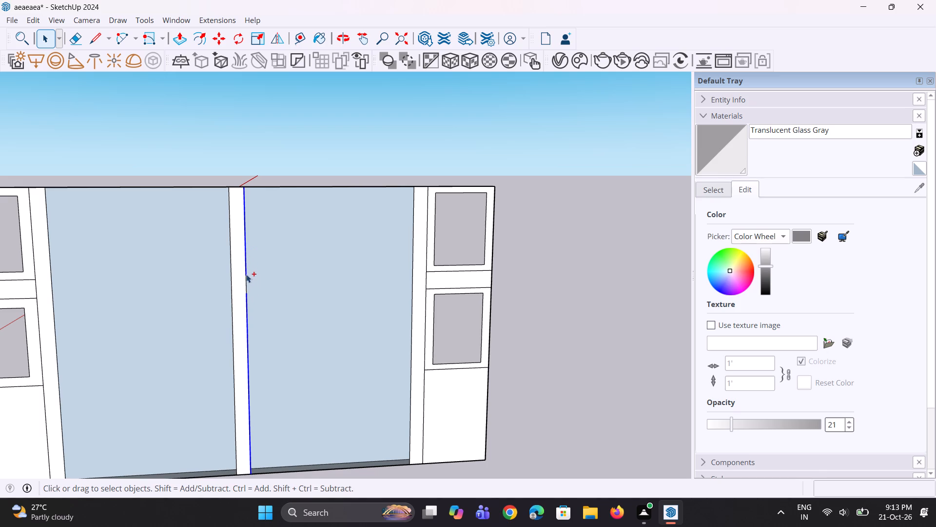
left_click(247, 280, "ctrl")
scroll(246, 467, "up", 5)
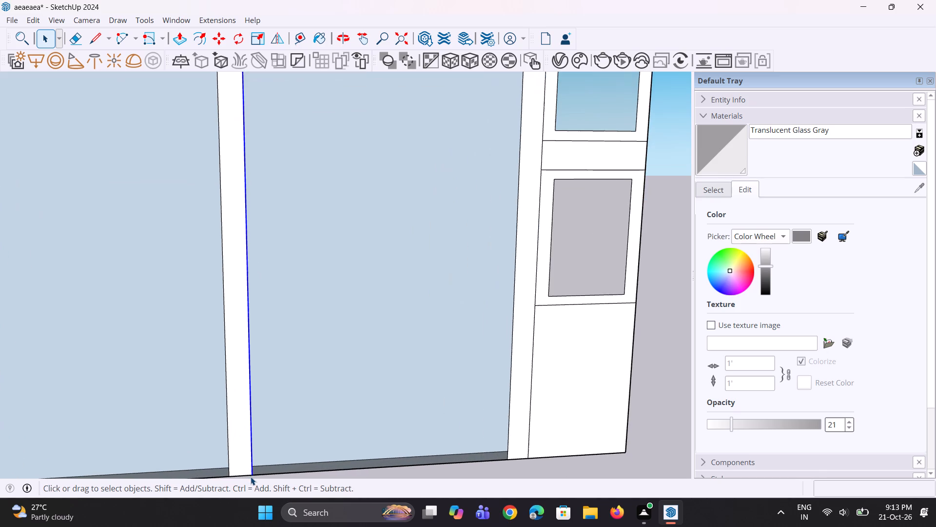
scroll(255, 457, "down", 4)
scroll(257, 480, "up", 3)
key("m")
scroll(257, 480, "up", 3)
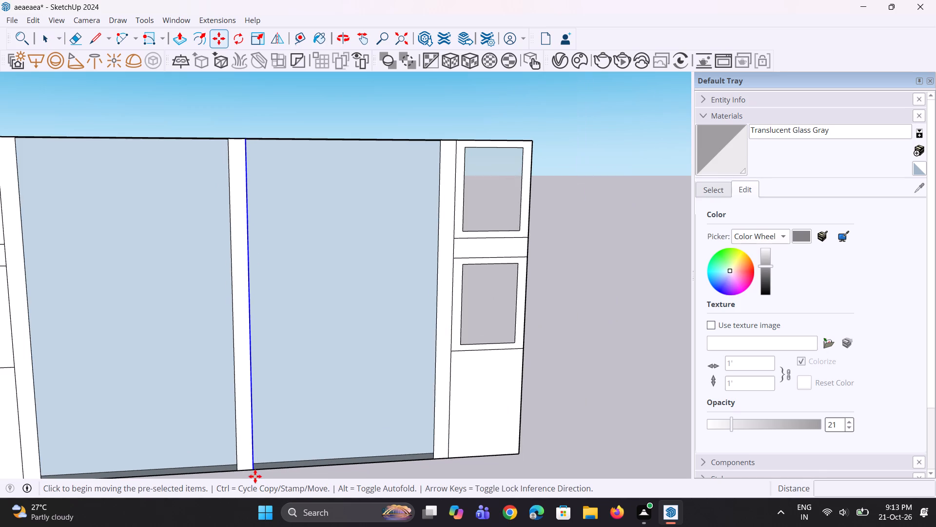
scroll(255, 476, "up", 2)
scroll(272, 411, "down", 4)
scroll(266, 453, "up", 7)
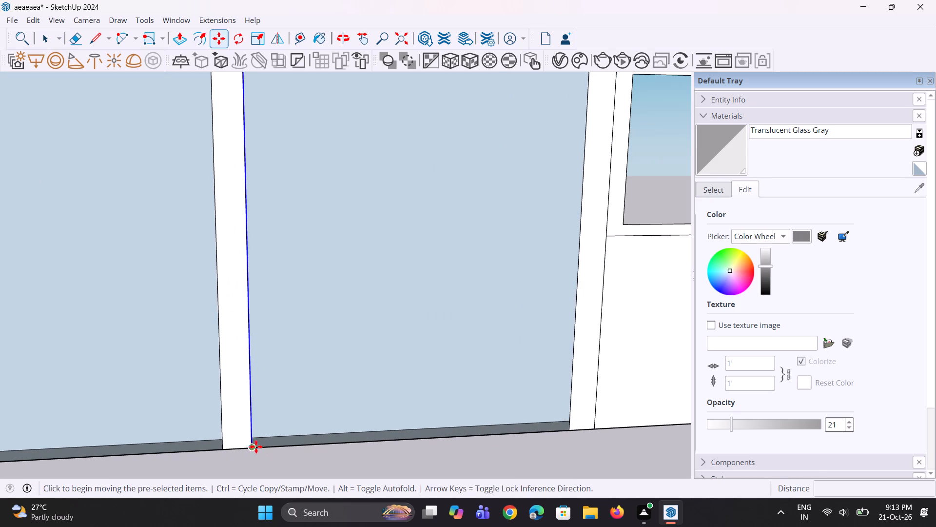
left_click(251, 445)
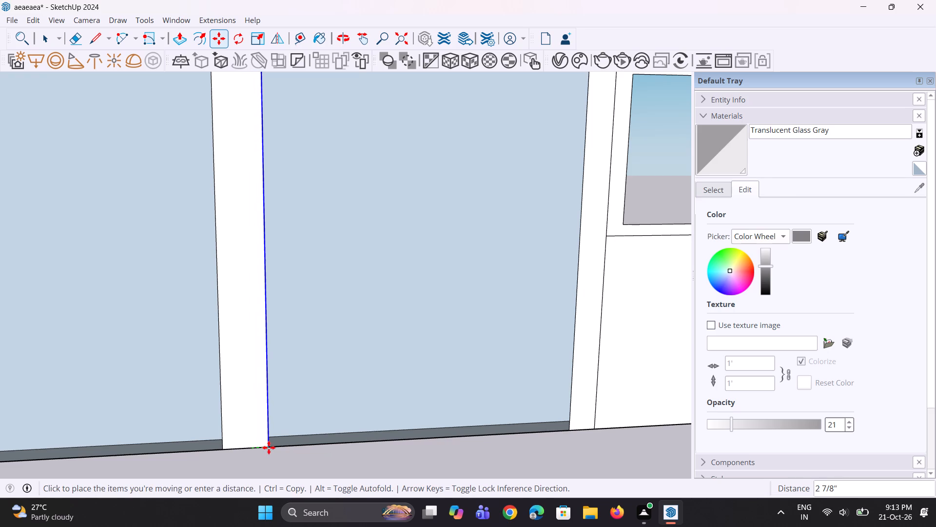
left_click(269, 447)
key("space")
key("space")
left_click(285, 457)
scroll(287, 457, "down", 15)
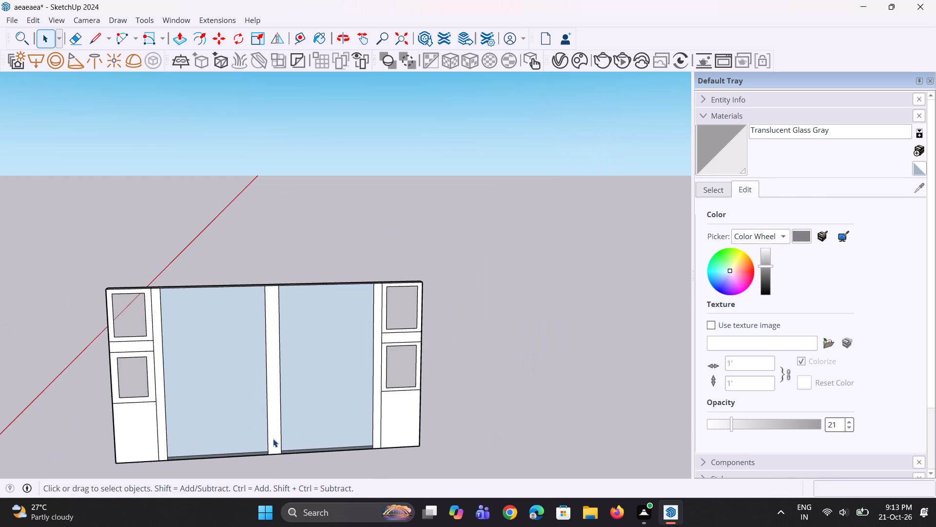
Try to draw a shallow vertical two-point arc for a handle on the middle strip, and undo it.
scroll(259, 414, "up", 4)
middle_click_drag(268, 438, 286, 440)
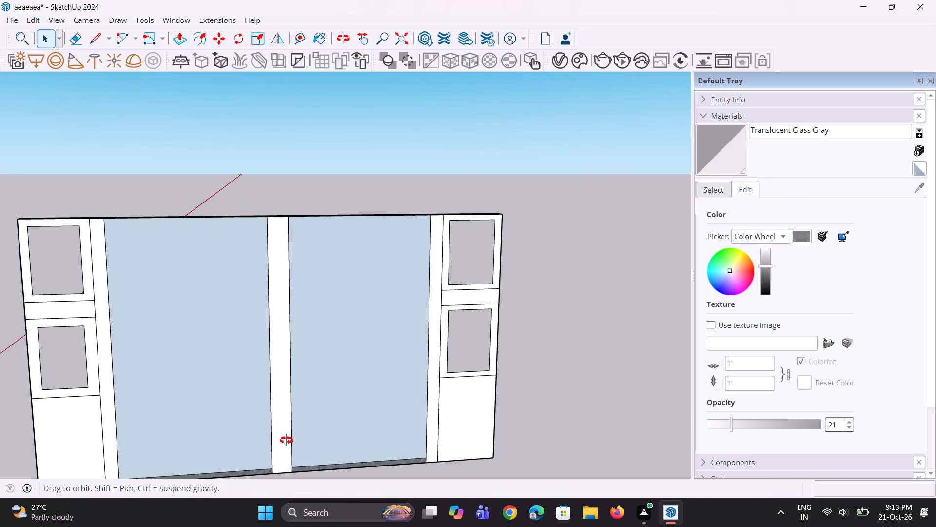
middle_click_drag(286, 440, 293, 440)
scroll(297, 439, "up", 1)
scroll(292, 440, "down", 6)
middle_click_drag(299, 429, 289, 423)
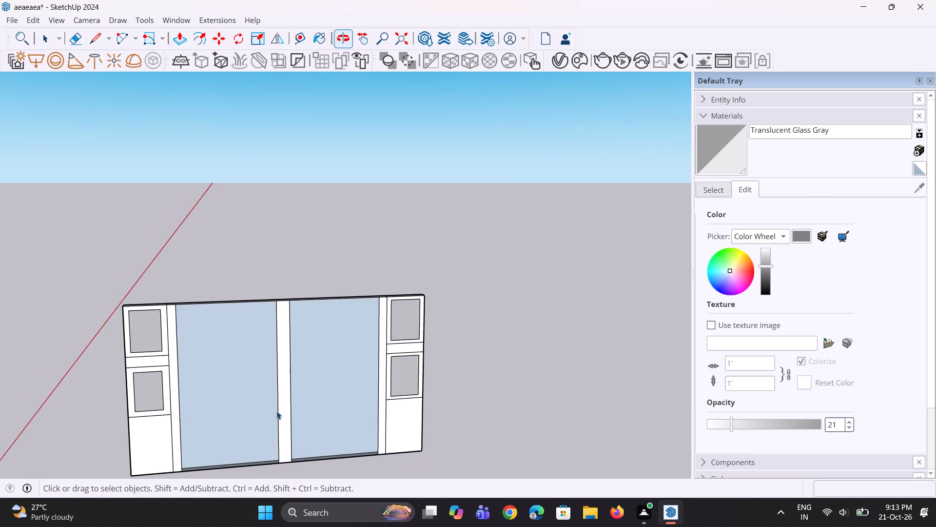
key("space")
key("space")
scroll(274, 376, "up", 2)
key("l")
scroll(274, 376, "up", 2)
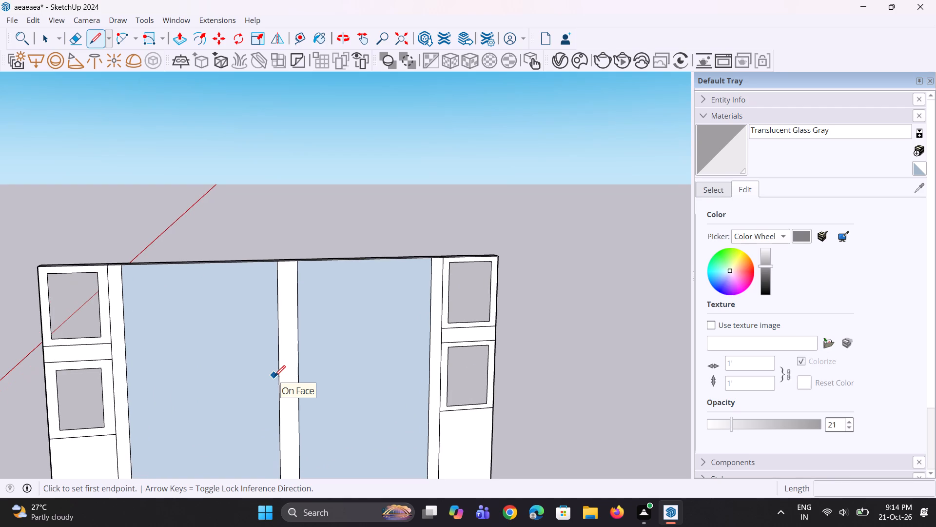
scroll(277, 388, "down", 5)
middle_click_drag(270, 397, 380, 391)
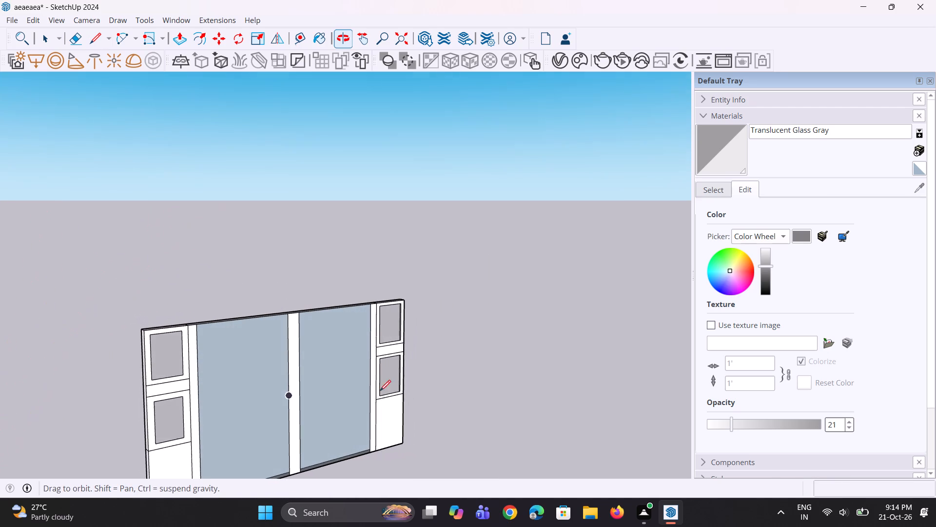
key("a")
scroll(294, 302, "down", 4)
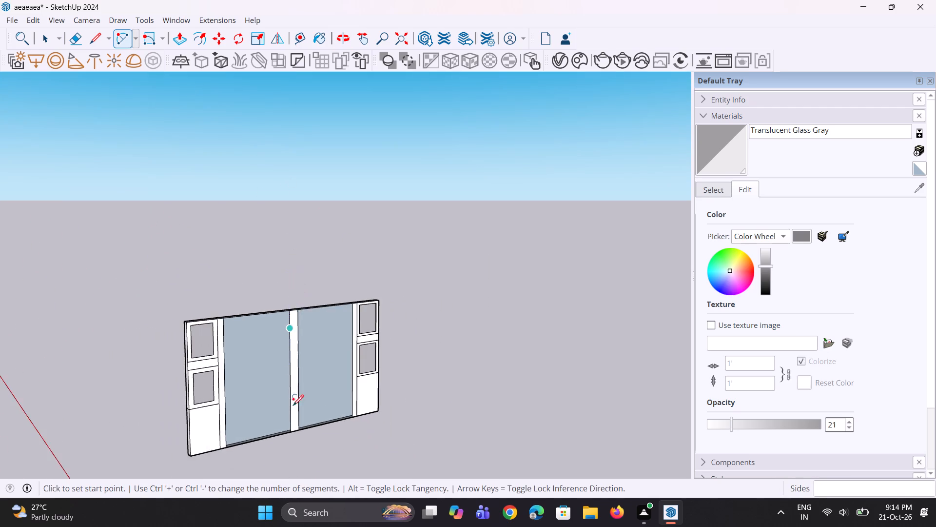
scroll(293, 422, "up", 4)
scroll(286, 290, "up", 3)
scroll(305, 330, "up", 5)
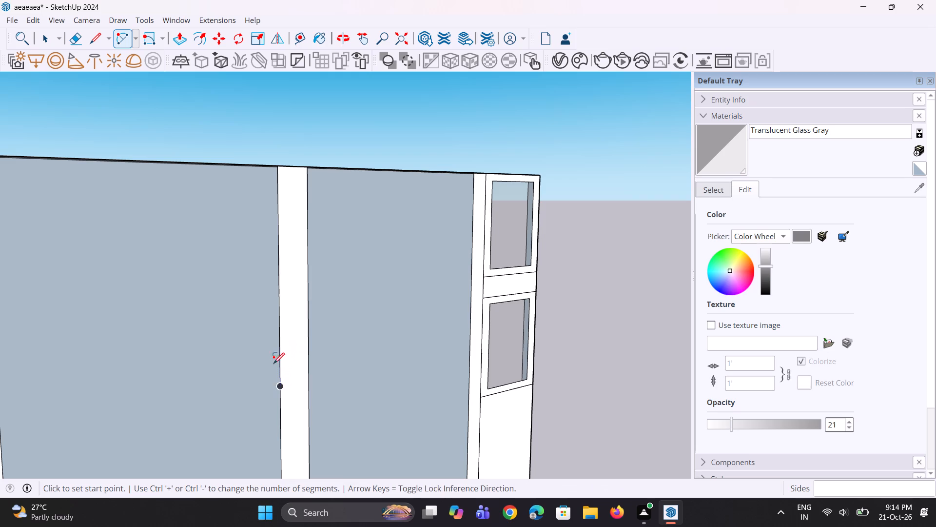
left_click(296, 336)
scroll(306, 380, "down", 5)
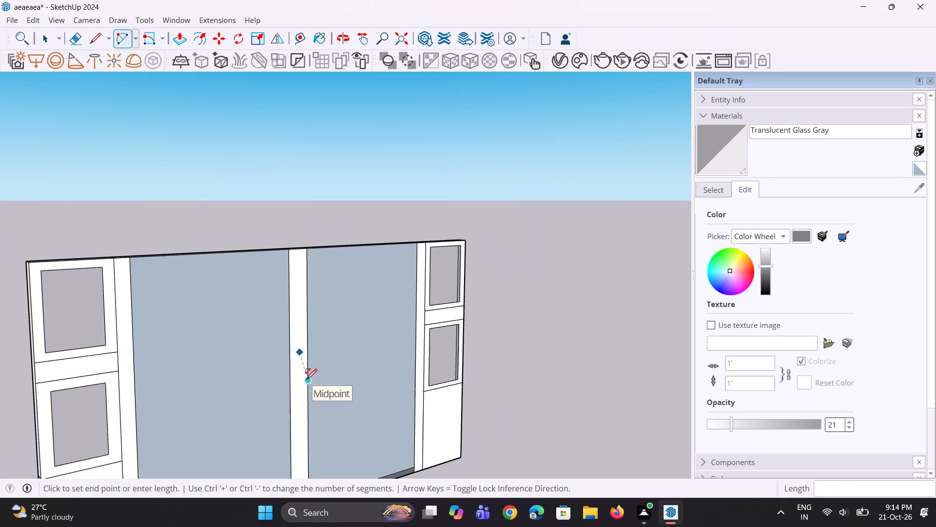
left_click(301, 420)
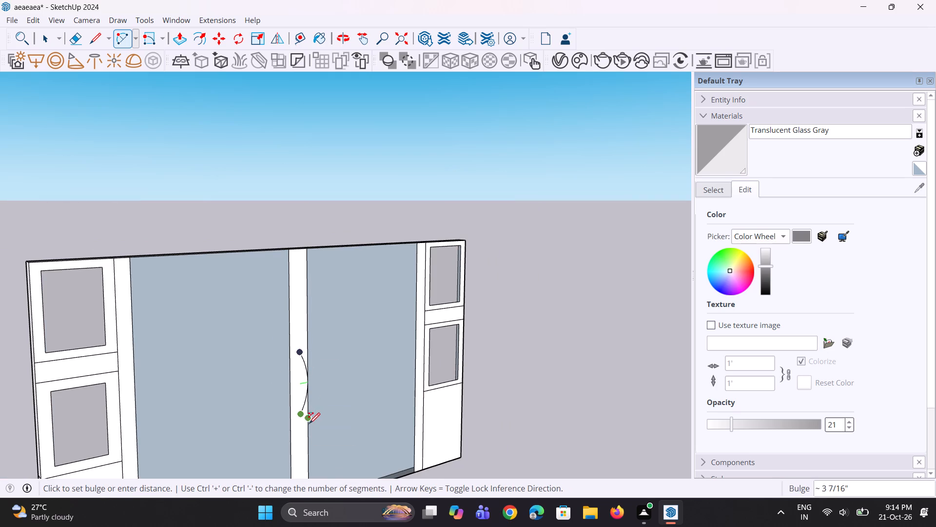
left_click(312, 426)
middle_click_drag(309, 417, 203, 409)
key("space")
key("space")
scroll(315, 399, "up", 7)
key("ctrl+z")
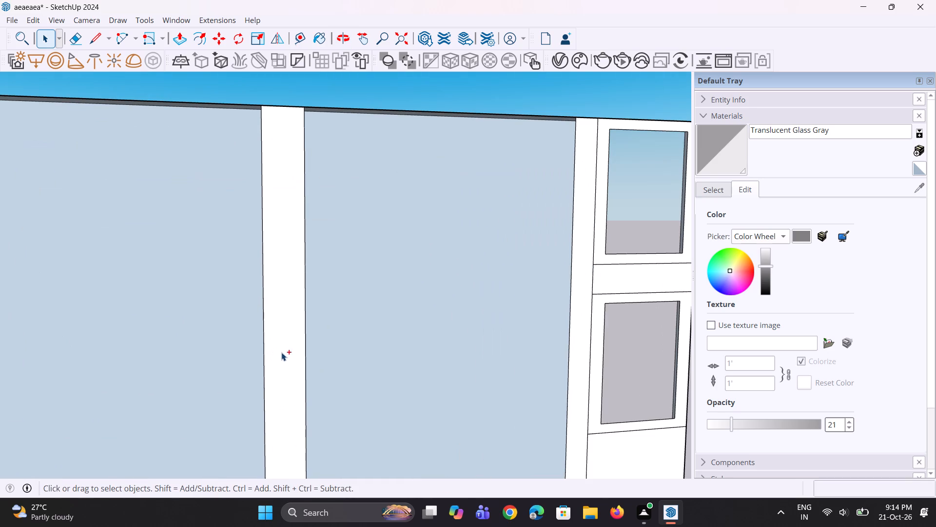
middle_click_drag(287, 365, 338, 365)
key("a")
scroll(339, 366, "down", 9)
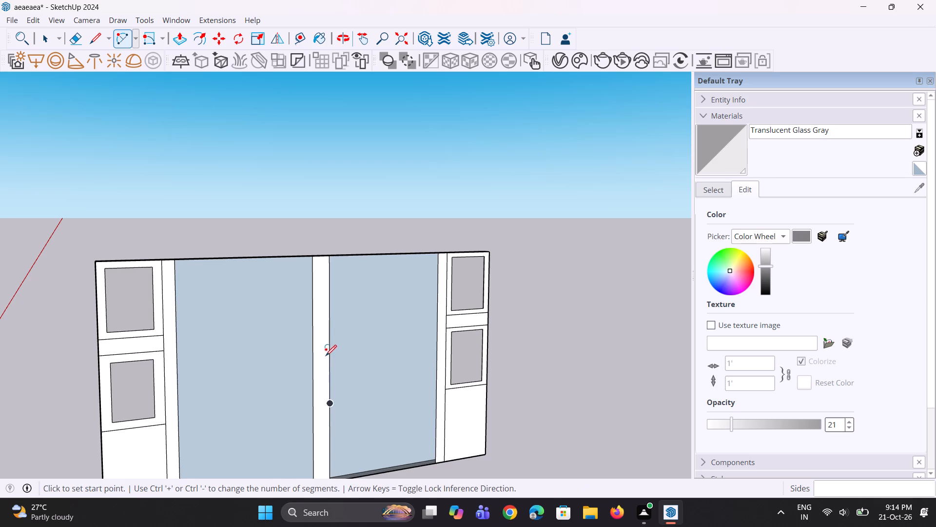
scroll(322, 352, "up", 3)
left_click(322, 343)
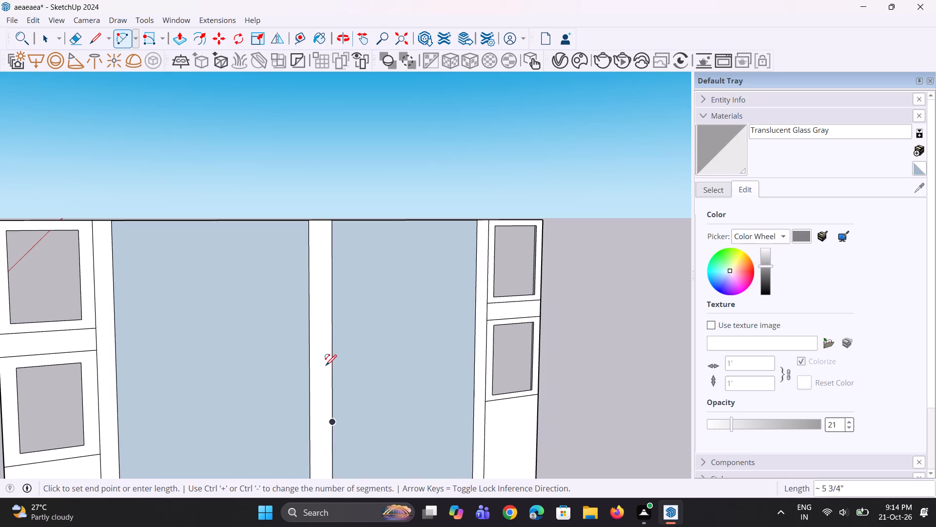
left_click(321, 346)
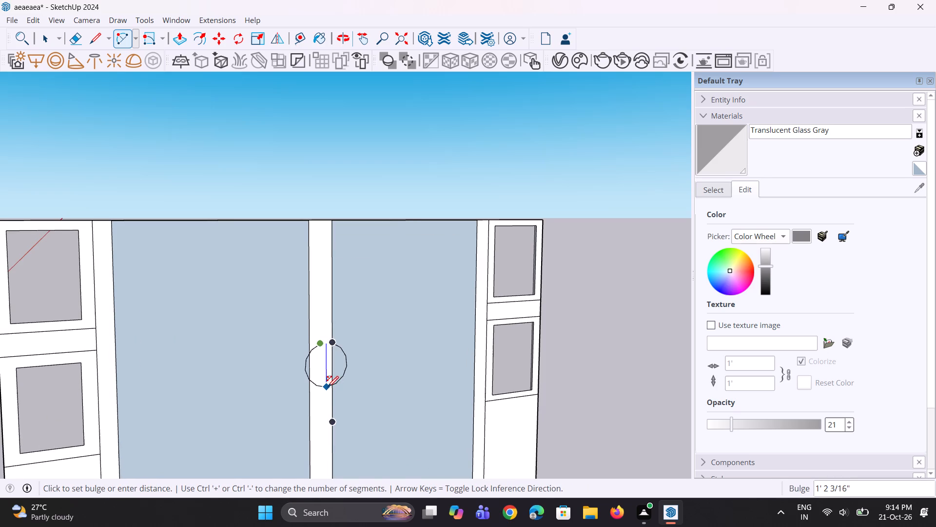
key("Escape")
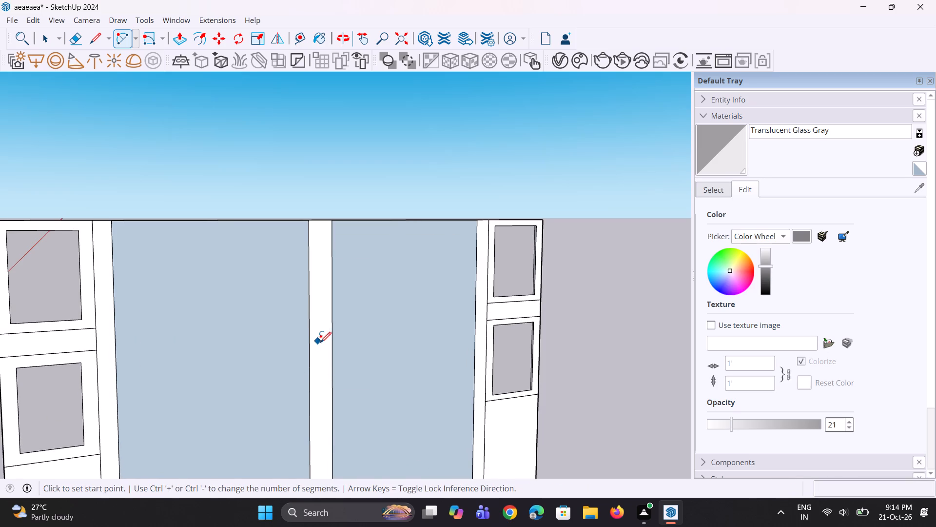
Draw a vertical arc near mid-height of the middle strip, bulging about 6 7/16" outward from its face along the red axis.
left_click(319, 341)
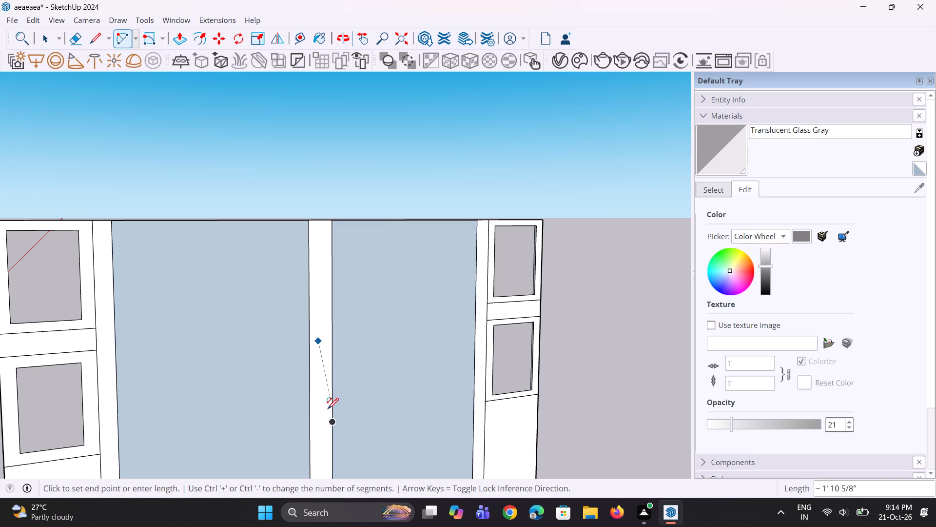
left_click(323, 427)
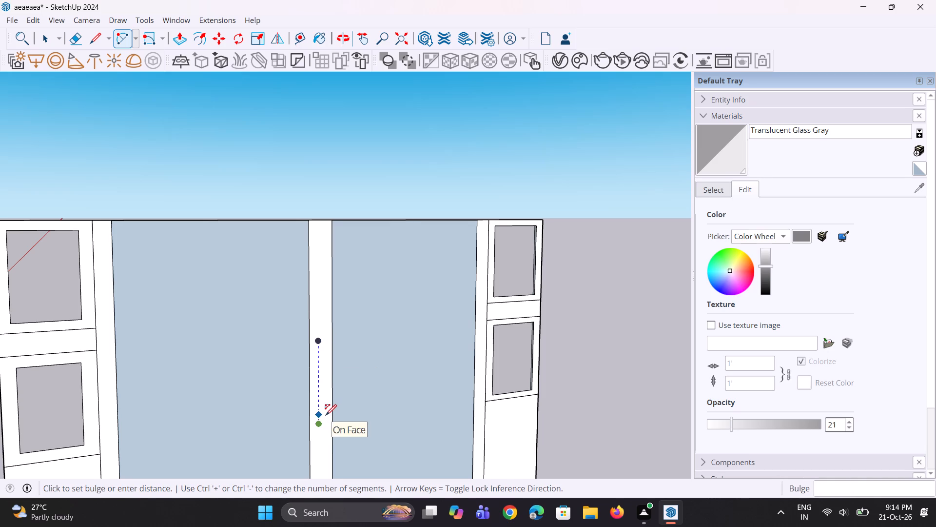
scroll(334, 412, "down", 8)
scroll(331, 417, "up", 2)
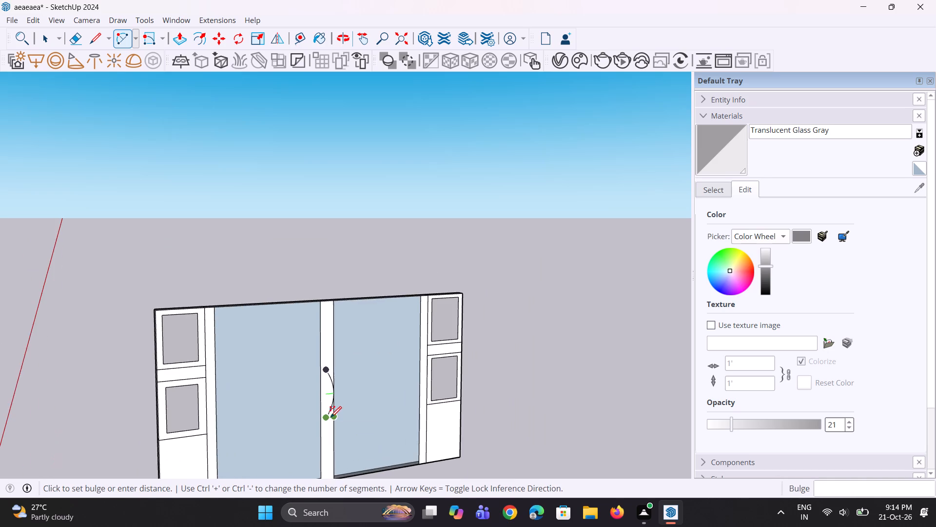
middle_click_drag(332, 418, 448, 438)
scroll(360, 402, "up", 5)
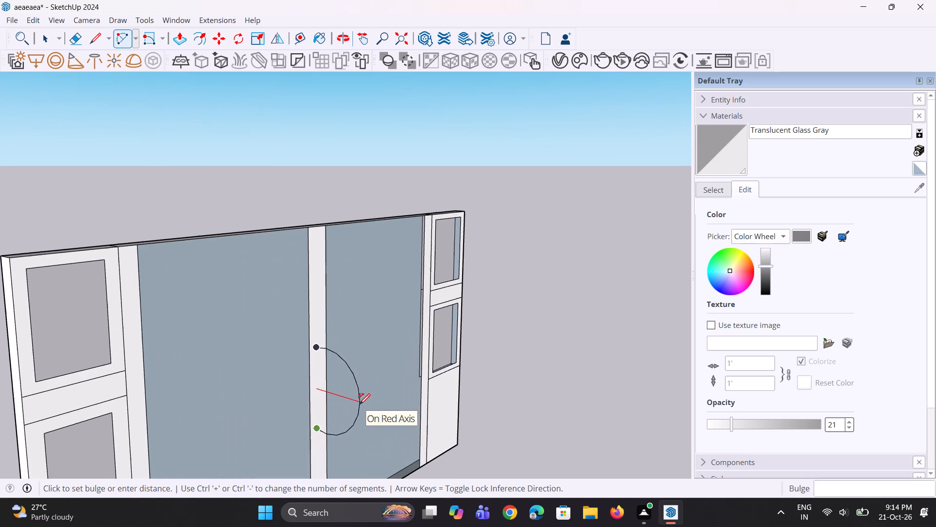
left_click(331, 392)
key("space")
Draw a circle of about 1 1/8" radius on the middle strip's face, centred on the arc's upper endpoint.
middle_click_drag(330, 422, 195, 403)
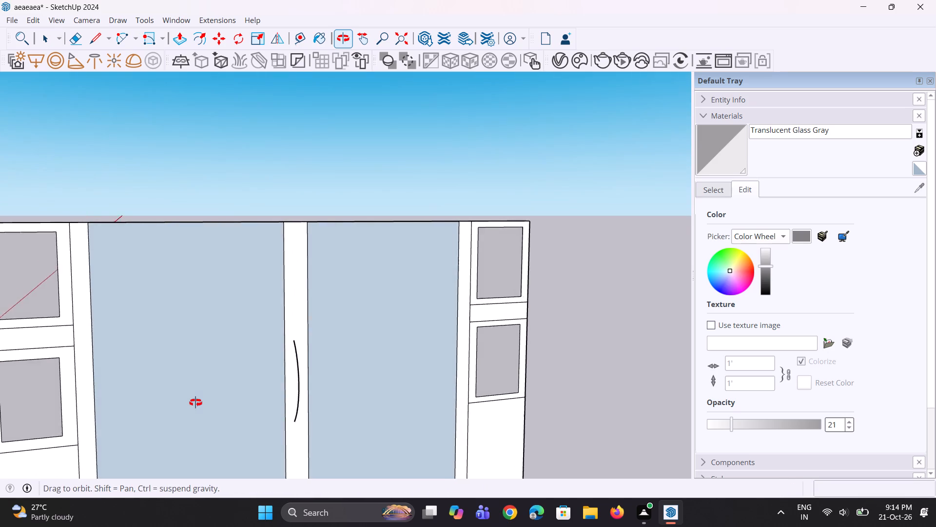
middle_click_drag(195, 403, 196, 400)
scroll(264, 340, "up", 3)
scroll(304, 347, "up", 2)
key("c")
scroll(313, 342, "up", 5)
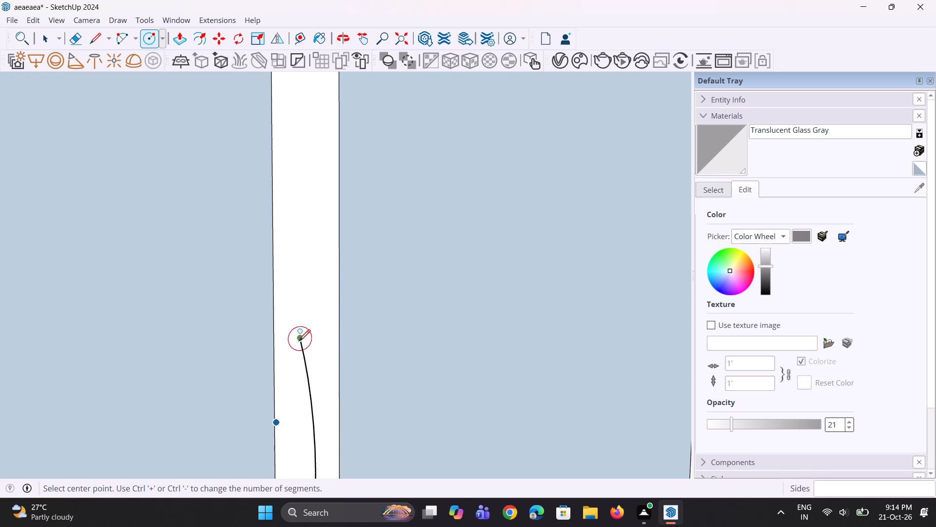
left_click(299, 340)
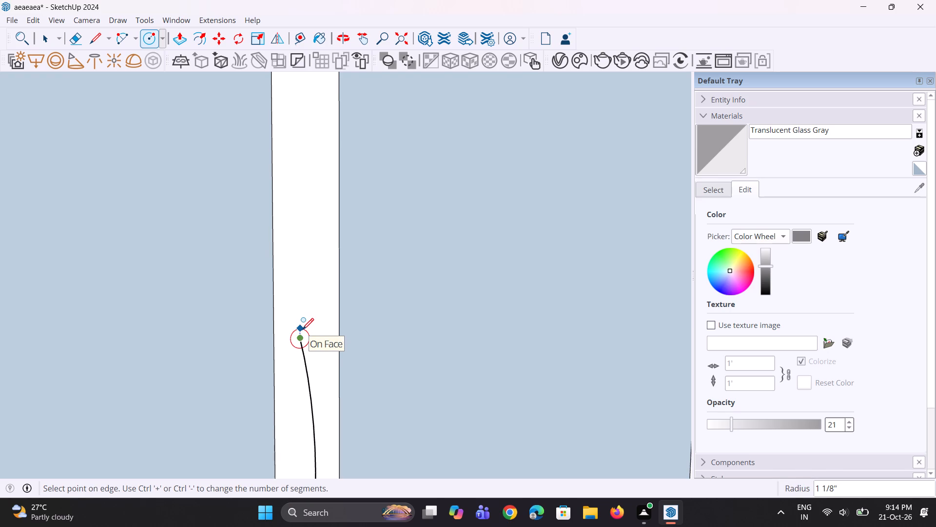
left_click(302, 329)
key("space")
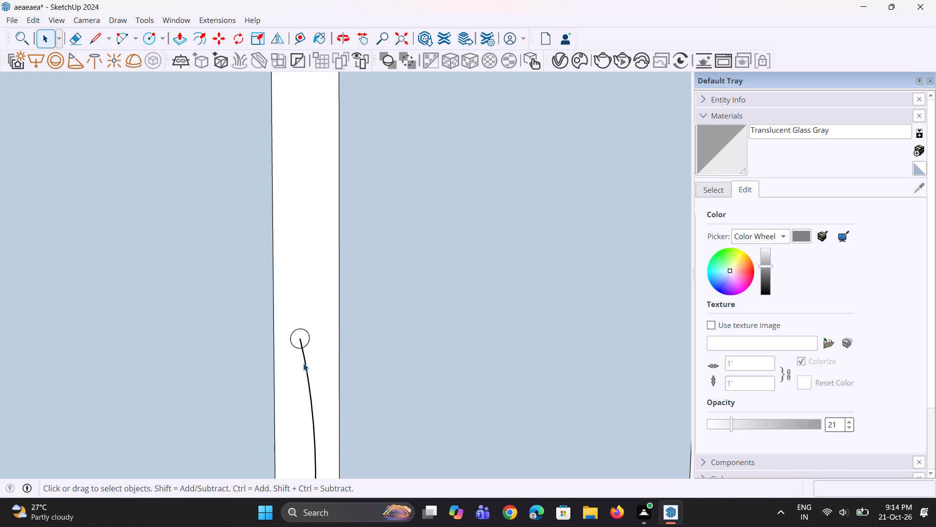
Extrude the circle along the arc with Follow Me to form a curved door handle on the middle strip.
left_click(303, 363)
left_click(305, 365)
scroll(311, 363, "down", 12)
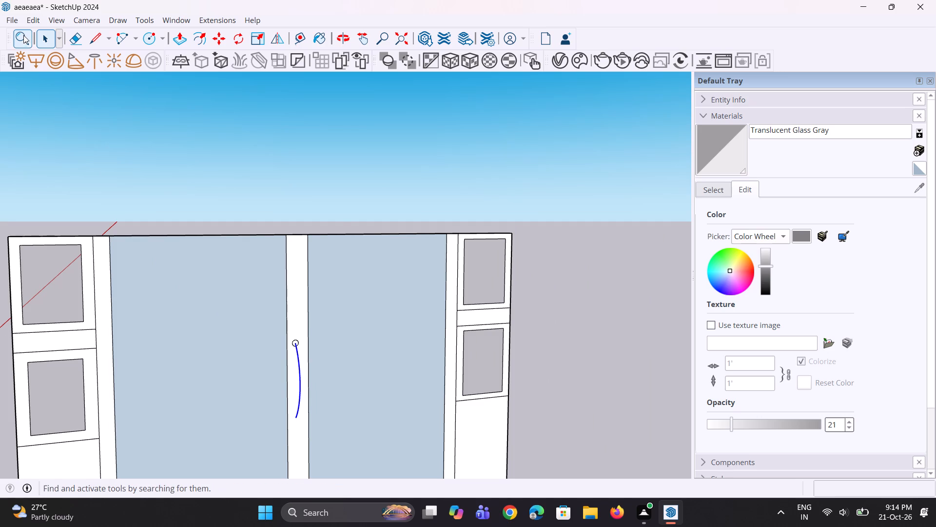
left_click(23, 37)
type("fo")
key("l")
key("l")
left_click(108, 171)
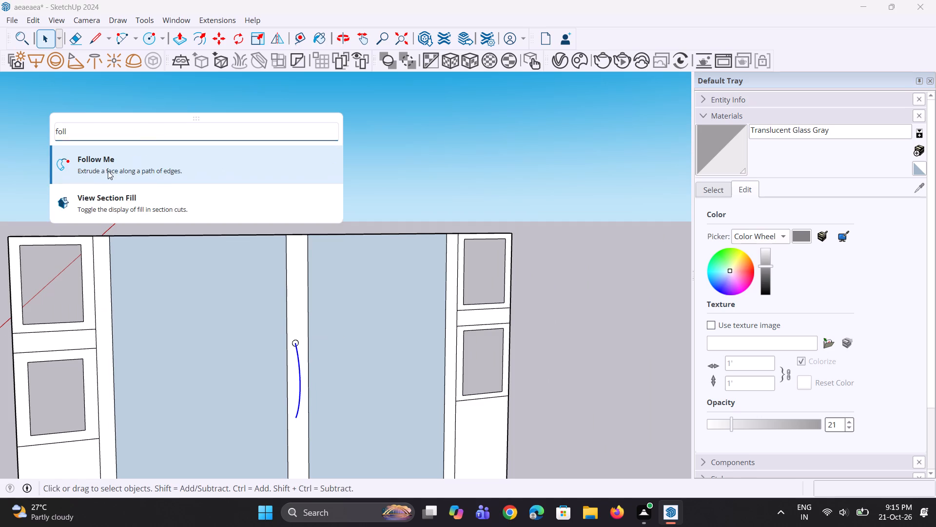
scroll(307, 339, "up", 6)
left_click(292, 338)
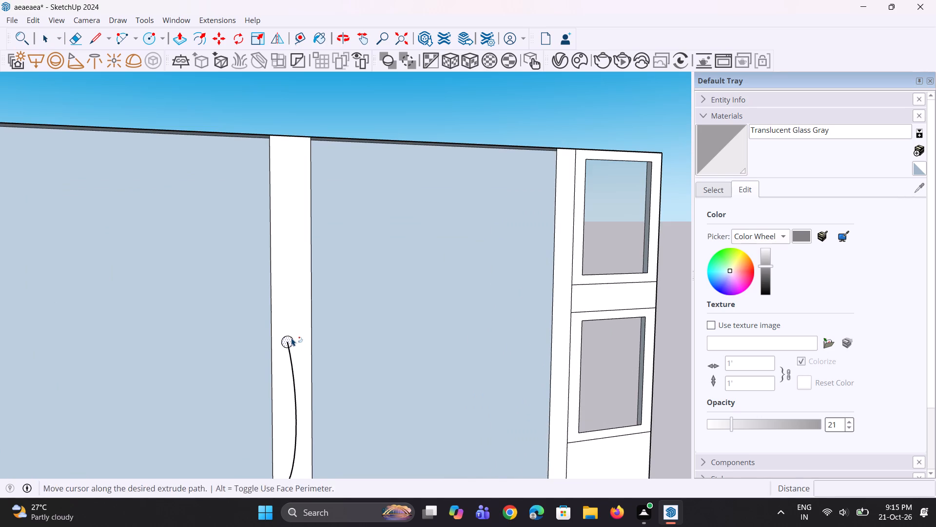
scroll(292, 338, "down", 10)
middle_click_drag(315, 403, 270, 354)
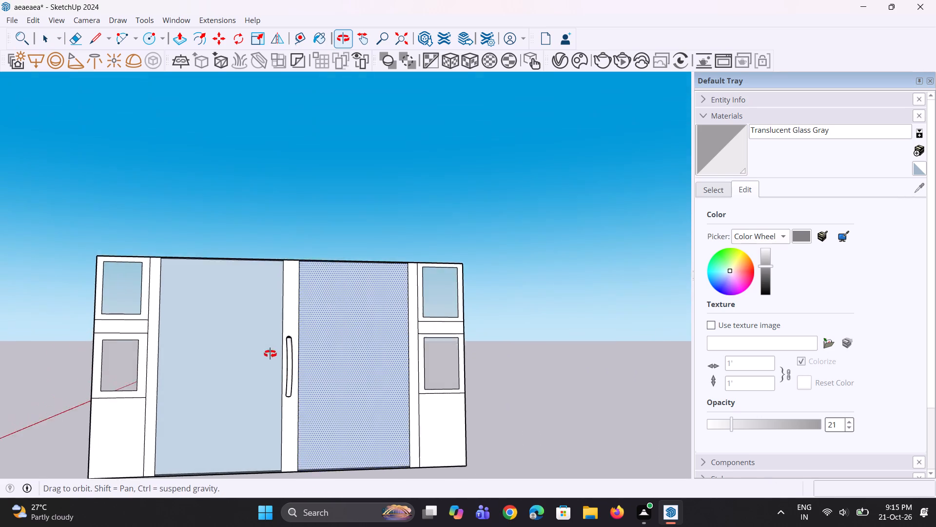
middle_click_drag(270, 354, 215, 338)
key("space")
key("space")
left_click(304, 190)
Paint the right end section's frames, crossbar and lower panel and its adjoining vertical strip with Wood Bamboo.
scroll(271, 393, "down", 5)
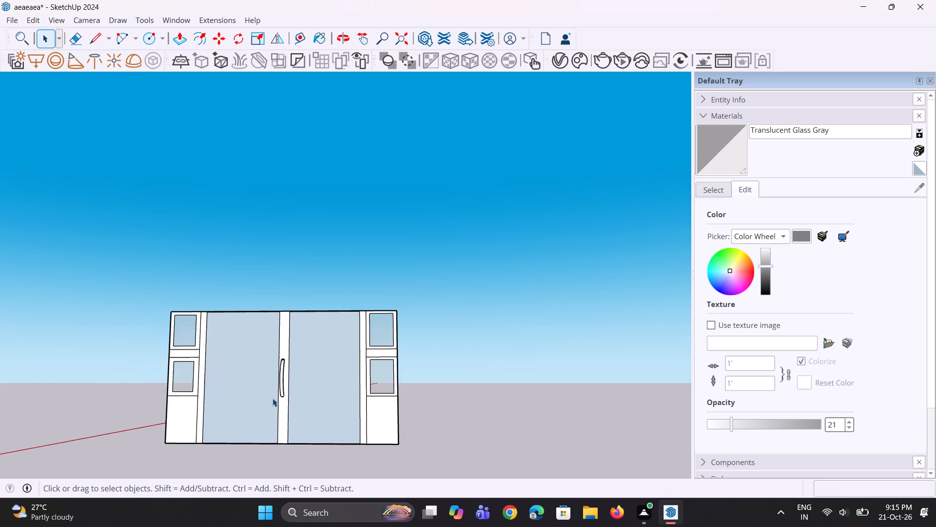
middle_click_drag(273, 398, 281, 423)
left_click(704, 188)
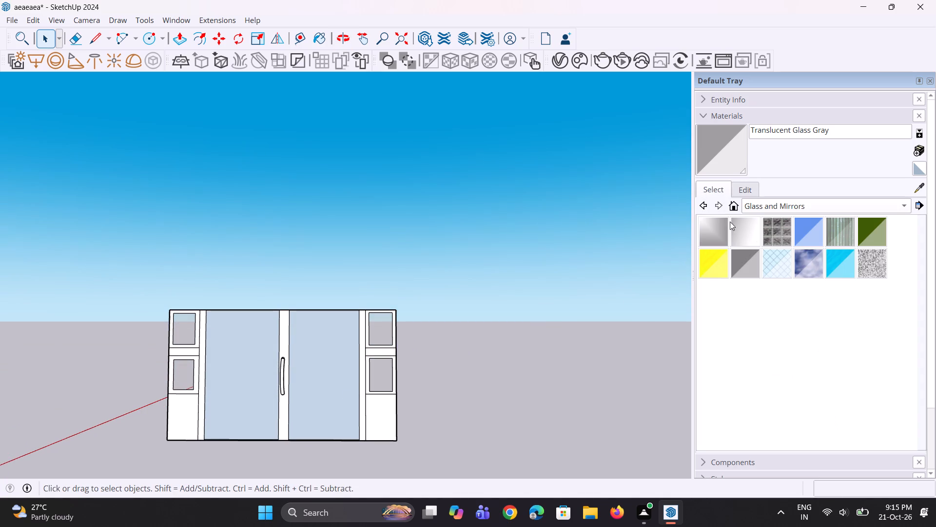
left_click(761, 205)
left_click(775, 312)
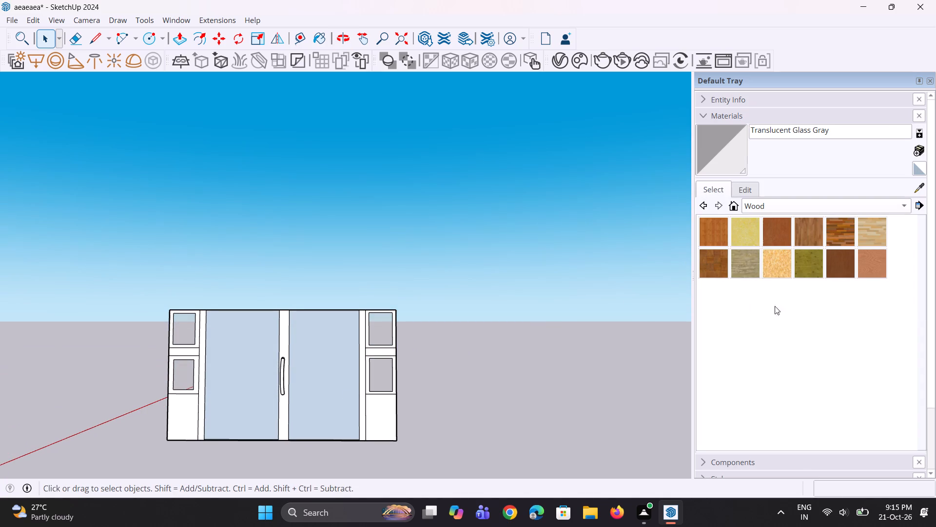
left_click(718, 240)
scroll(412, 393, "up", 3)
left_click(385, 430)
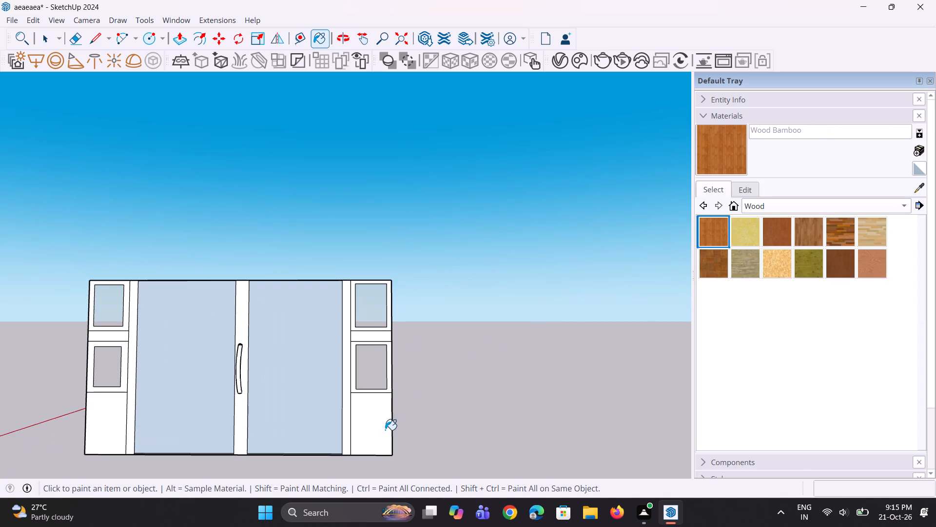
scroll(362, 406, "up", 7)
left_click(340, 397)
left_click(351, 372)
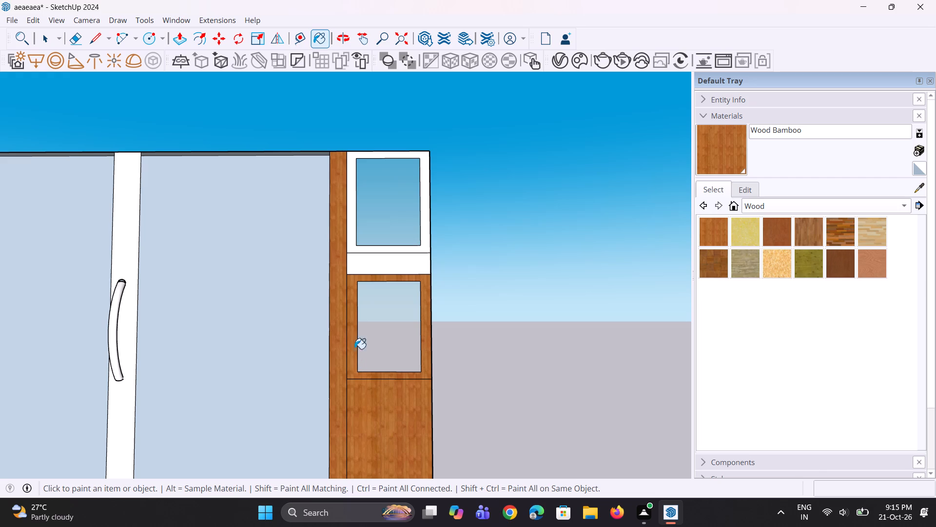
left_click(363, 270)
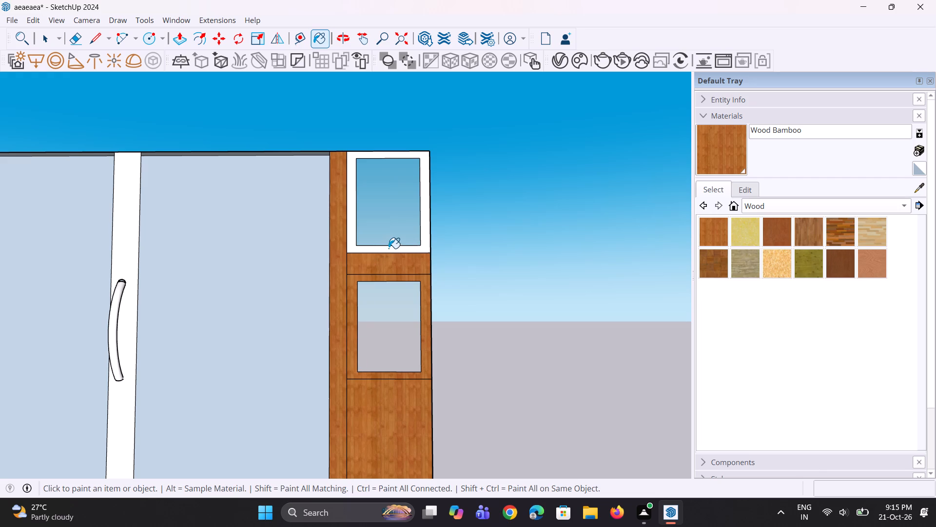
left_click(389, 248)
Paint the left end section's frames, crossbar and lower panel and its adjoining vertical strip with Wood Bamboo.
scroll(400, 434, "down", 10)
scroll(175, 439, "up", 3)
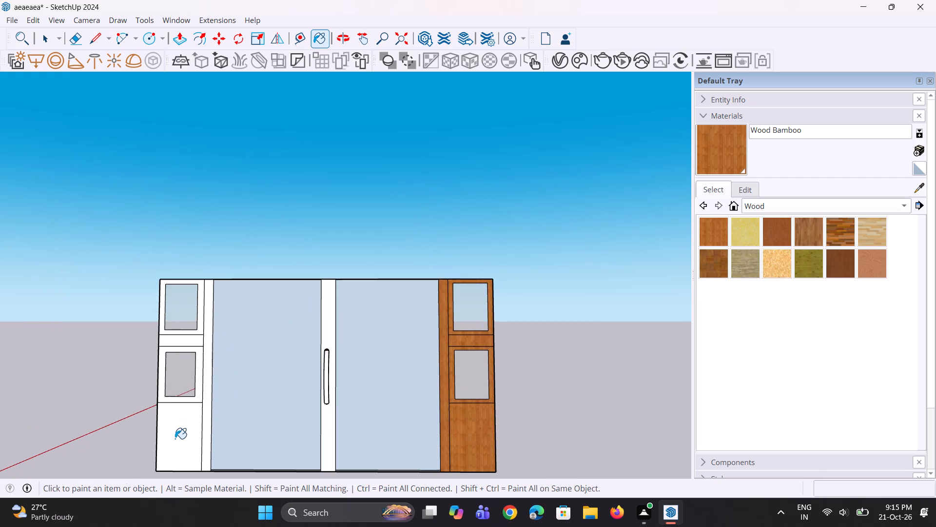
left_click(175, 439)
scroll(207, 391, "up", 3)
left_click(212, 389)
left_click(198, 395)
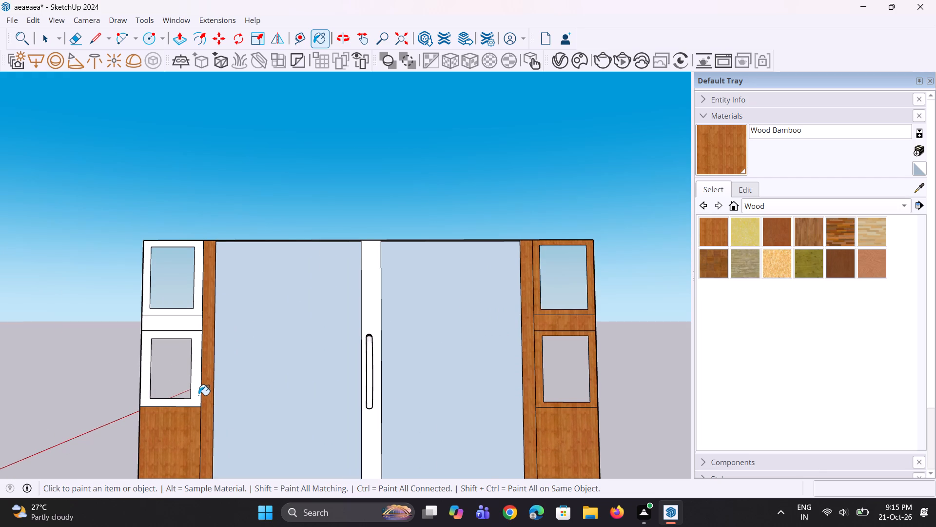
scroll(205, 323, "up", 2)
left_click(194, 324)
left_click(194, 305)
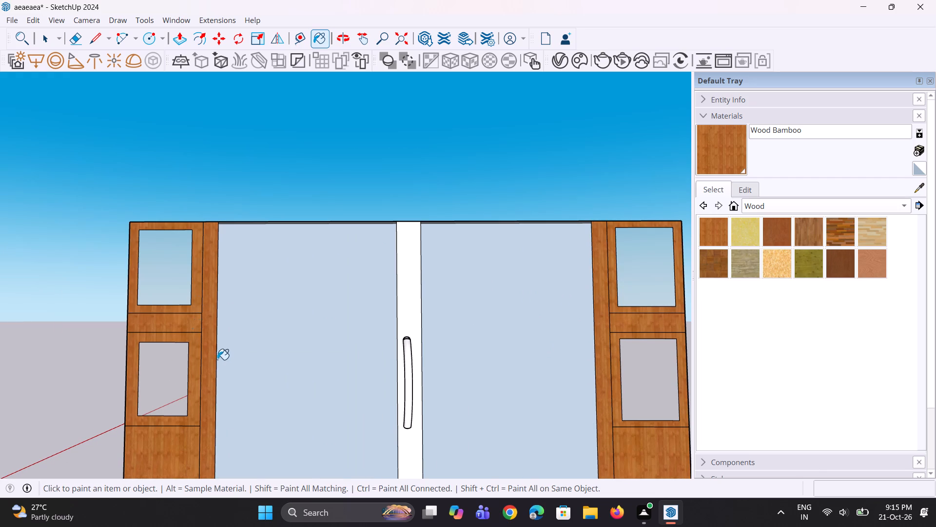
Paint the middle vertical strip and the curved door handle with Wood Bamboo.
scroll(221, 361, "down", 4)
left_click(351, 317)
scroll(350, 312, "down", 6)
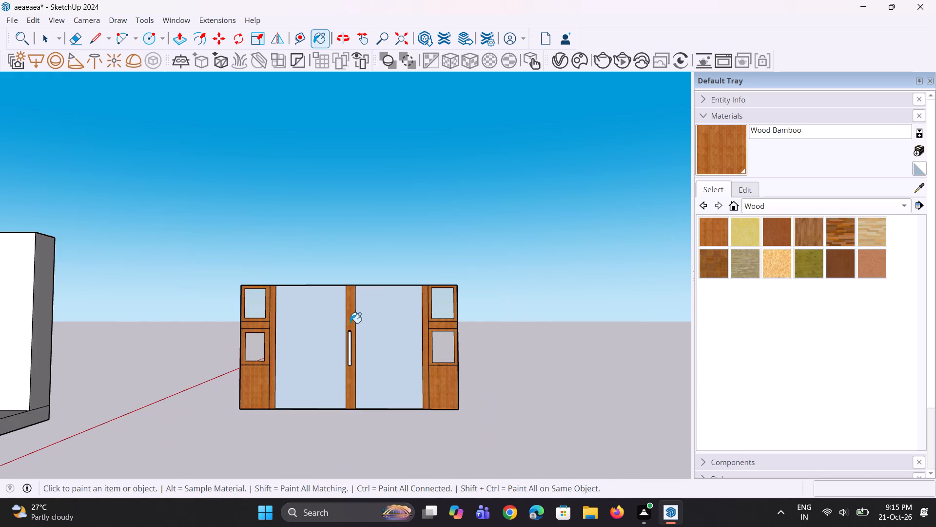
scroll(349, 382, "up", 7)
scroll(348, 339, "up", 6)
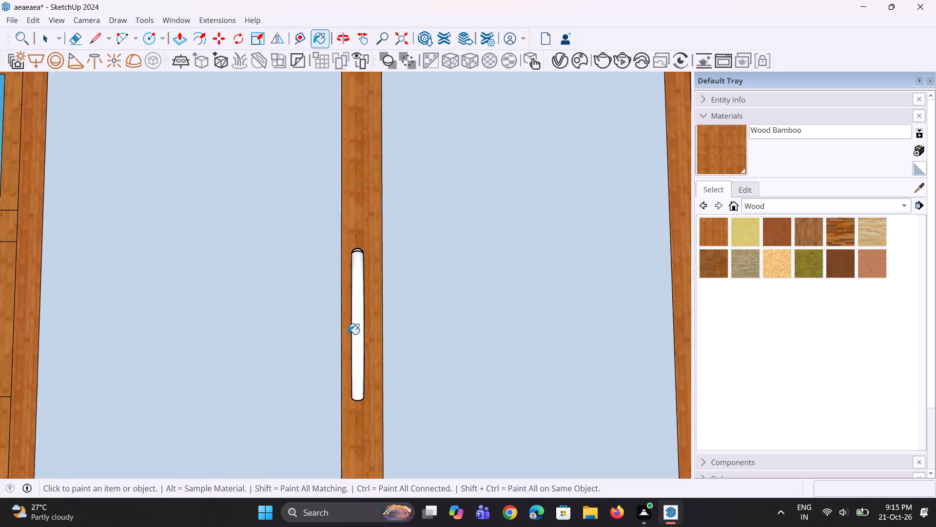
scroll(348, 334, "up", 4)
left_click(360, 335)
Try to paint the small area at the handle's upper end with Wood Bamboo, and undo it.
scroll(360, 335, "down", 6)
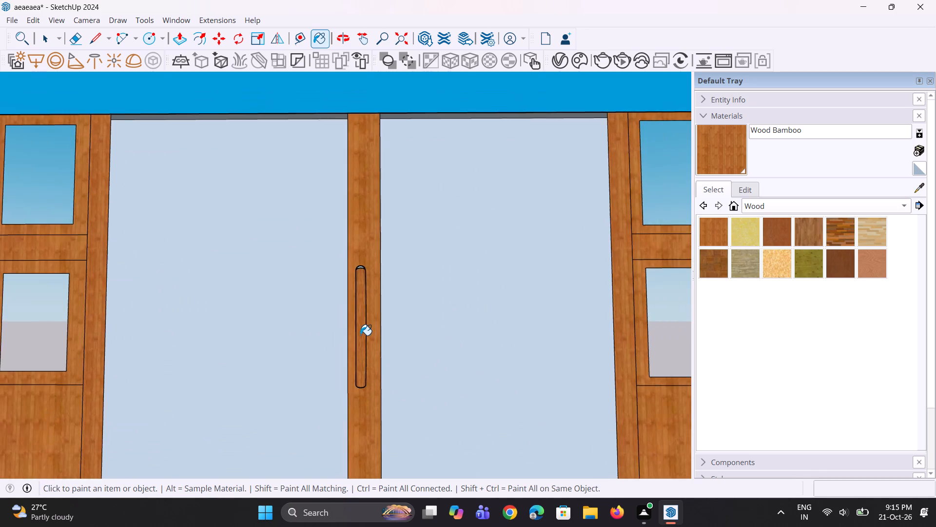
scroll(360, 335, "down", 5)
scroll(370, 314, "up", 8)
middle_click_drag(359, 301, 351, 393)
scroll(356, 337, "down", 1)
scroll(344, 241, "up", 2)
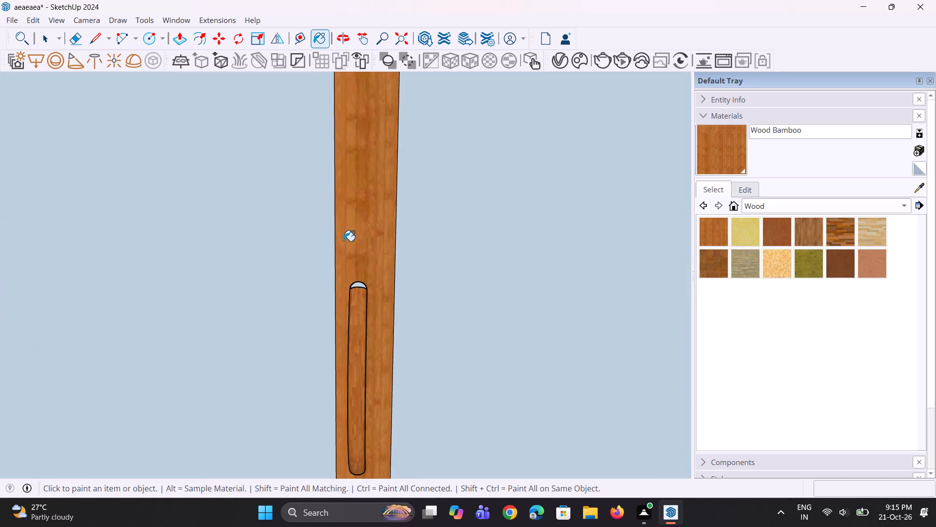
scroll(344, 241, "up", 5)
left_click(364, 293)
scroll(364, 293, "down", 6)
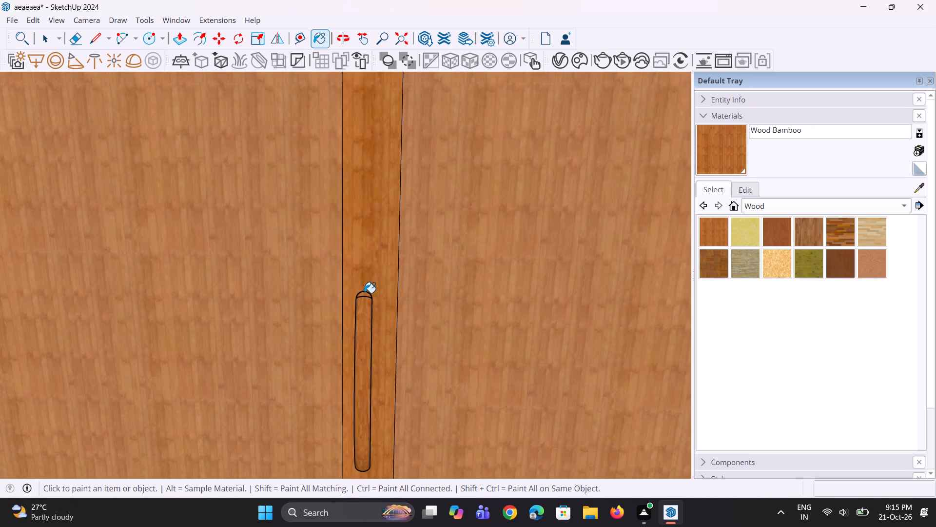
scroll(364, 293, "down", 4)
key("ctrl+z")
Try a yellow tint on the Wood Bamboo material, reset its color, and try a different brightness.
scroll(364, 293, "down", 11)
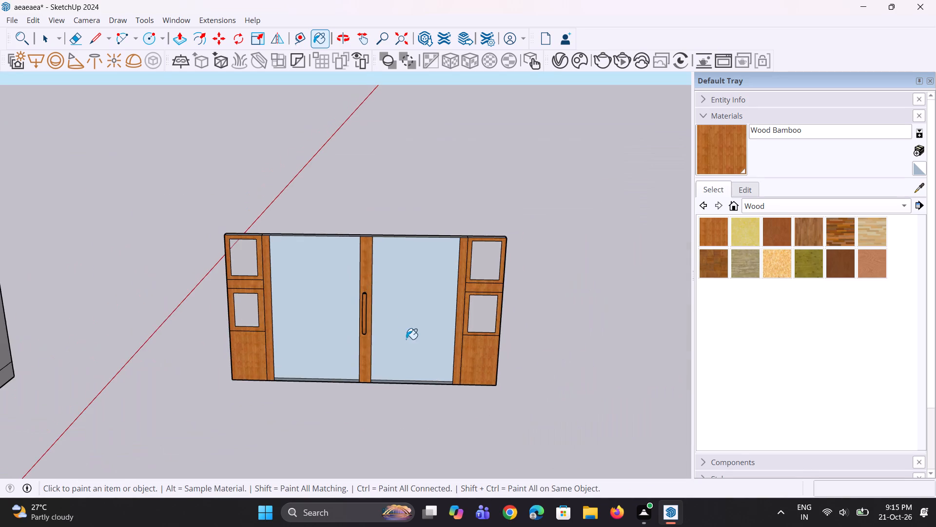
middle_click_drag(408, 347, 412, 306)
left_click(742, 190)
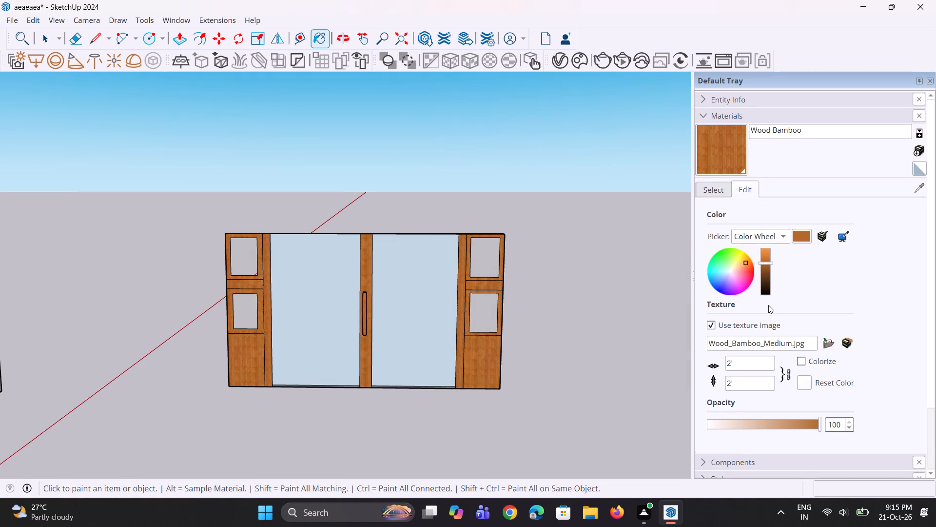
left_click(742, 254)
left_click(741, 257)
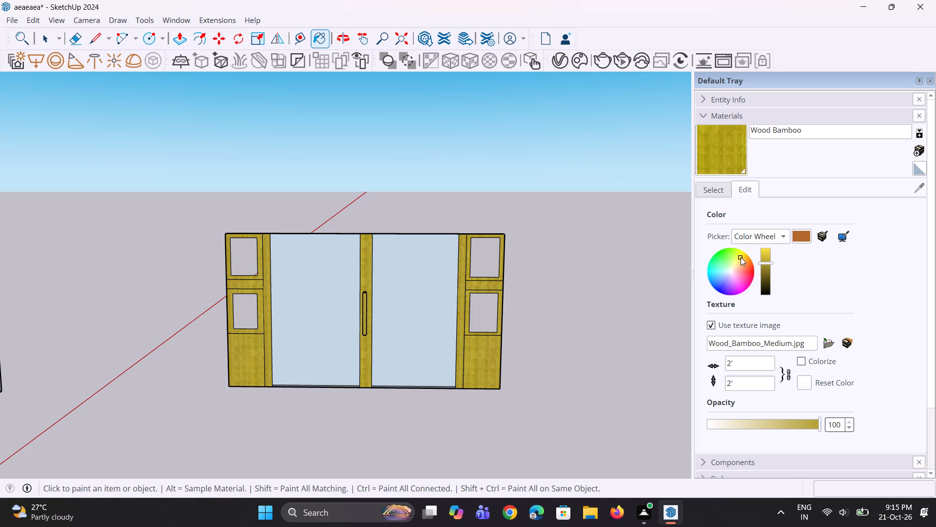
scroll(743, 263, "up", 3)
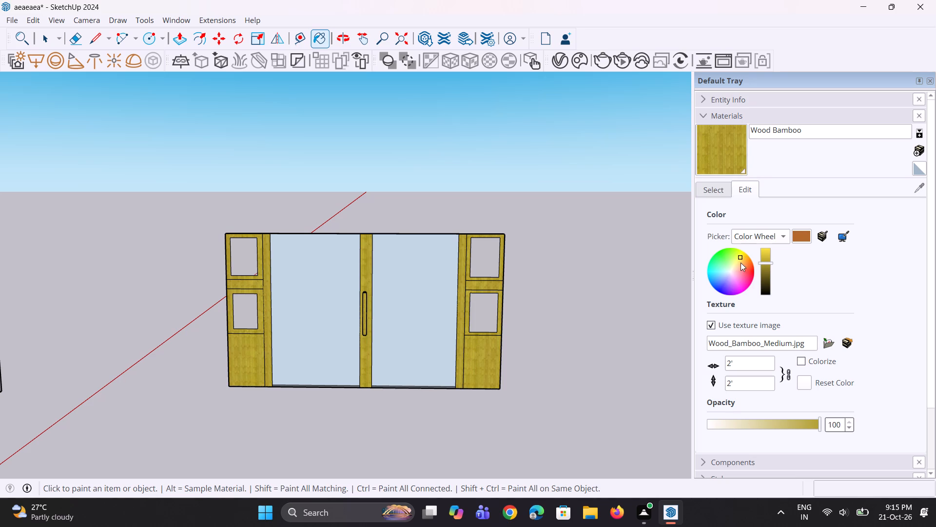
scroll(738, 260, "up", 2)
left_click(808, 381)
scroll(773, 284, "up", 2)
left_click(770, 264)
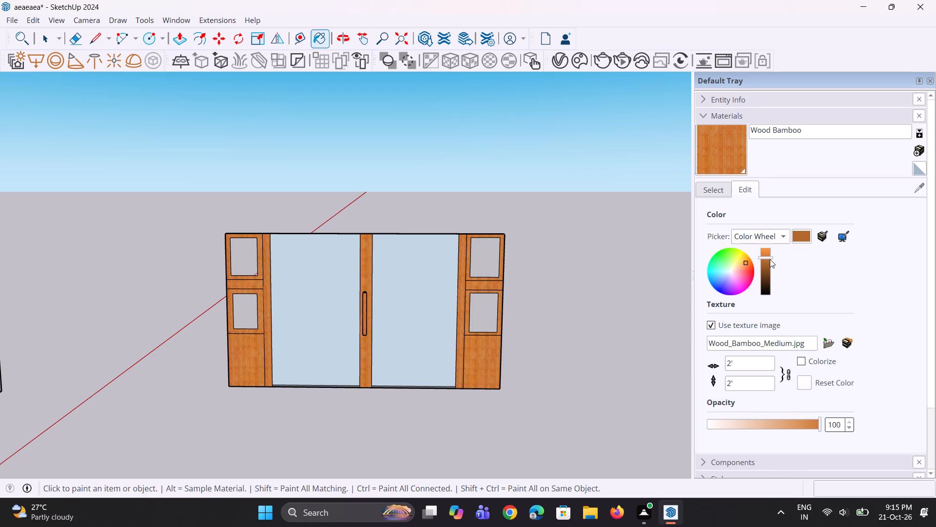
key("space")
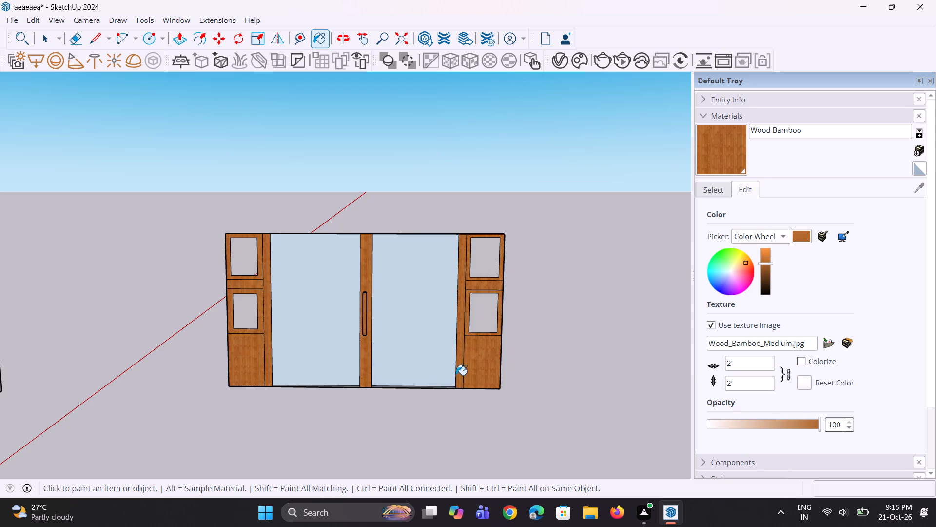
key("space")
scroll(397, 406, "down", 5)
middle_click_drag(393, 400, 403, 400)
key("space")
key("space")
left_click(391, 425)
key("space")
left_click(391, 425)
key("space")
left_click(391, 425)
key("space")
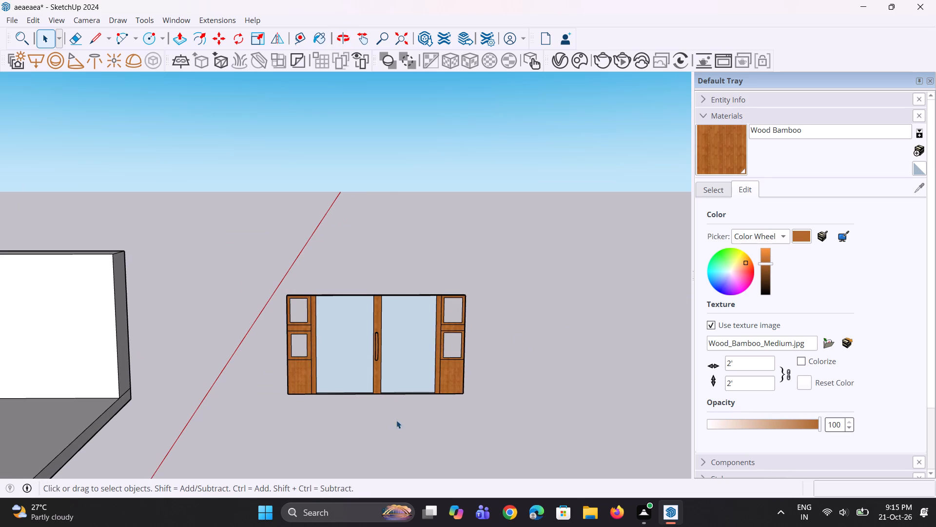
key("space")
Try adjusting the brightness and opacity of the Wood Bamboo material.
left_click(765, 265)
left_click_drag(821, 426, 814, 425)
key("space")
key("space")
Select the entire glazed door panel with its handle and make it a group.
scroll(304, 343, "down", 4)
left_click_drag(269, 275, 418, 418)
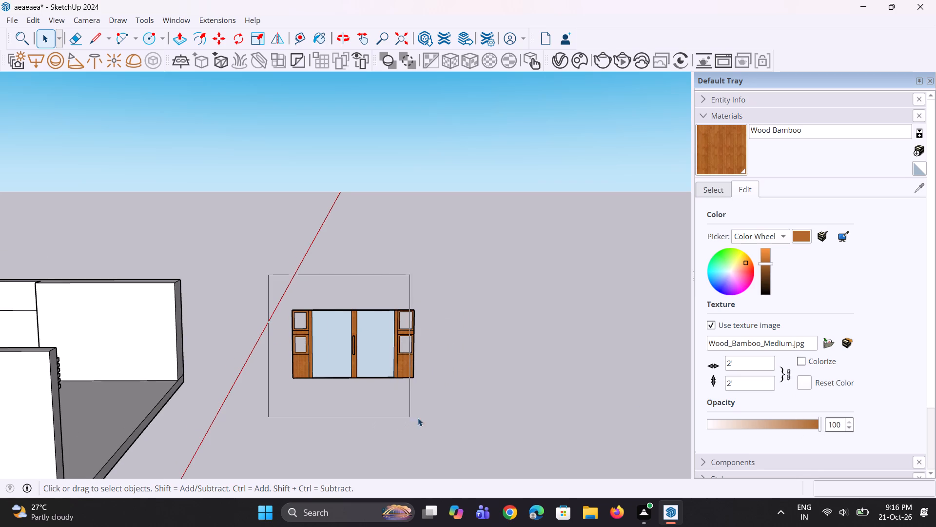
left_click_drag(418, 418, 450, 418)
right_click(365, 342)
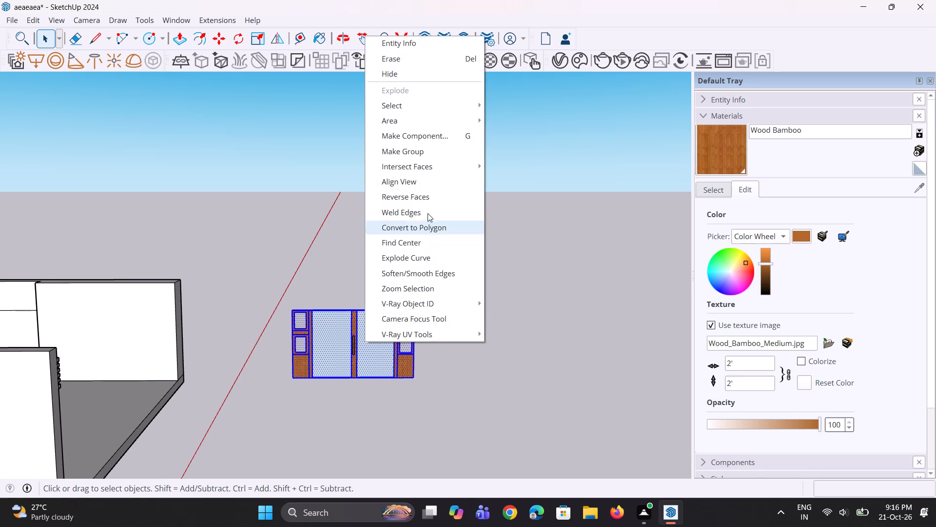
left_click(415, 151)
Push the lower face of the room's recessed wall section back 1' 5 7/8" to cut an opening through the wall.
scroll(420, 396, "down", 10)
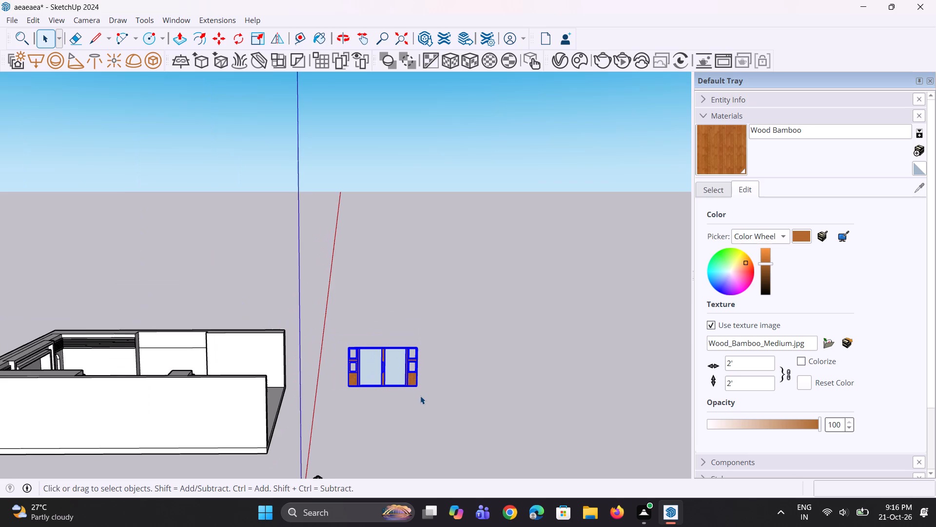
middle_click_drag(221, 393, 283, 449)
scroll(143, 333, "up", 5)
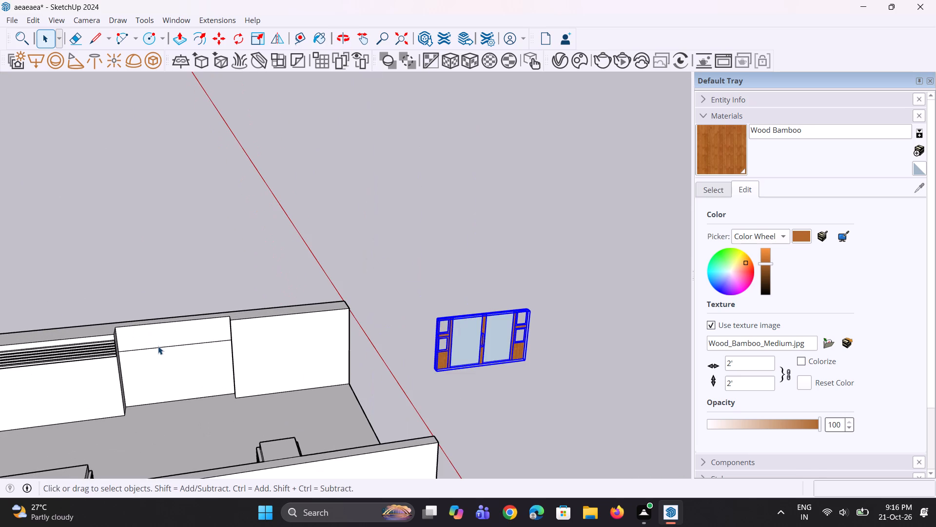
key("p")
left_click(175, 368)
left_click(175, 358)
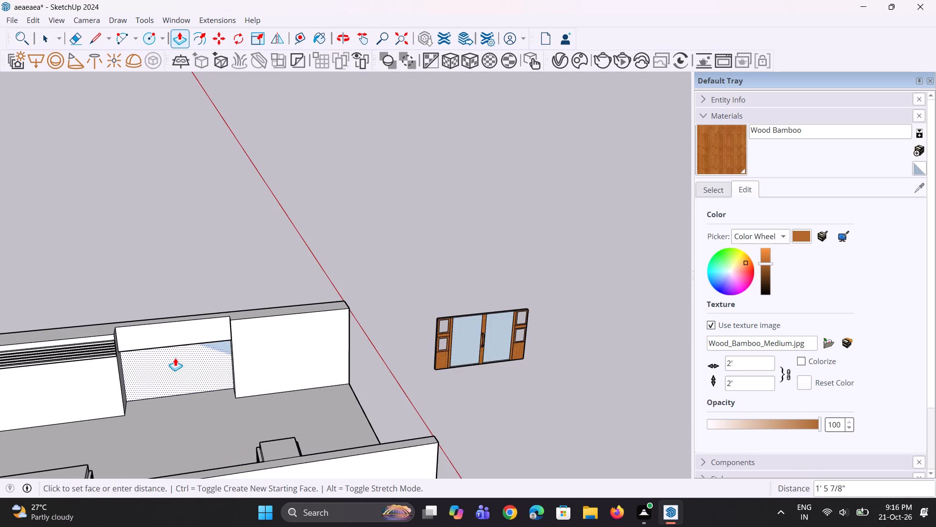
Examine the room, its wall opening and the separate door panel from several angles.
middle_click_drag(171, 408, 221, 386)
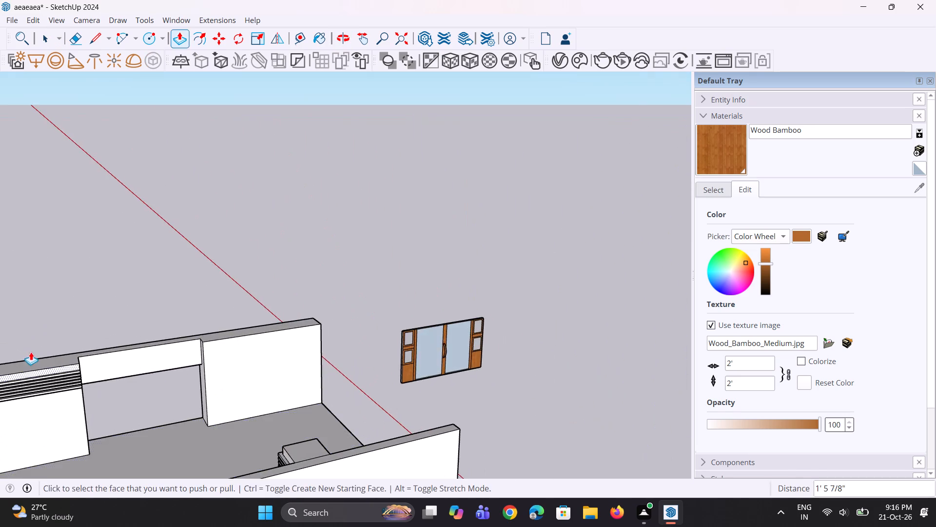
middle_click_drag(31, 351, 241, 375)
scroll(241, 375, "down", 13)
middle_click_drag(158, 399, 387, 361)
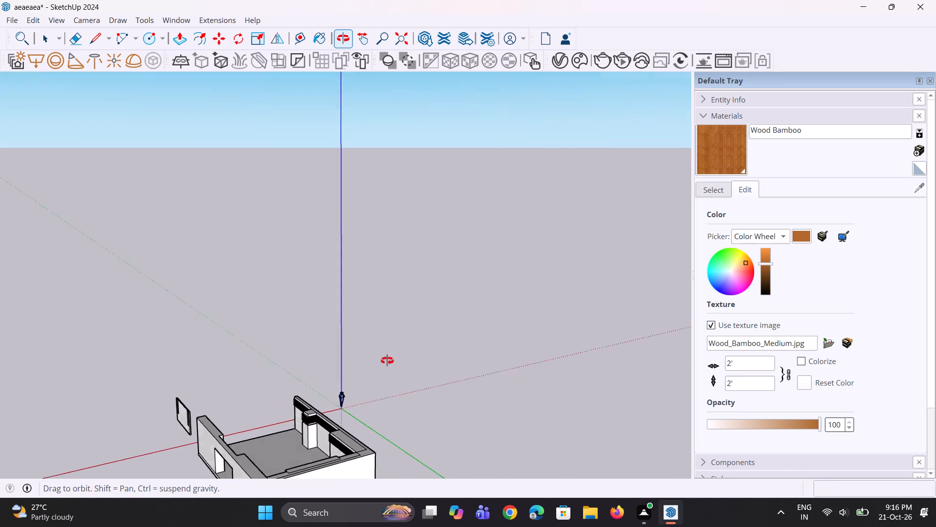
middle_click_drag(387, 361, 158, 378)
scroll(162, 372, "down", 5)
middle_click_drag(203, 398, 122, 390)
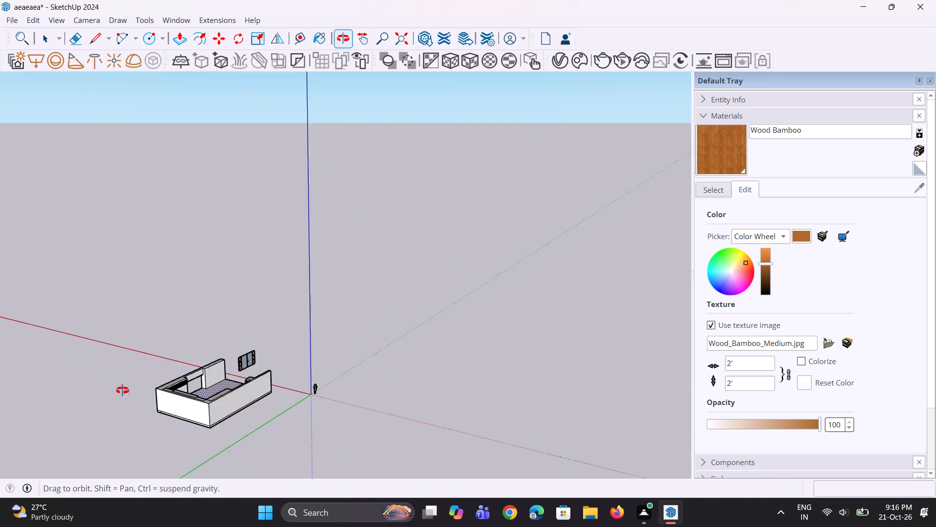
middle_click_drag(122, 390, 95, 387)
scroll(196, 340, "up", 8)
middle_click_drag(302, 372, 166, 390)
Move the glazed door group from beside the room to the lower corner of the wall opening.
key("space")
key("space")
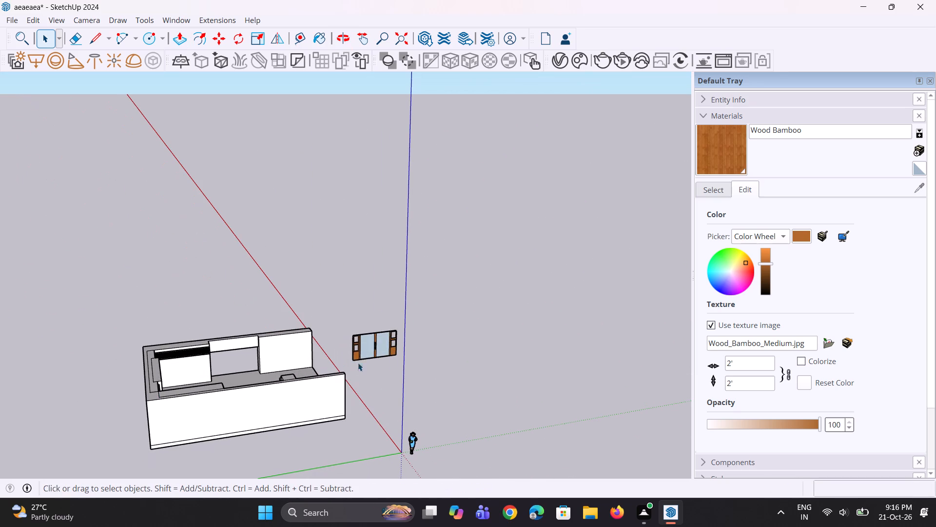
left_click(373, 341)
scroll(389, 351, "up", 7)
key("m")
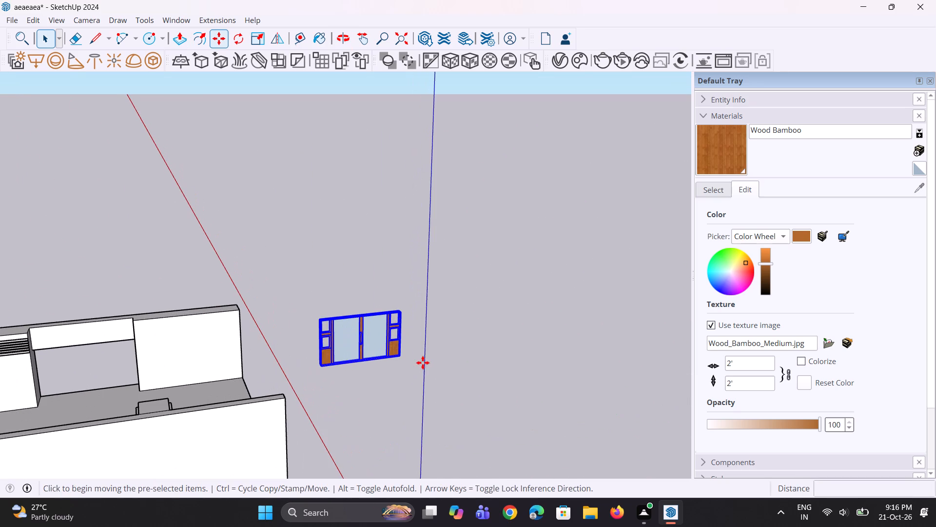
left_click(399, 358)
scroll(417, 395, "down", 5)
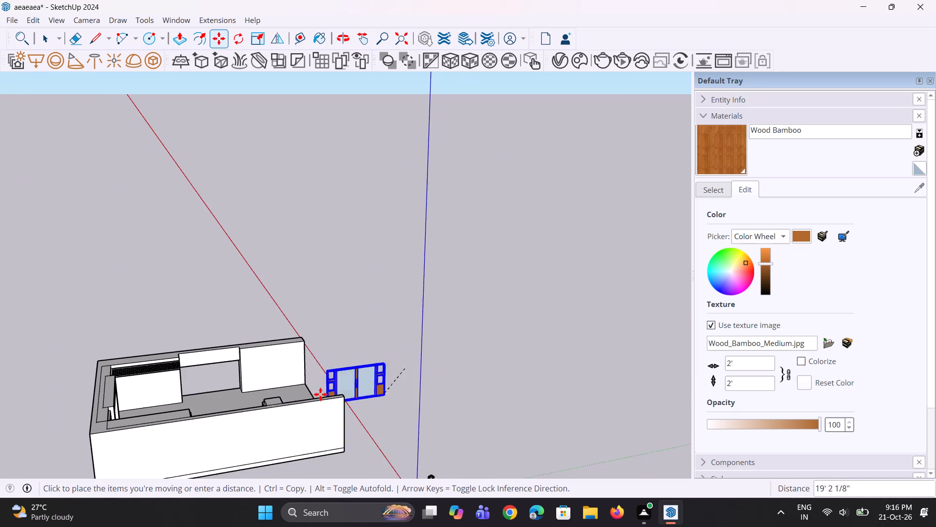
scroll(267, 393, "up", 5)
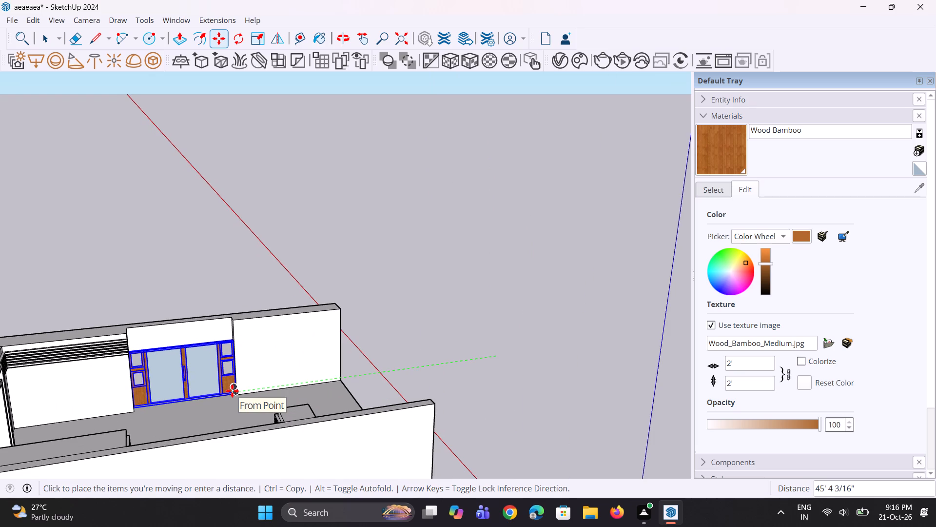
left_click(232, 390)
Nudge the door group by its lower corner to refine its alignment with the side of the wall opening.
middle_click_drag(229, 384, 172, 391)
scroll(189, 332, "up", 12)
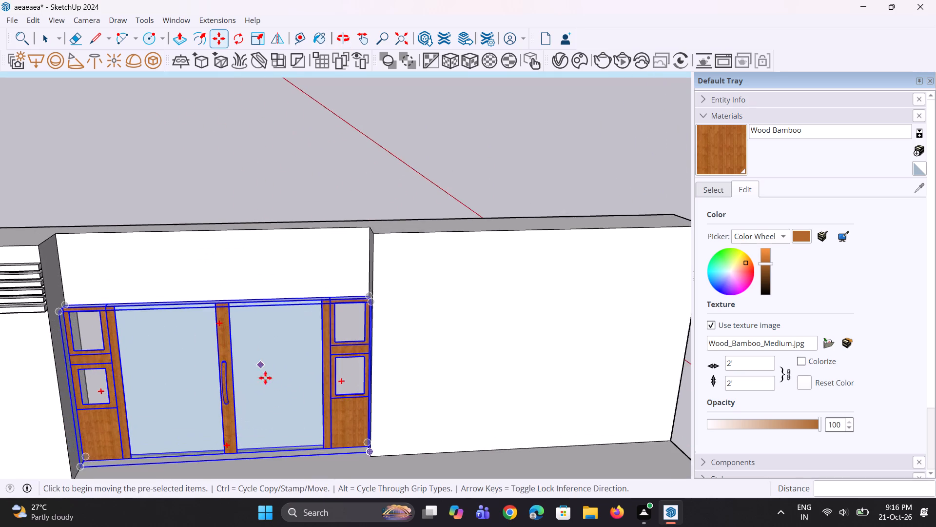
scroll(327, 449, "up", 3)
scroll(330, 408, "up", 6)
scroll(333, 418, "down", 5)
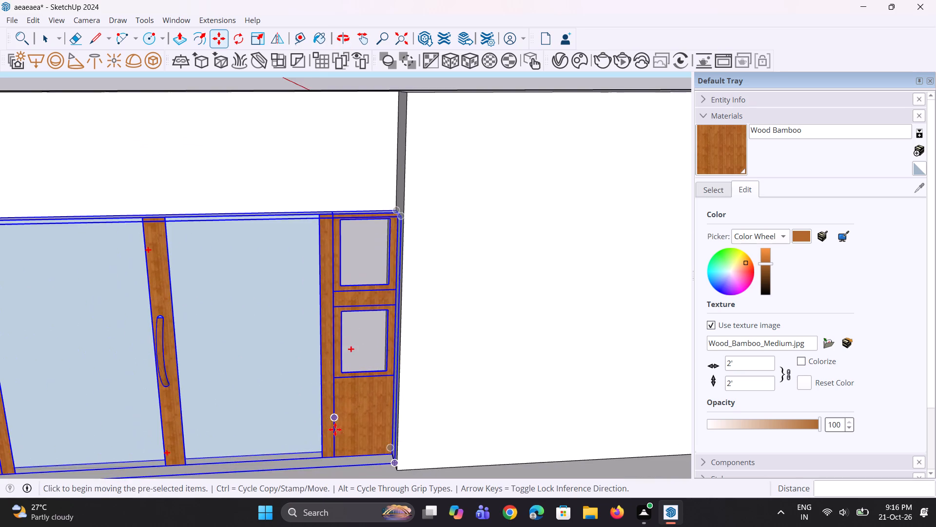
middle_click_drag(336, 432, 378, 433)
left_click(393, 448)
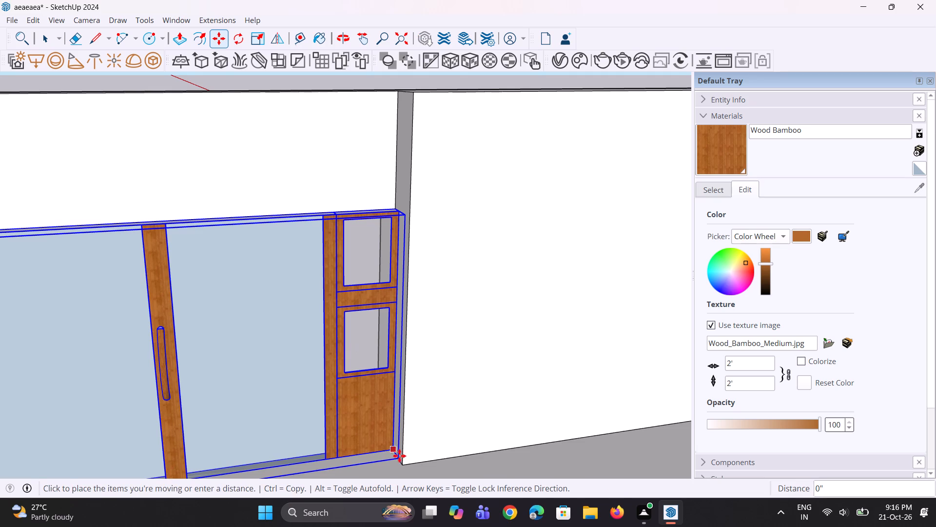
left_click(397, 456)
scroll(331, 422, "down", 5)
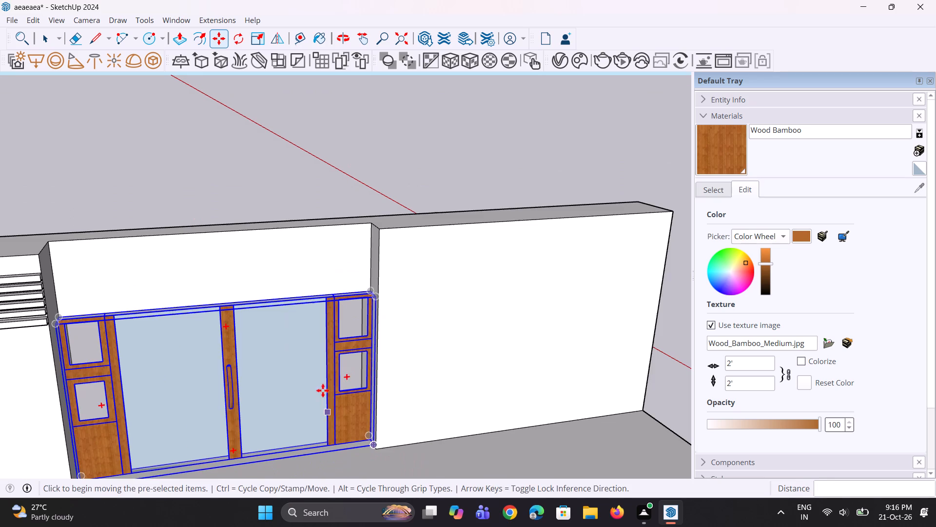
key("space")
key("space")
left_click(315, 189)
Paint the wall face above the door with Wood Bamboo.
left_click(722, 155)
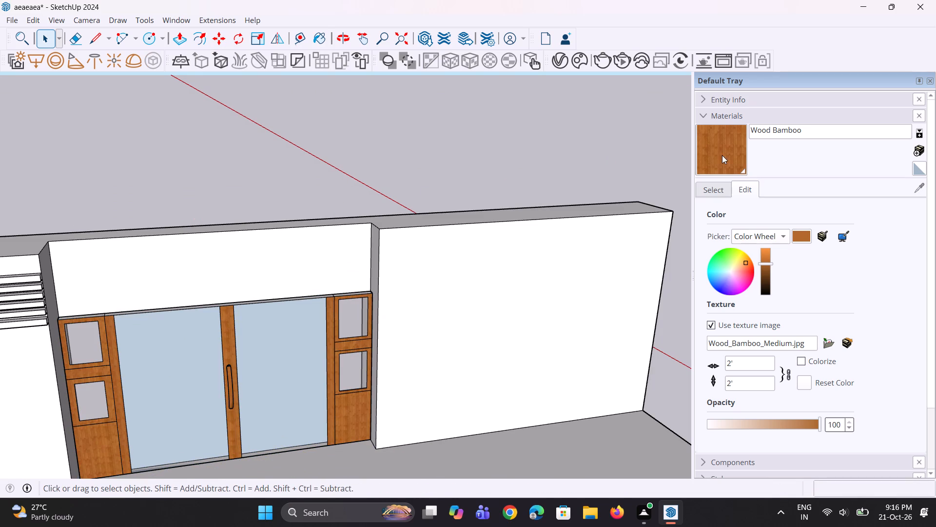
left_click(310, 262)
Examine the room with the placed door and wood-clad wall face from several angles.
middle_click_drag(305, 370, 234, 310)
scroll(114, 324, "down", 5)
middle_click_drag(116, 361, 248, 433)
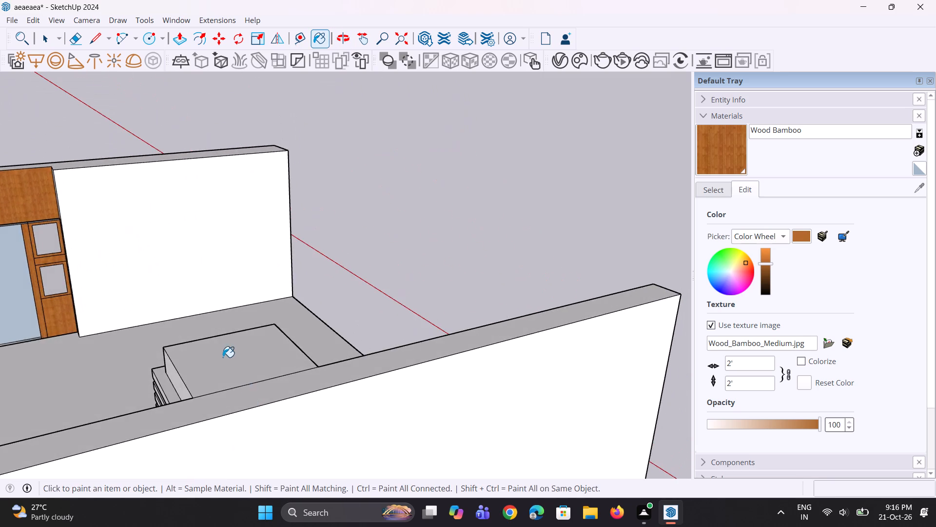
scroll(221, 351, "down", 11)
scroll(298, 258, "down", 10)
middle_click_drag(64, 258, 78, 272)
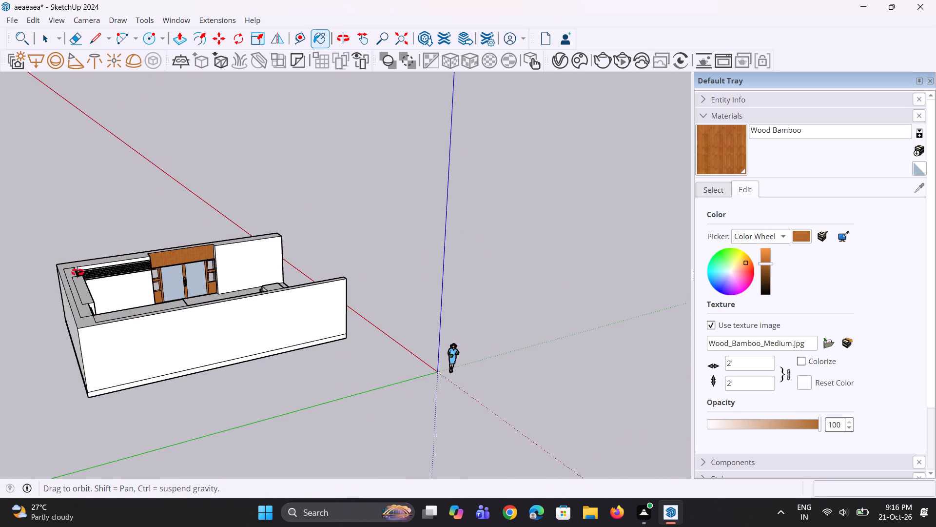
middle_click_drag(78, 272, 188, 361)
Move the door group 3" back so its upper corner meets the lower edge of the wood-clad face.
scroll(122, 285, "up", 14)
key("space")
key("space")
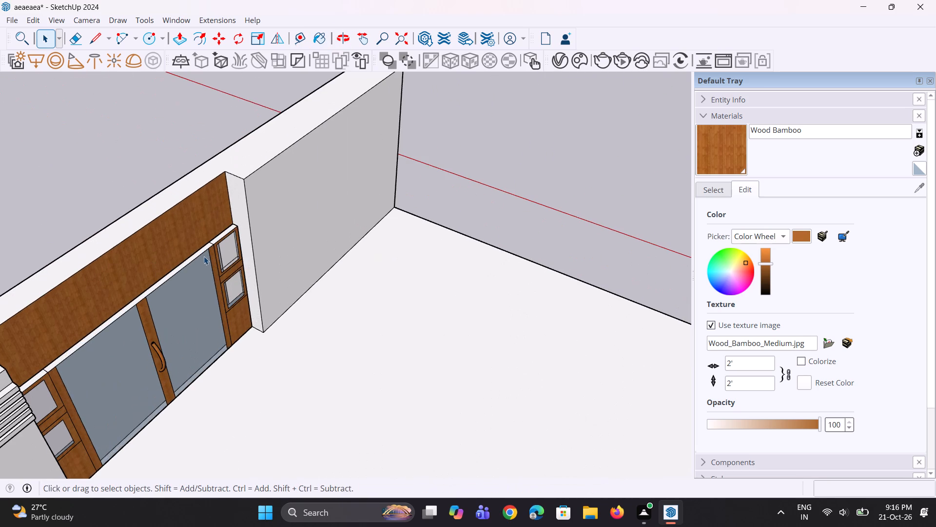
left_click(204, 256)
scroll(208, 250, "up", 9)
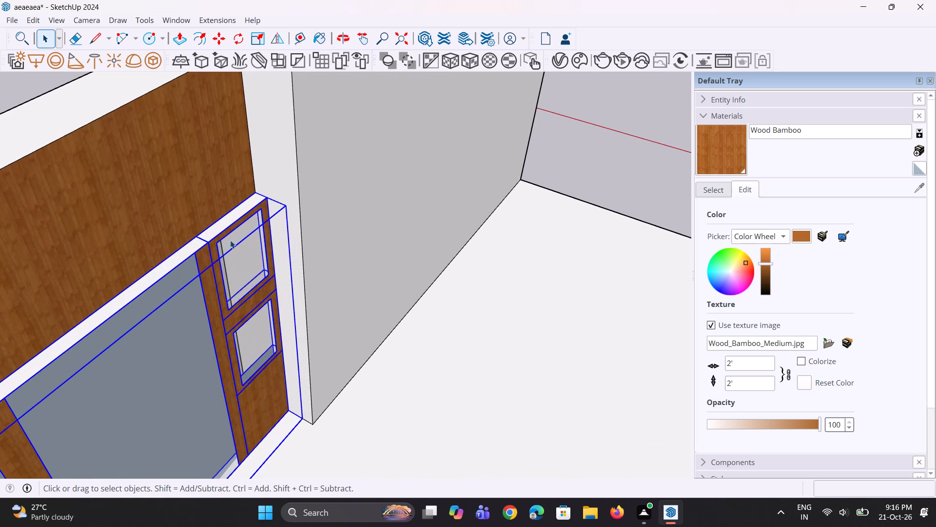
key("m")
scroll(262, 204, "up", 3)
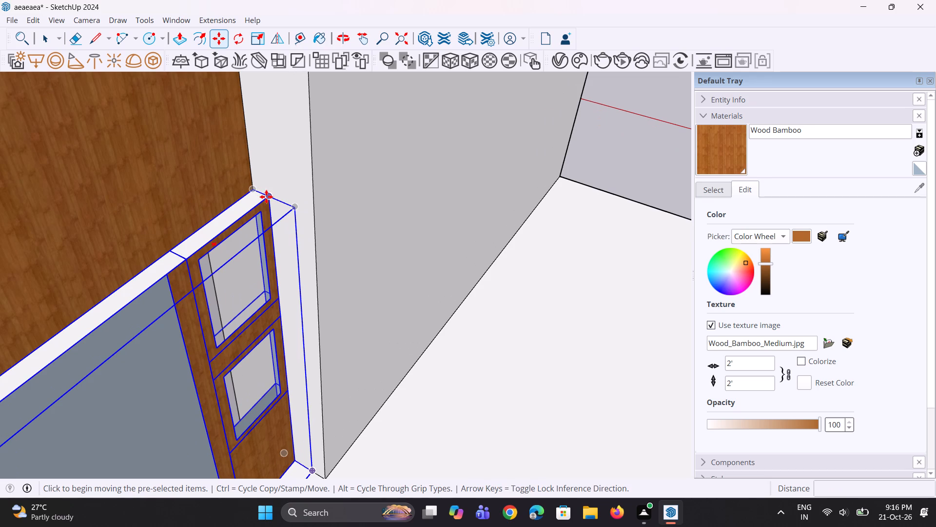
left_click(267, 197)
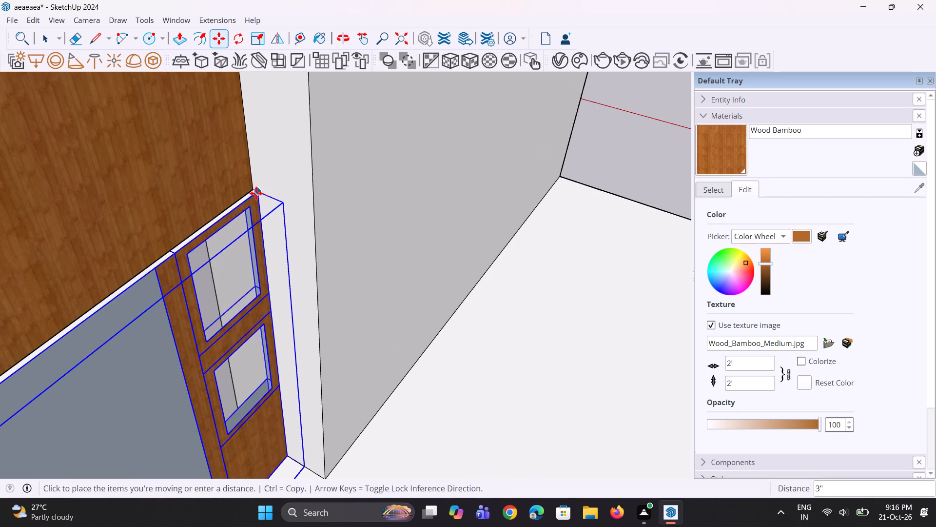
left_click(255, 193)
scroll(279, 268, "down", 7)
key("space")
key("space")
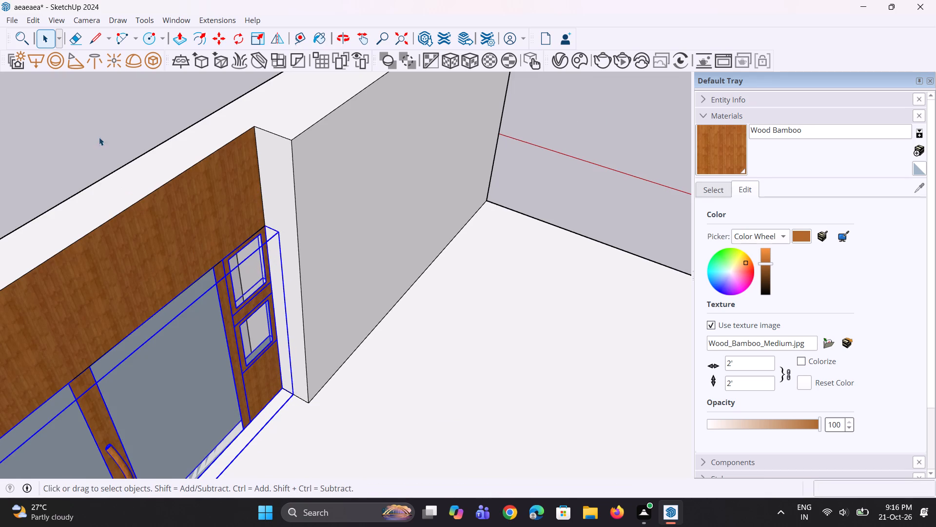
left_click(99, 137)
Examine how the door fits between the slatted wall and the plain white wall.
scroll(114, 318, "down", 6)
middle_click_drag(193, 311, 103, 293)
scroll(100, 276, "down", 5)
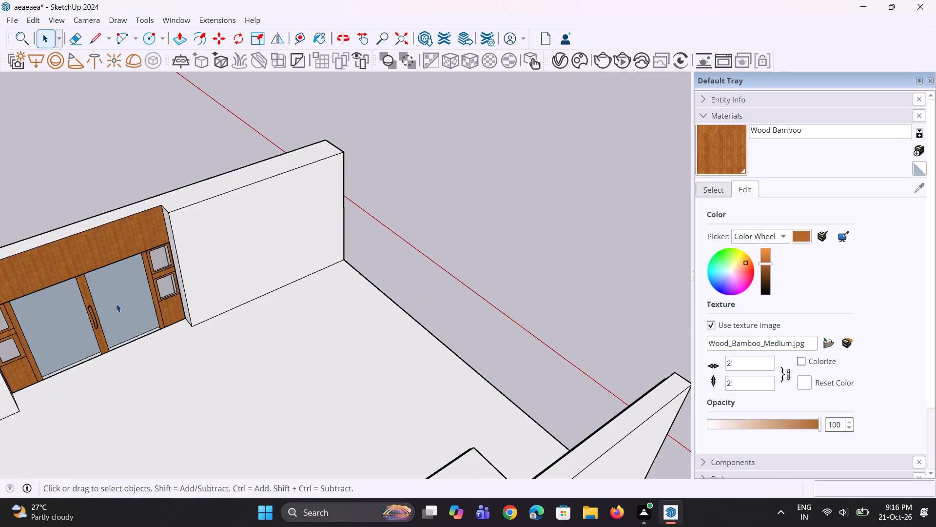
middle_click_drag(116, 310, 105, 297)
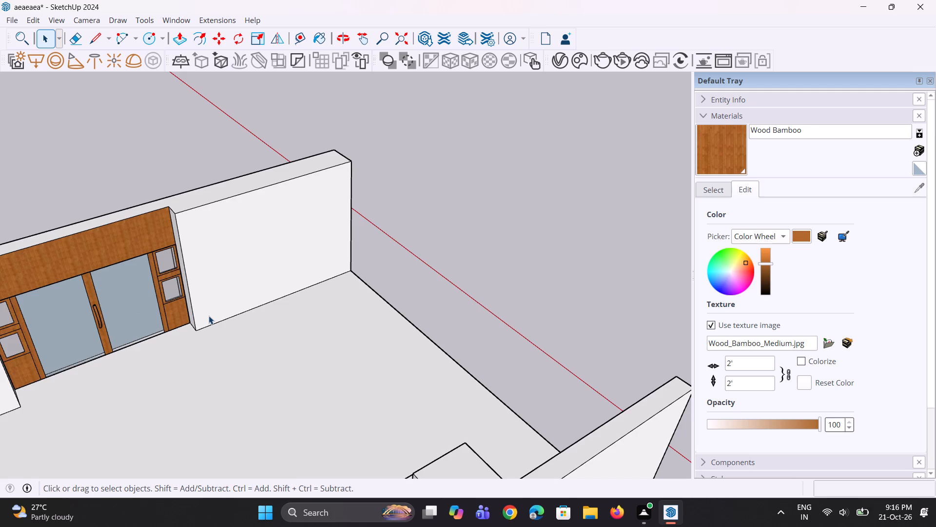
scroll(209, 316, "up", 1)
scroll(209, 313, "down", 4)
scroll(170, 294, "down", 3)
scroll(87, 294, "up", 6)
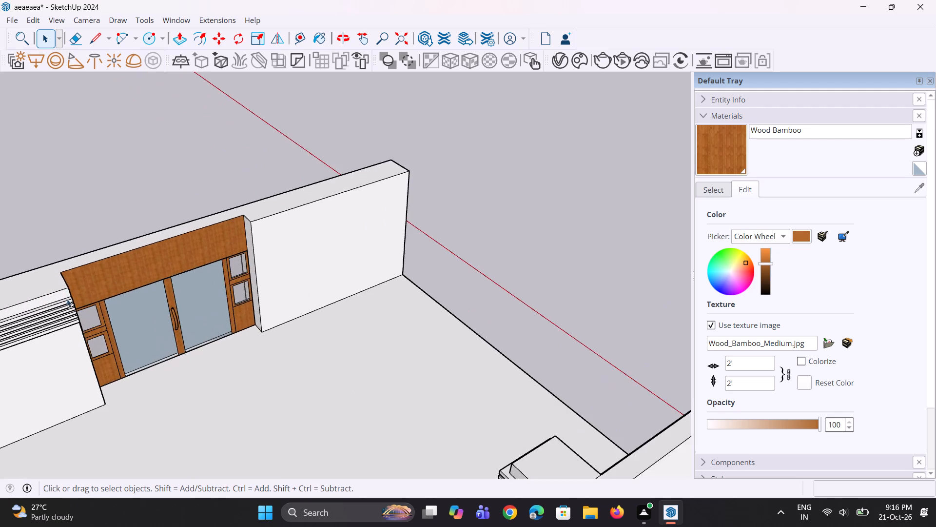
scroll(60, 297, "up", 5)
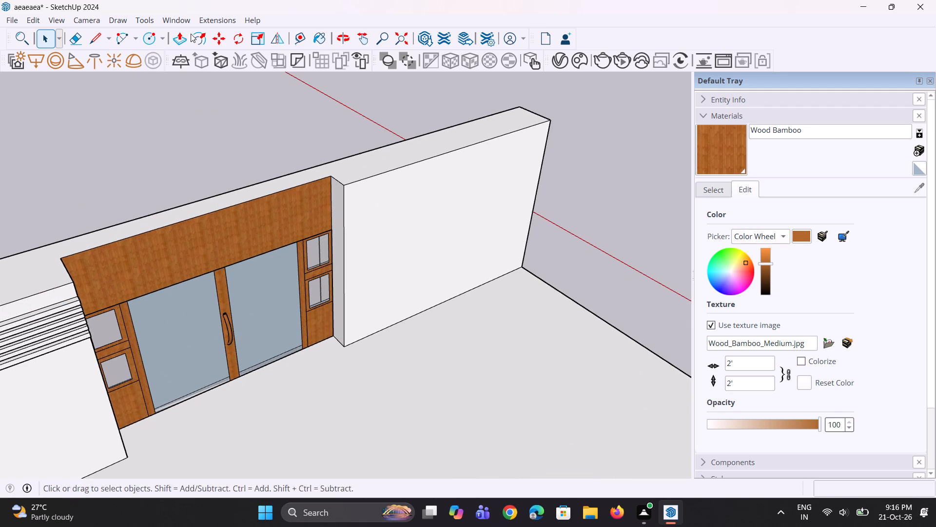
Place a horizontal guide 9 1/2" below the top edge of the slatted wall, level with the first slat.
left_click(304, 37)
scroll(55, 274, "up", 3)
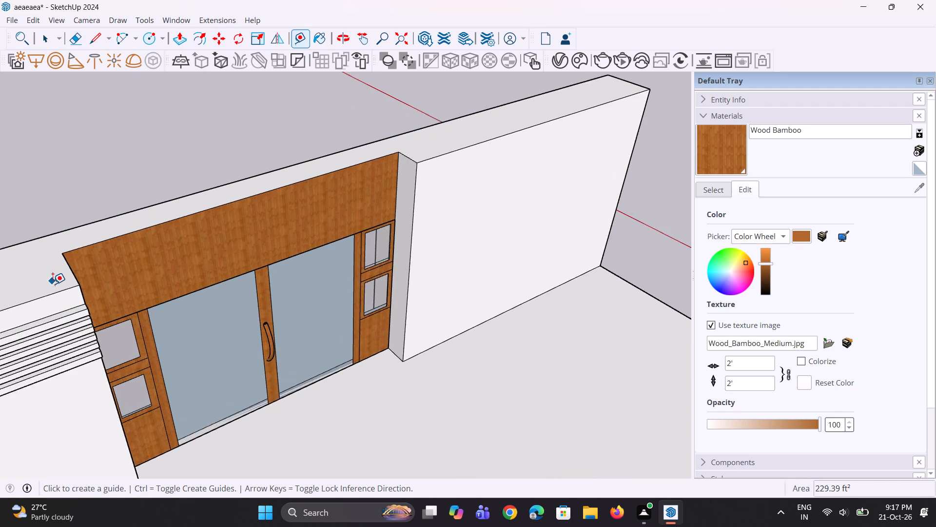
scroll(53, 284, "up", 1)
left_click(58, 293)
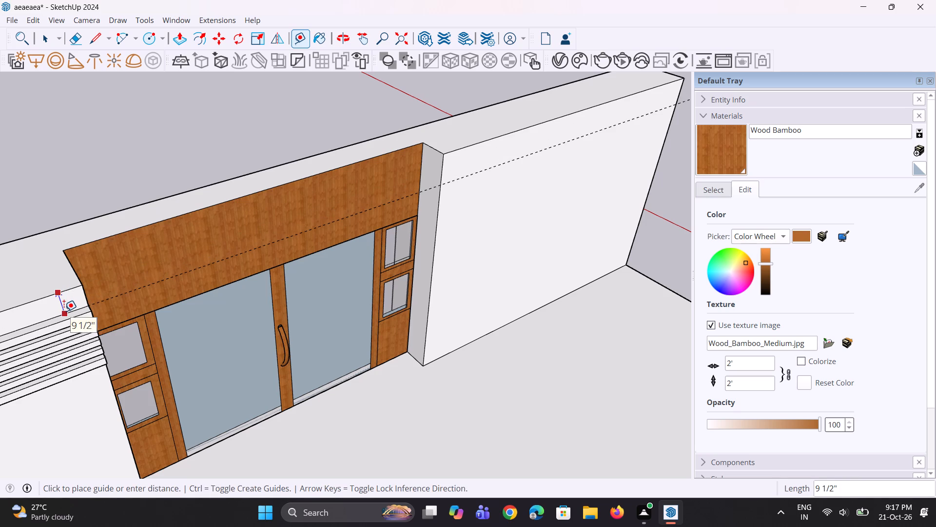
left_click(64, 311)
Place a second horizontal guide about 3 1/4" below the first one, using the top slat as reference.
middle_click_drag(67, 326, 59, 232)
scroll(86, 259, "up", 2)
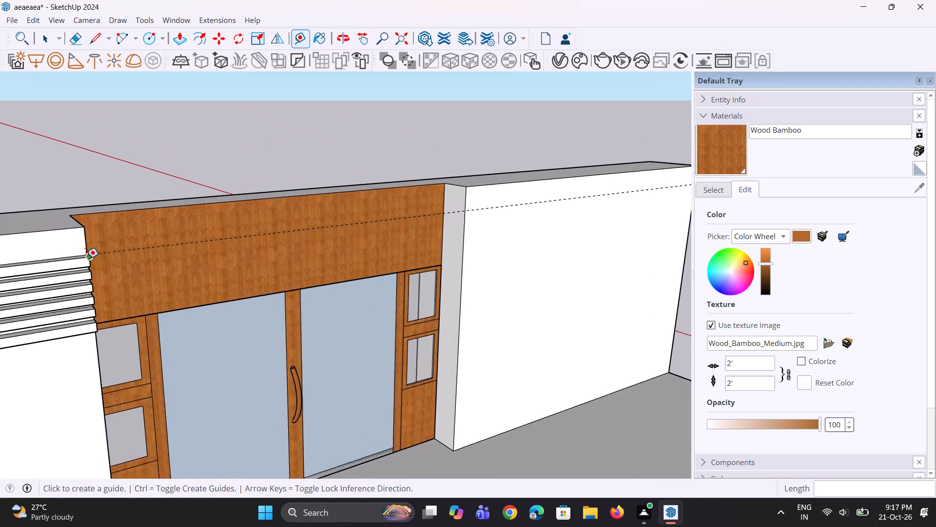
scroll(86, 259, "up", 7)
left_click(88, 255)
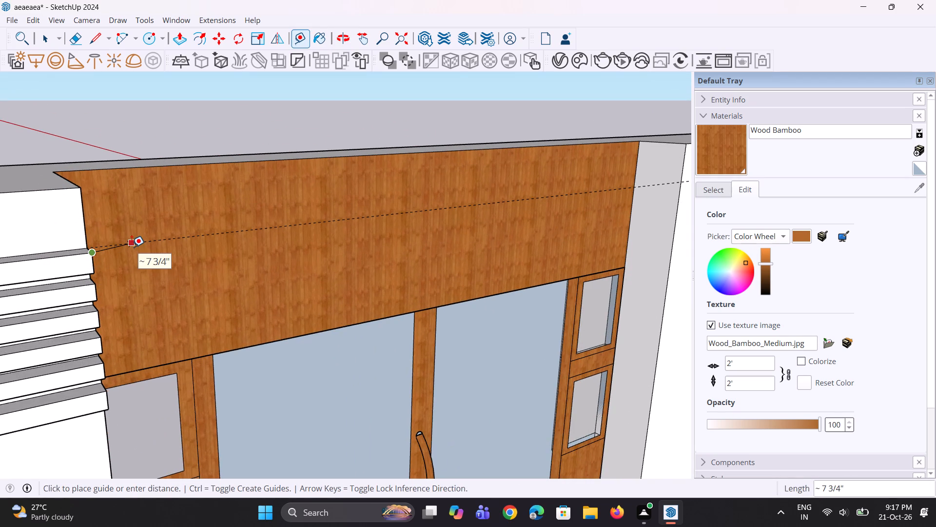
key("Escape")
left_click(152, 243)
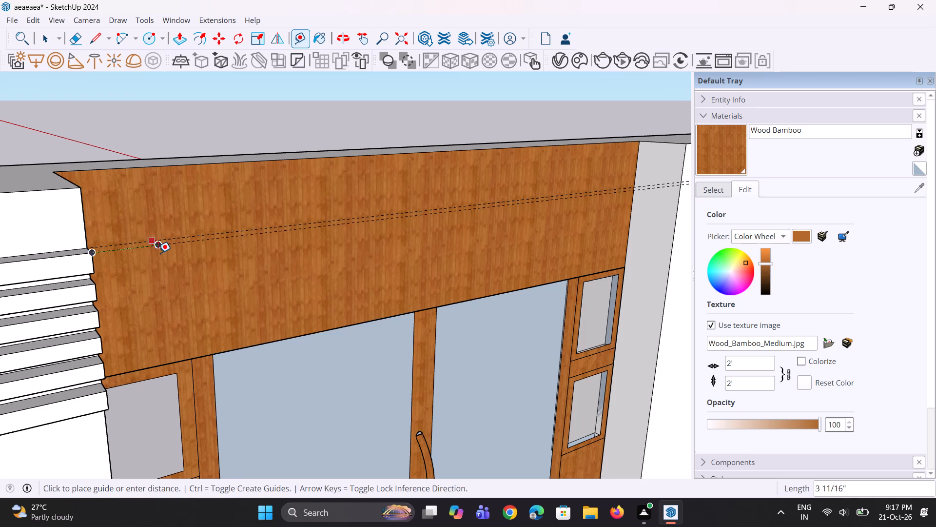
middle_click_drag(161, 262, 123, 261)
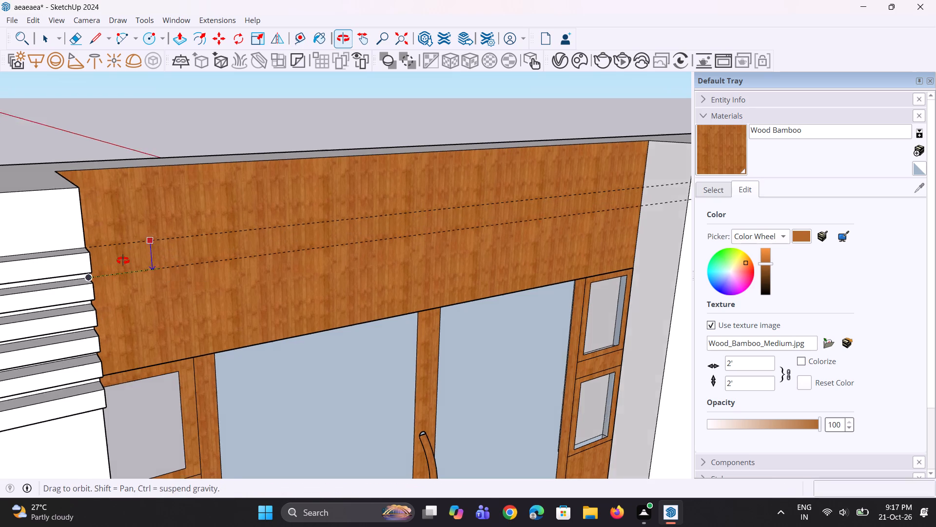
middle_click_drag(123, 261, 79, 254)
scroll(79, 253, "up", 7)
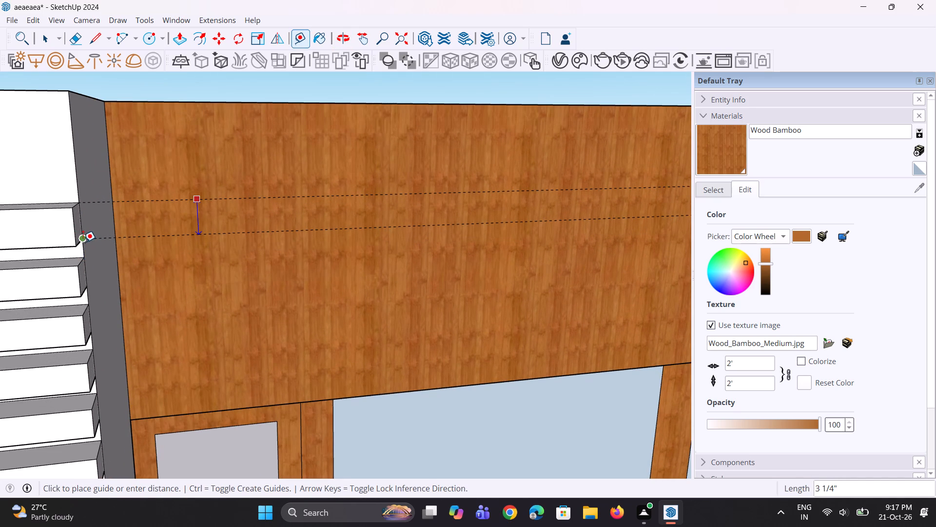
left_click(83, 242)
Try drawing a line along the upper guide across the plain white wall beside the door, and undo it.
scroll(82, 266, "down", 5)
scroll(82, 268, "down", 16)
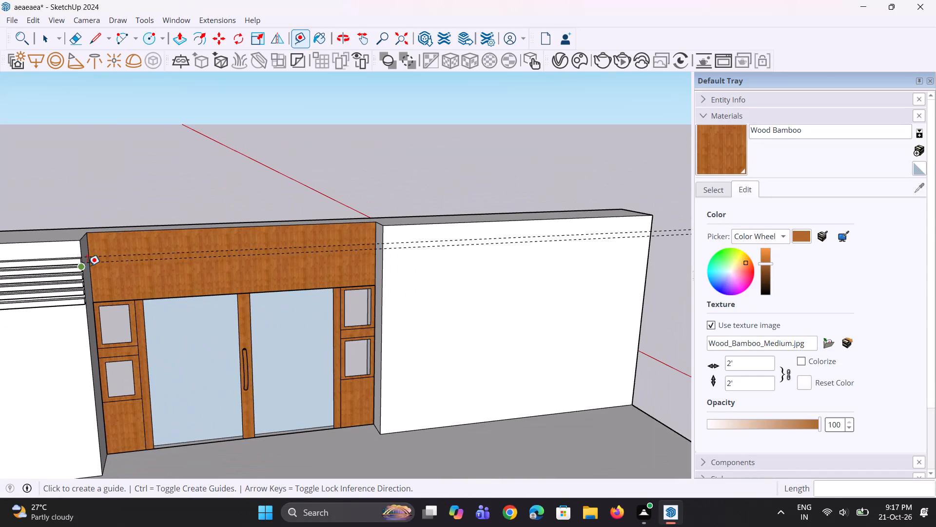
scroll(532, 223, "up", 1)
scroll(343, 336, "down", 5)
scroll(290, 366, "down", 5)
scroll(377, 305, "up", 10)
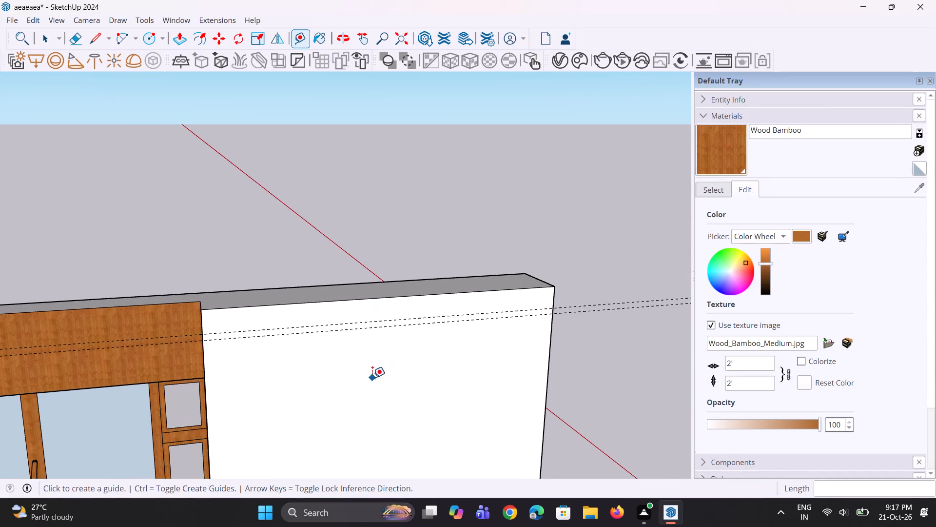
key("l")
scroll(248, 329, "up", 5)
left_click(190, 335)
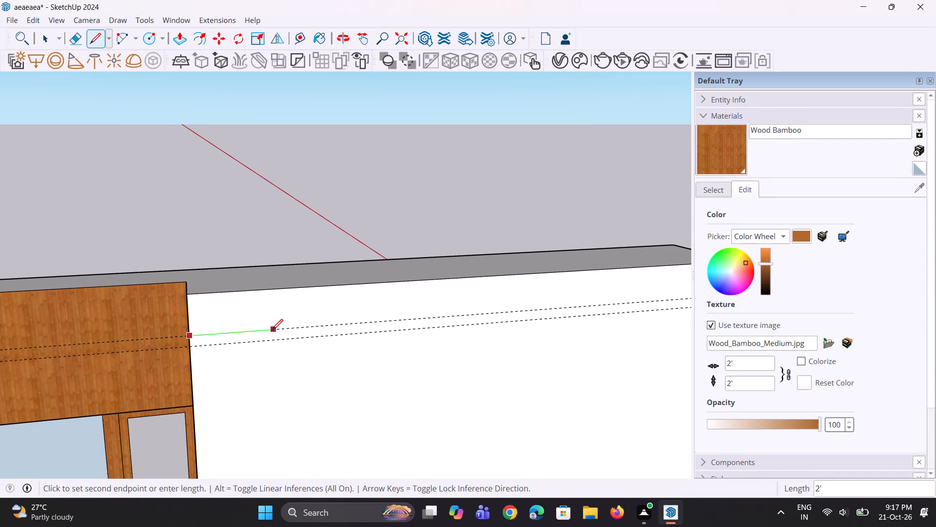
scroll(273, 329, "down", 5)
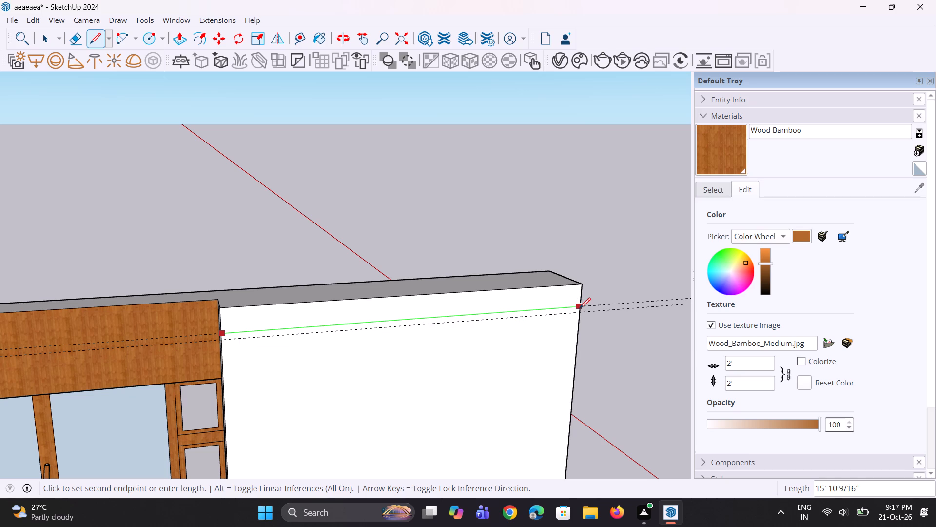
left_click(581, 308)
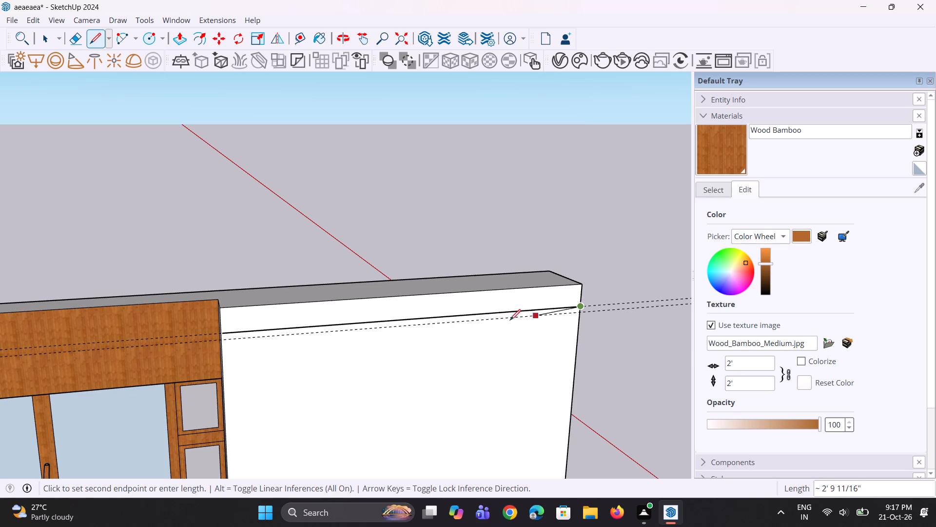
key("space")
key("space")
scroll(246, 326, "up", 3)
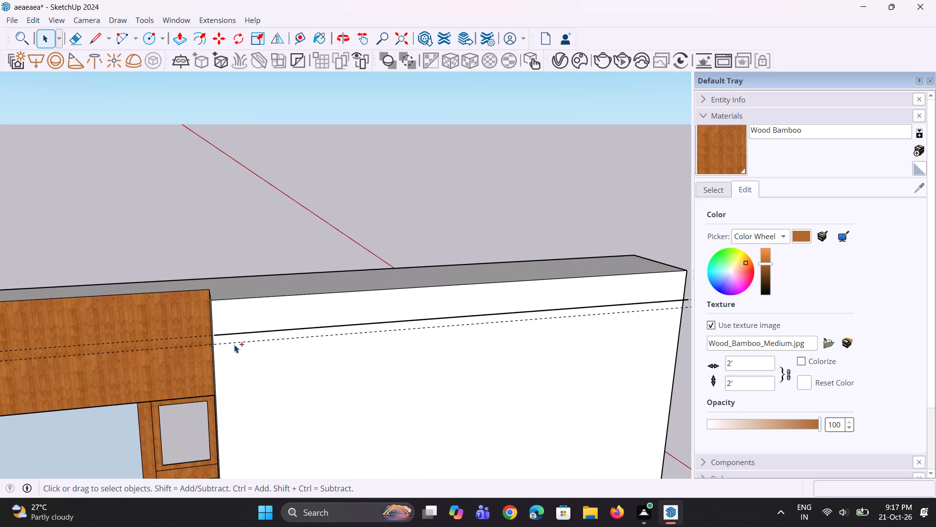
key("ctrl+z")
Draw a line about 16' 3 1/8" long along the upper guide across the plain white wall beside the door.
key("l")
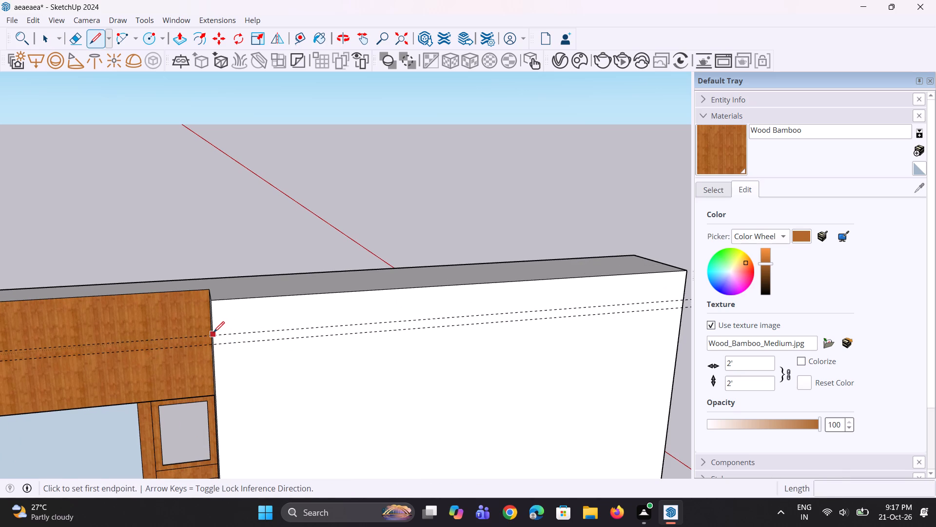
left_click(214, 332)
scroll(296, 325, "down", 5)
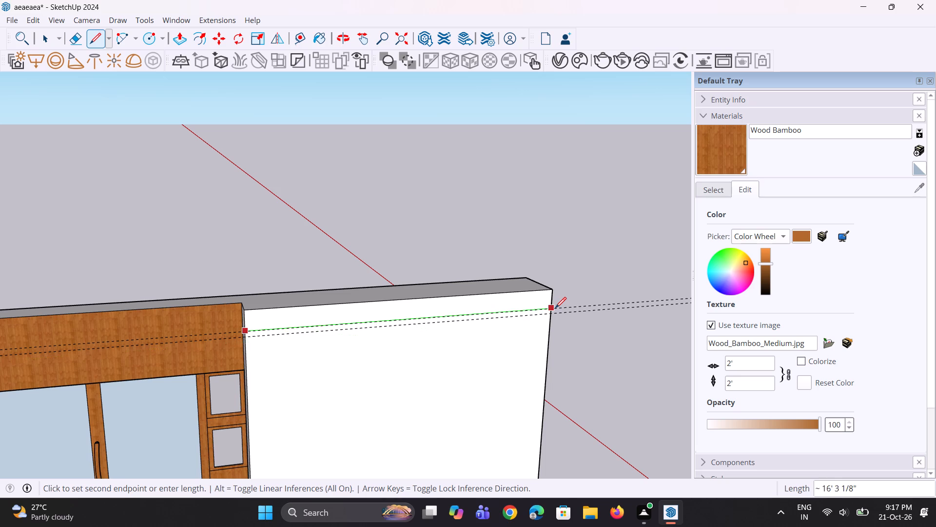
left_click(550, 308)
key("space")
key("space")
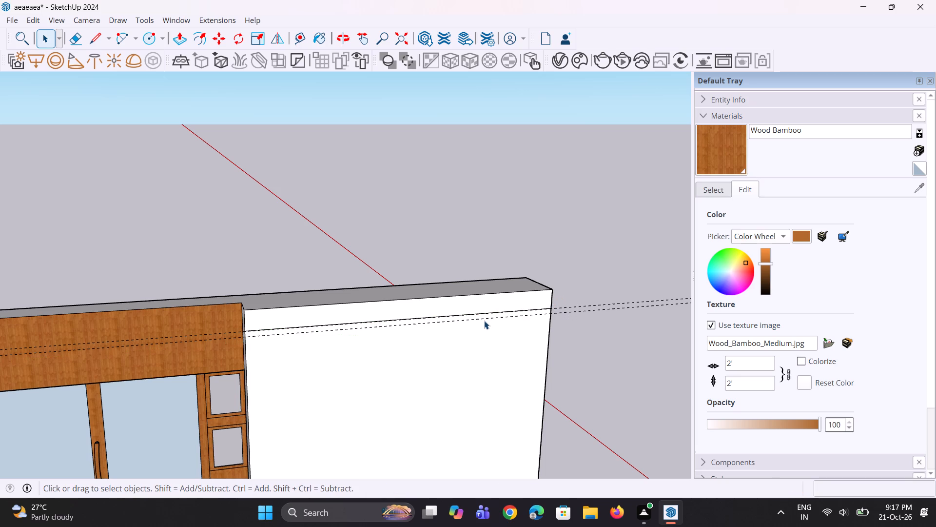
left_click(488, 312)
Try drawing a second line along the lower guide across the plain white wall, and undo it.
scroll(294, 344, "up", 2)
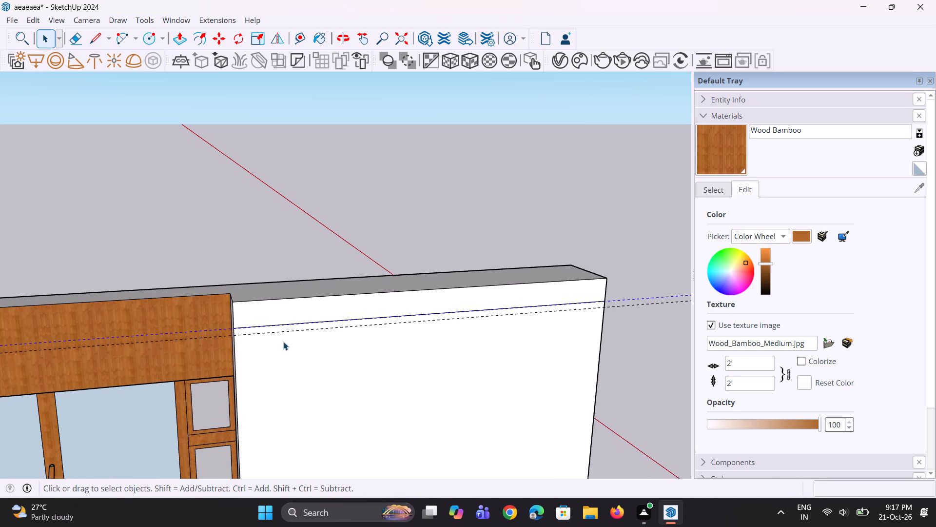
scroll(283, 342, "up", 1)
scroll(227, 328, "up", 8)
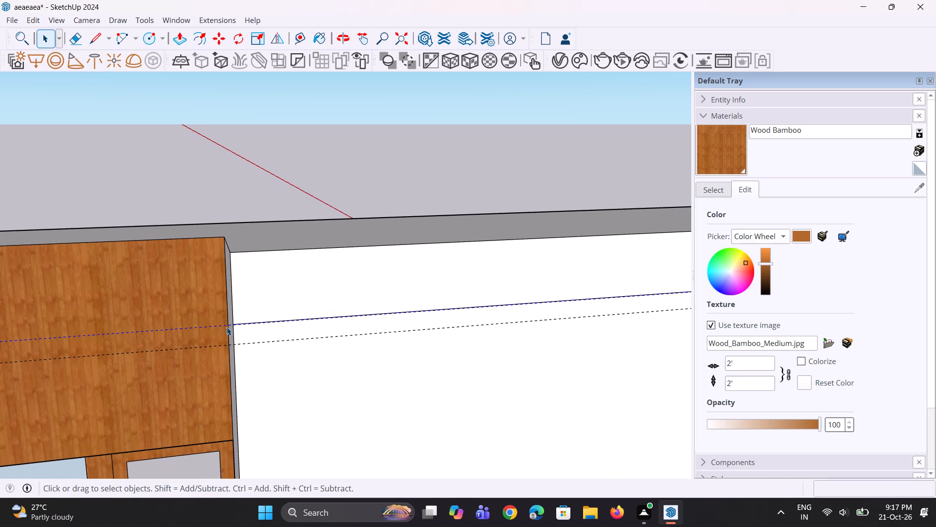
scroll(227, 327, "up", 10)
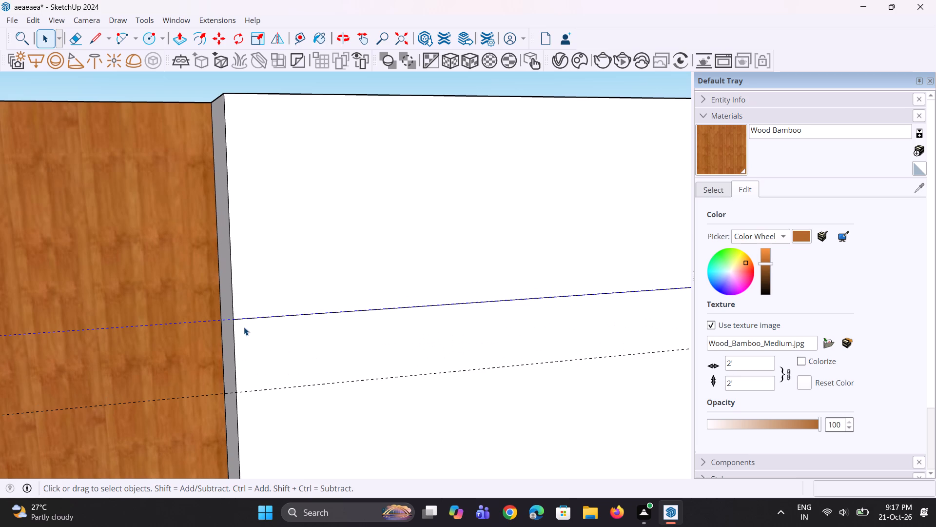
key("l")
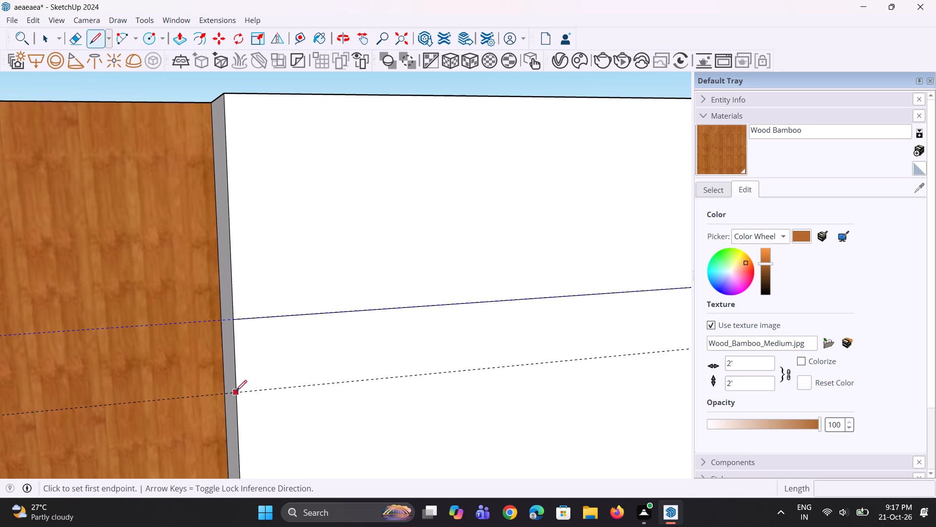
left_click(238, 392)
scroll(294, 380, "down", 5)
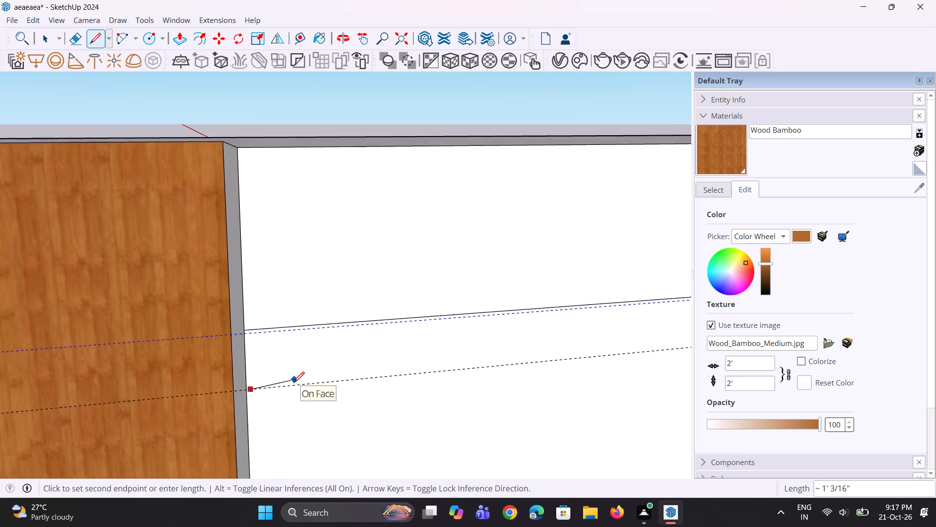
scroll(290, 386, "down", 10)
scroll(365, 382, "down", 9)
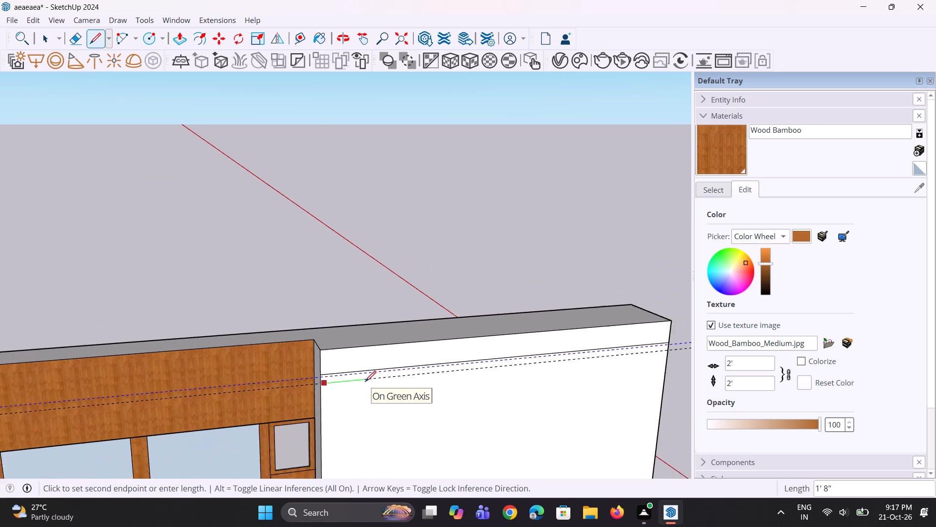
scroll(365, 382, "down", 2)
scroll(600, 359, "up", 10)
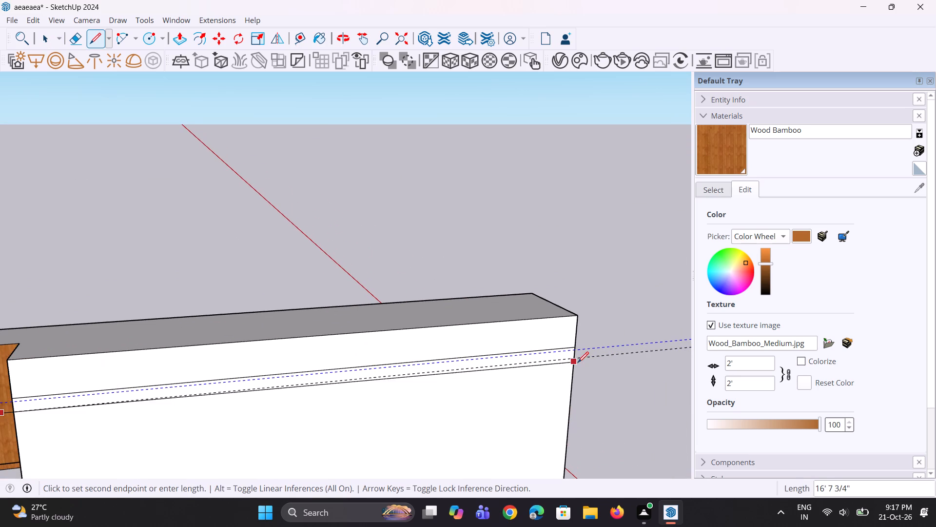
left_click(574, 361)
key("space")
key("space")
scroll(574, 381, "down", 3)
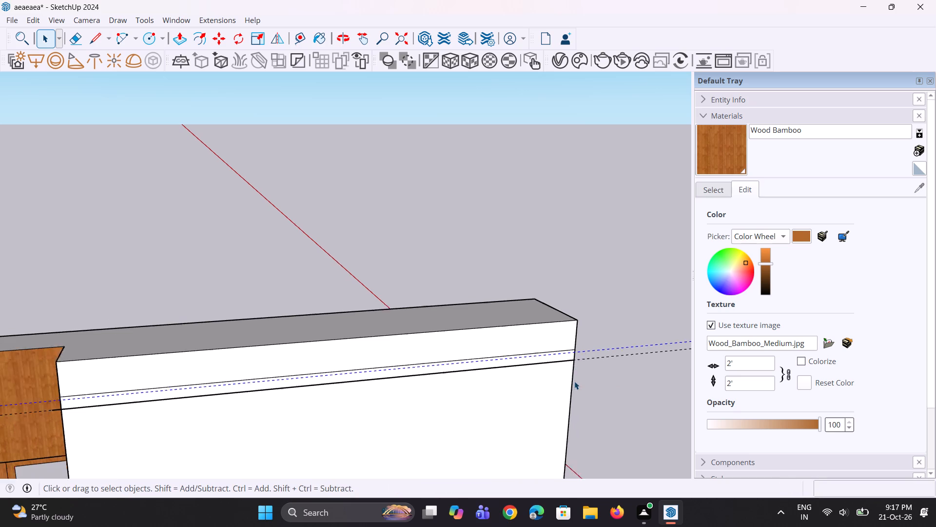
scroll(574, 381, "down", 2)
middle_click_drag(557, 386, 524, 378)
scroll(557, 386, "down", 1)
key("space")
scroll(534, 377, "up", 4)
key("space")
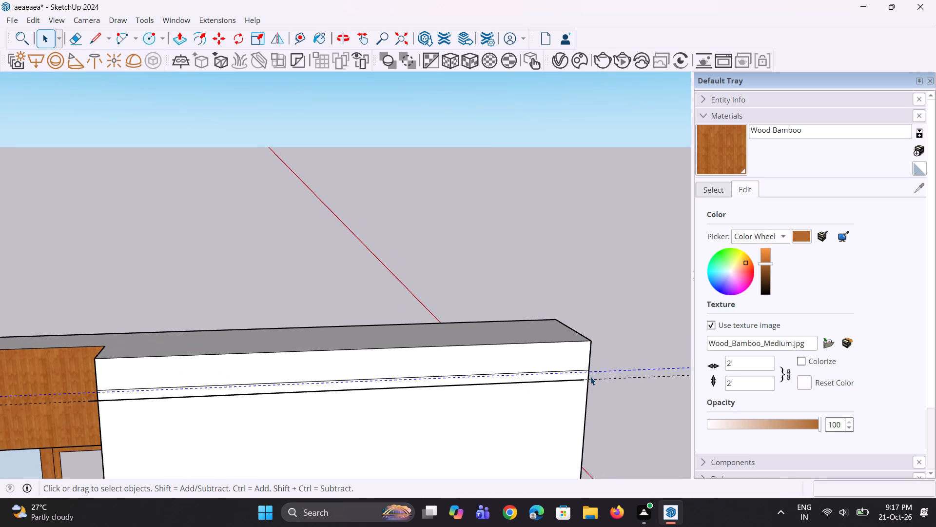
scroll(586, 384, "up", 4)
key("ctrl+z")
Copy the line on the white wall straight down its outer edge to the lower guide, about 1' 3/16" below.
scroll(582, 369, "up", 6)
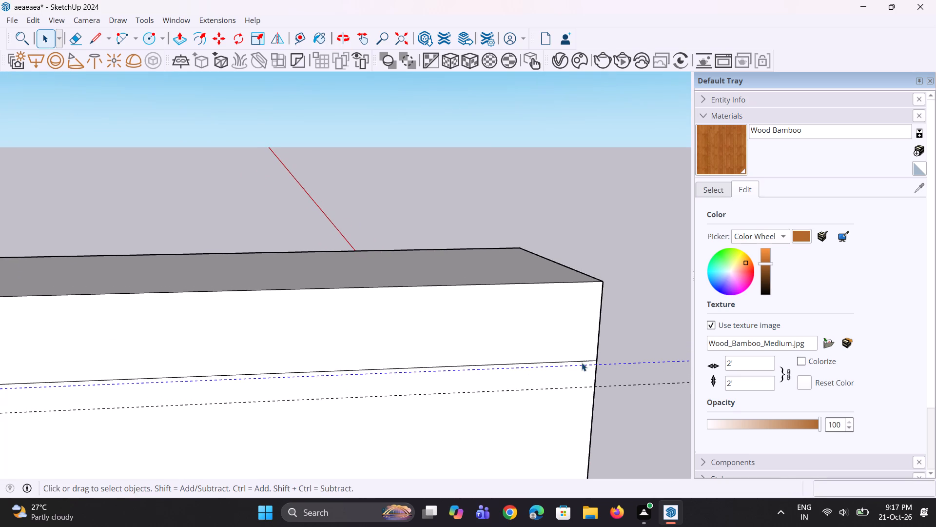
left_click(583, 360)
scroll(585, 365, "up", 1)
key("m")
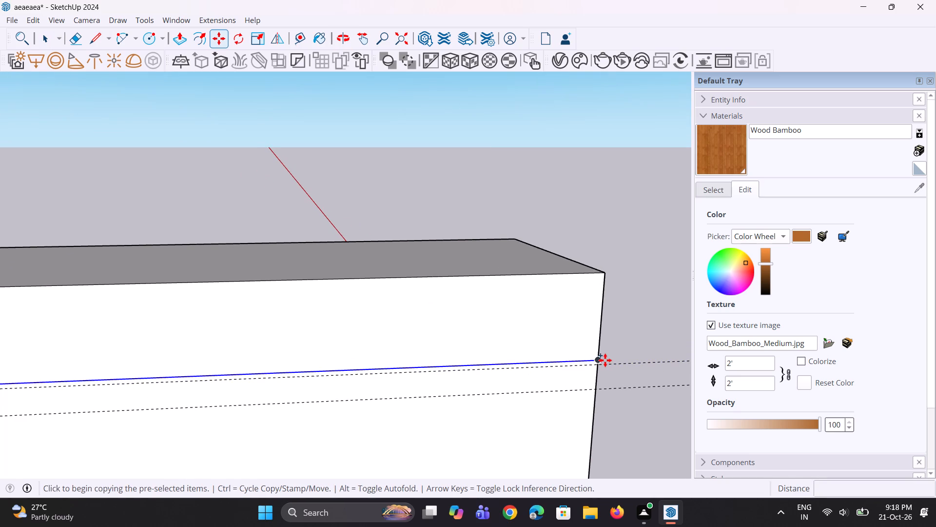
left_click(605, 360)
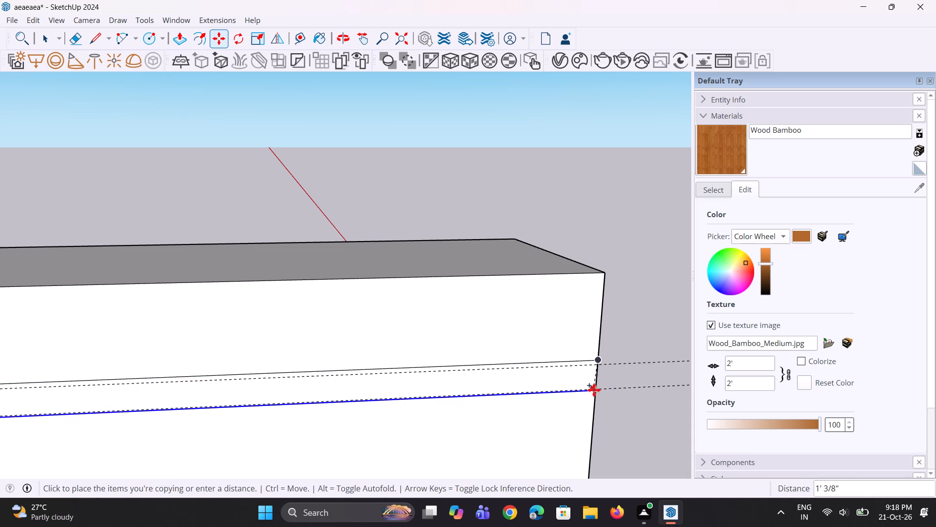
scroll(597, 385, "up", 8)
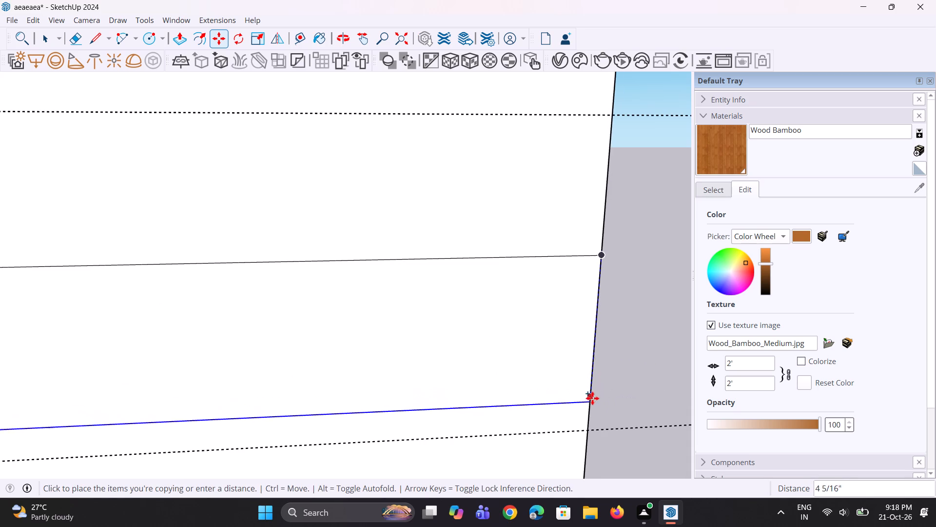
left_click(588, 426)
scroll(588, 419, "down", 6)
key("space")
key("space")
left_click(619, 389)
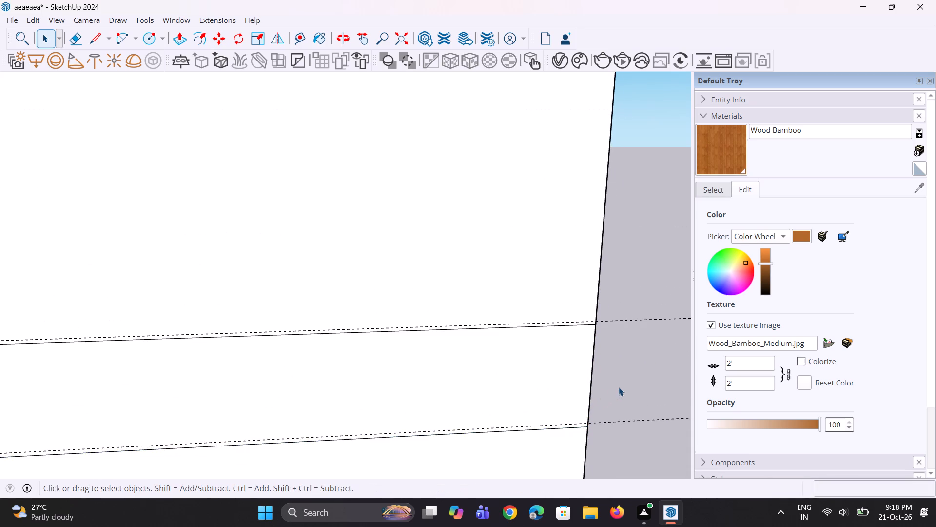
Place a third horizontal guide 1 3/4" below the second one, level with the next slat edge beside the door cladding.
scroll(619, 387, "down", 17)
scroll(610, 385, "down", 9)
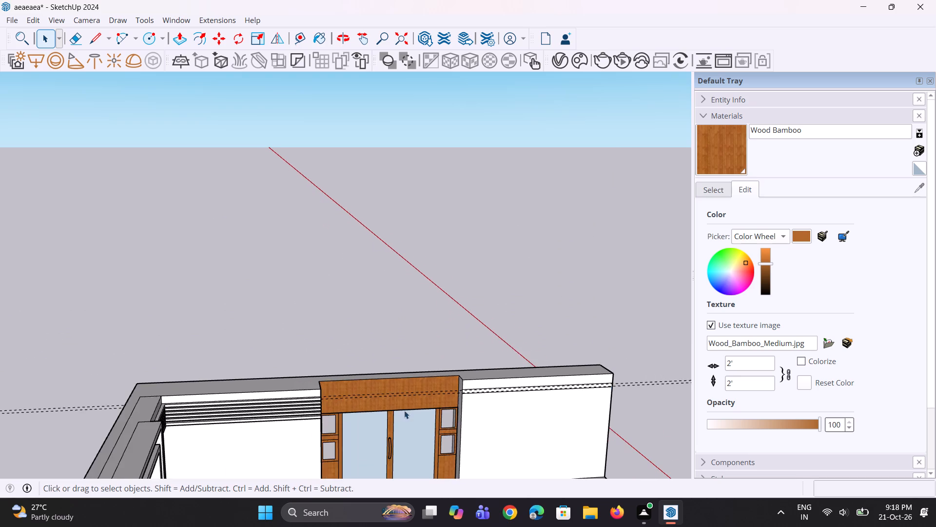
scroll(381, 410, "up", 5)
scroll(303, 393, "up", 8)
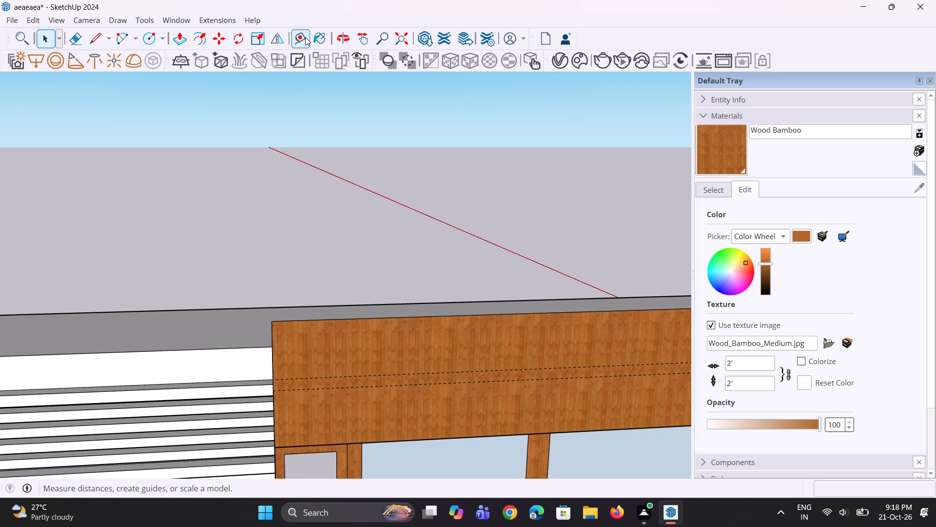
left_click(305, 37)
scroll(291, 388, "up", 5)
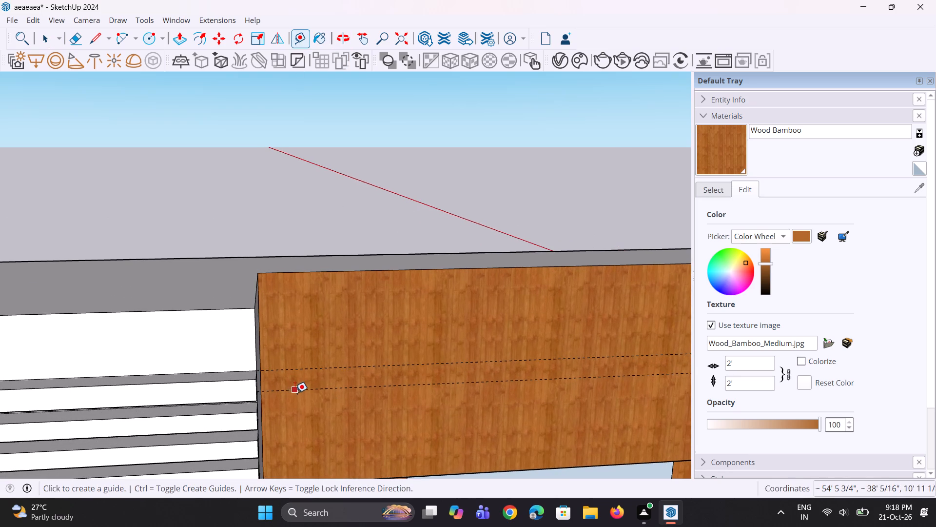
middle_click_drag(297, 394, 309, 303)
left_click(288, 391)
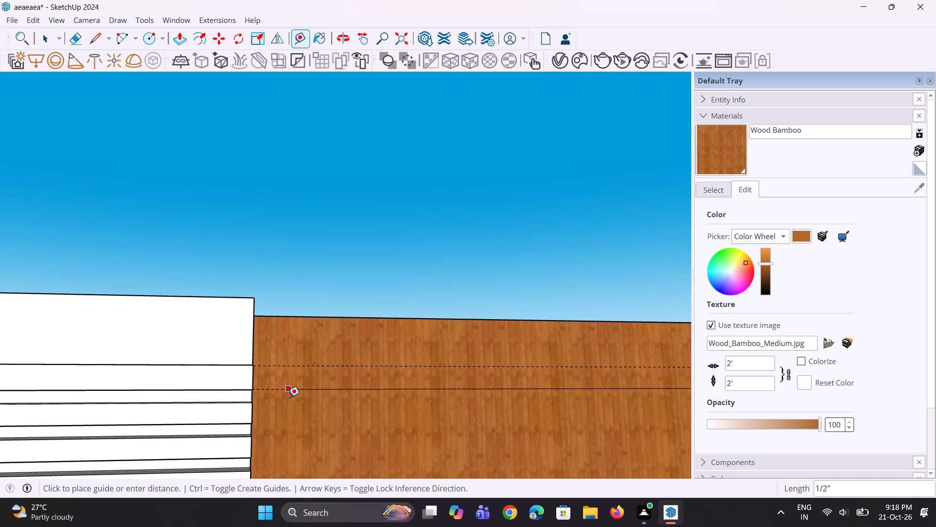
left_click(285, 403)
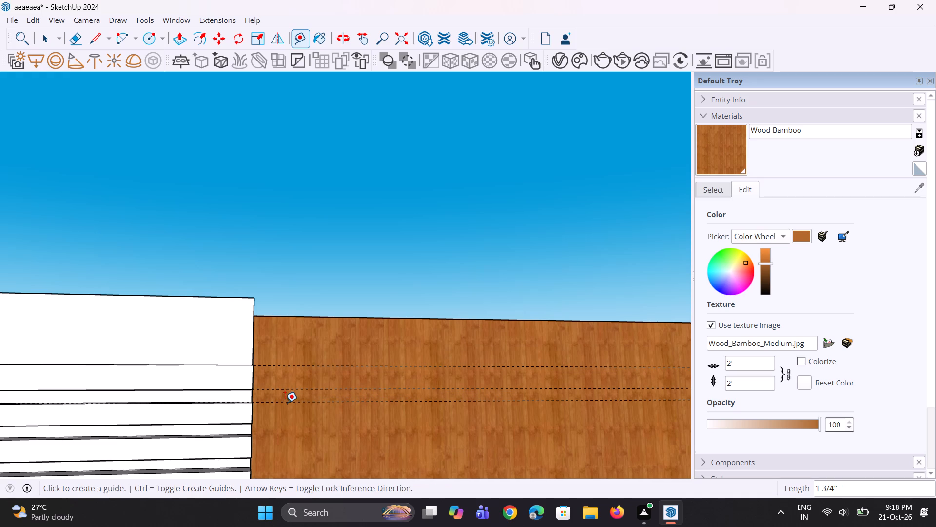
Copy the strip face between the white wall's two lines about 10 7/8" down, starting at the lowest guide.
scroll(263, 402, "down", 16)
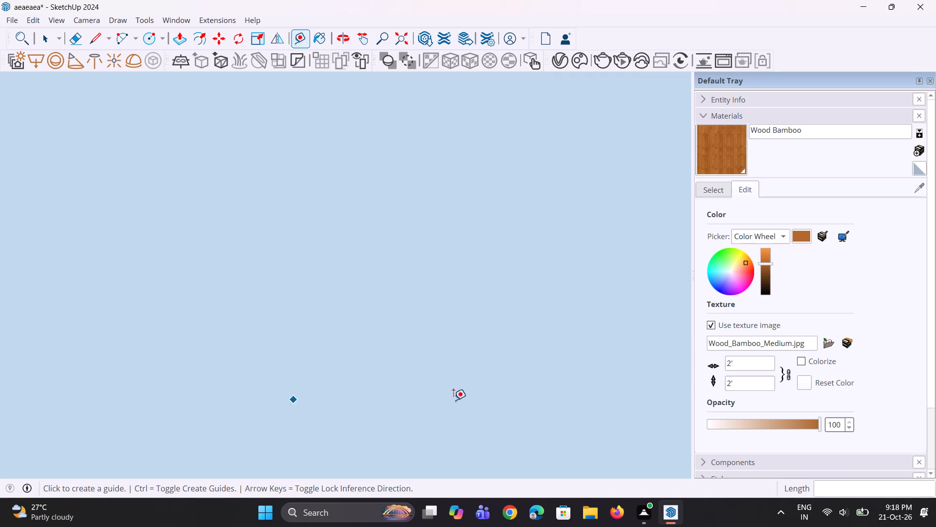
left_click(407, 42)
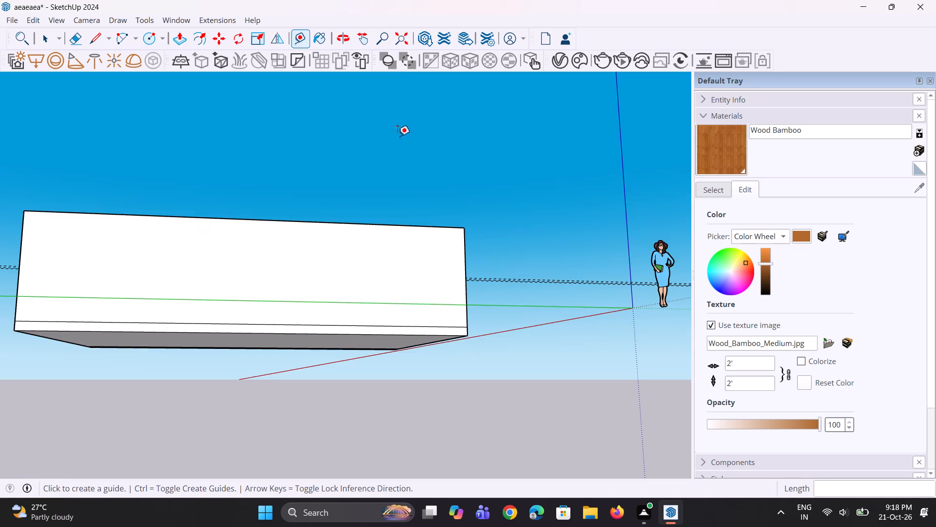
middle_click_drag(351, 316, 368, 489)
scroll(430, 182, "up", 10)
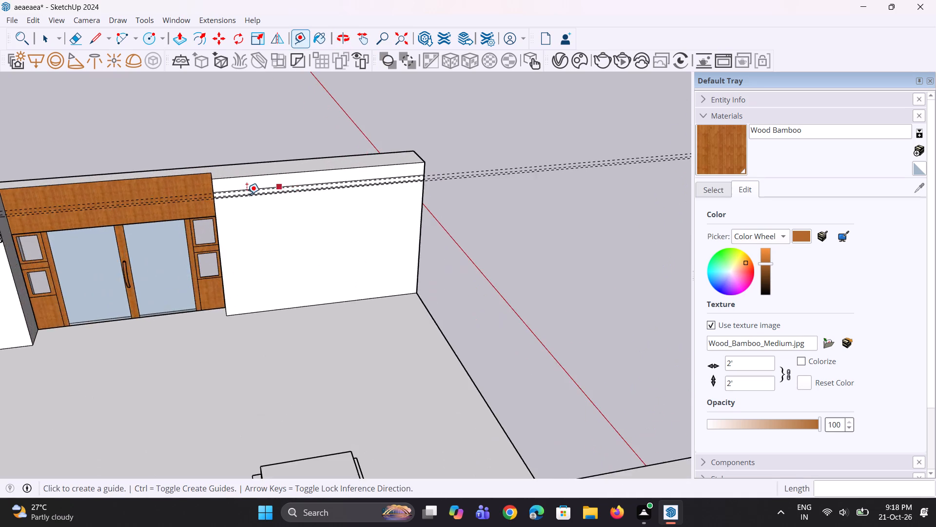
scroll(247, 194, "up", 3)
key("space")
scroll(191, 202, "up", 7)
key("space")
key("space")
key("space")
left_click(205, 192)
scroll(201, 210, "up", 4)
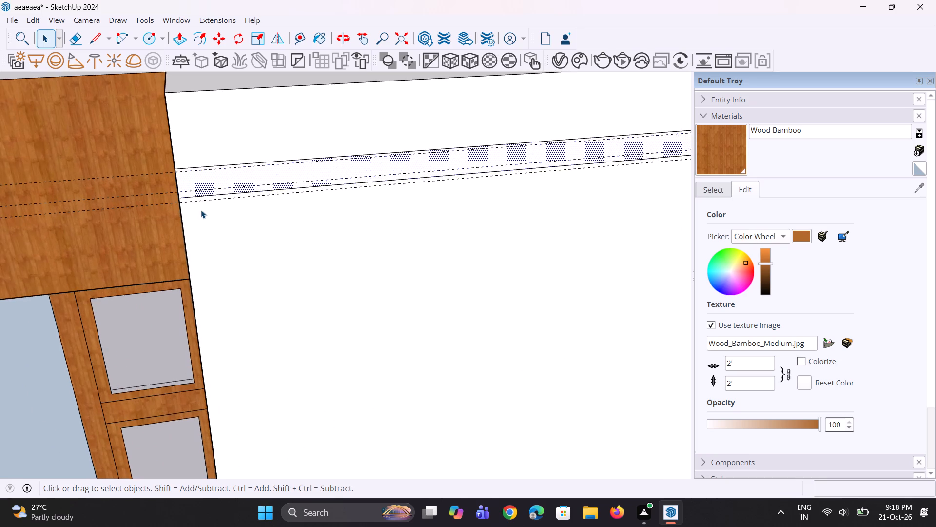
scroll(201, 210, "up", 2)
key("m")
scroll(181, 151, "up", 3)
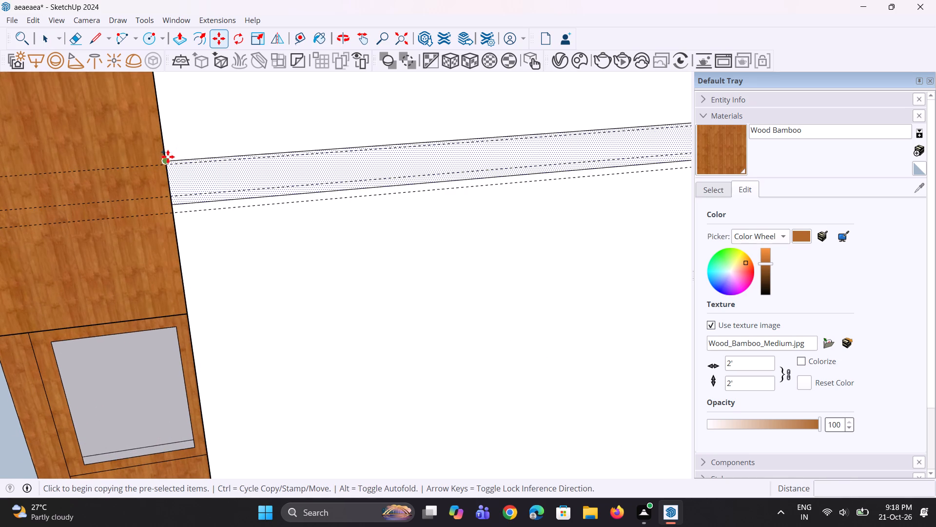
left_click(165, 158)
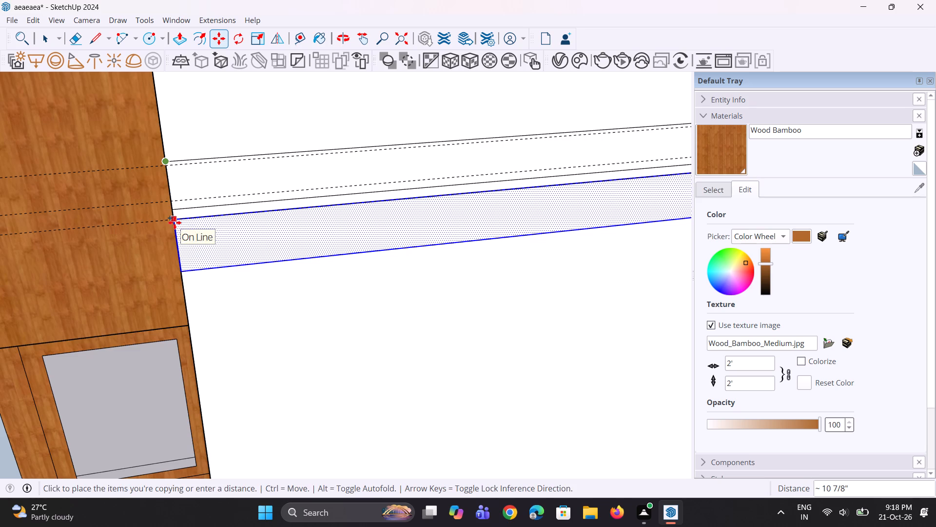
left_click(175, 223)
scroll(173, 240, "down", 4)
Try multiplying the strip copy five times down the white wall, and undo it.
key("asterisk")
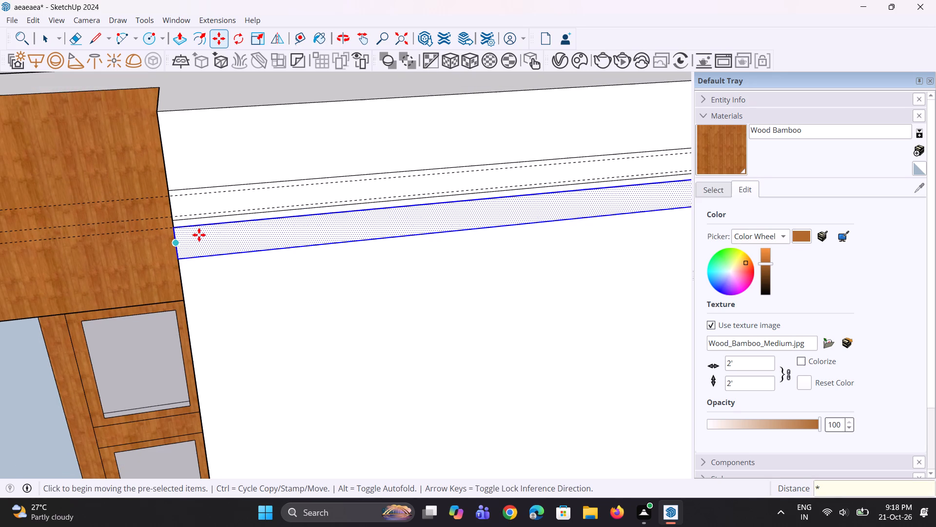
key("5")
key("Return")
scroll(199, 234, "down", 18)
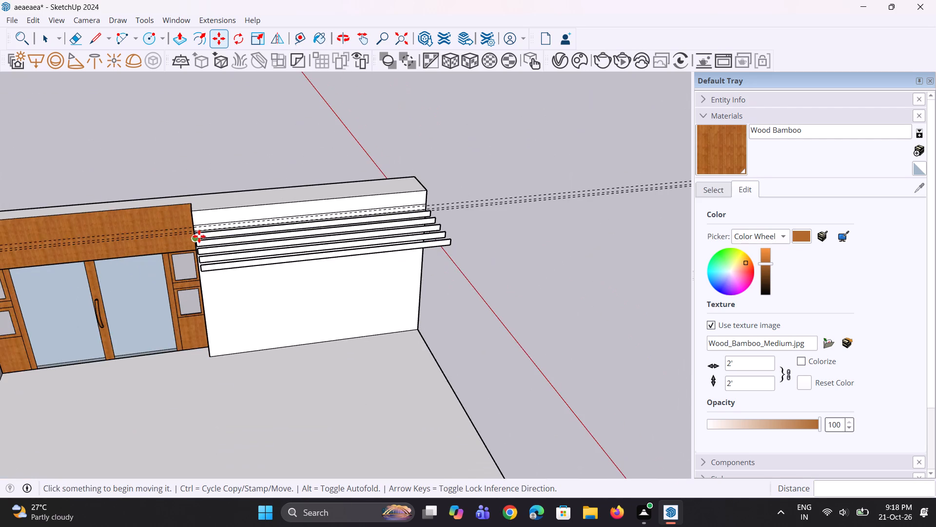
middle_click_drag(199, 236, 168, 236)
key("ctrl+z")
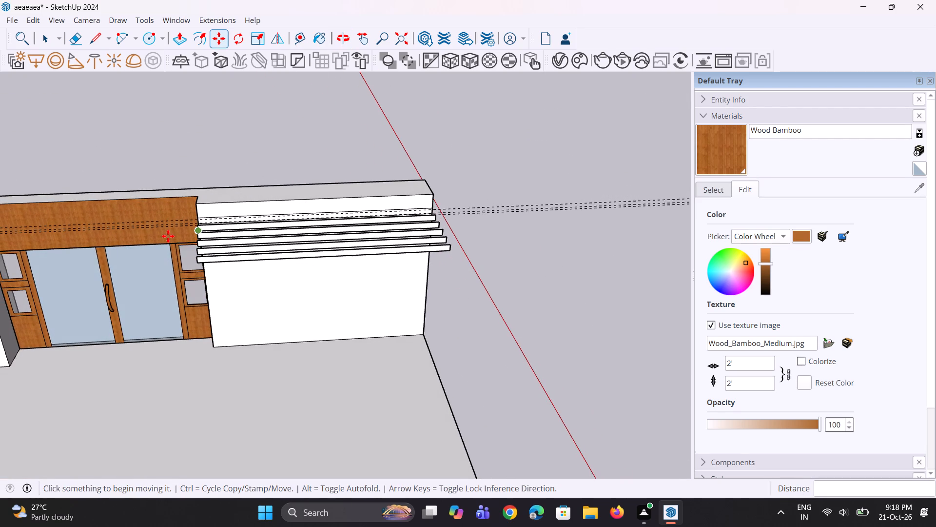
Examine the strip lines and guides on the white wall from its inner face and free end.
middle_click_drag(297, 282, 228, 215)
key("space")
key("space")
scroll(371, 202, "up", 7)
key("space")
key("space")
key("space")
key("space")
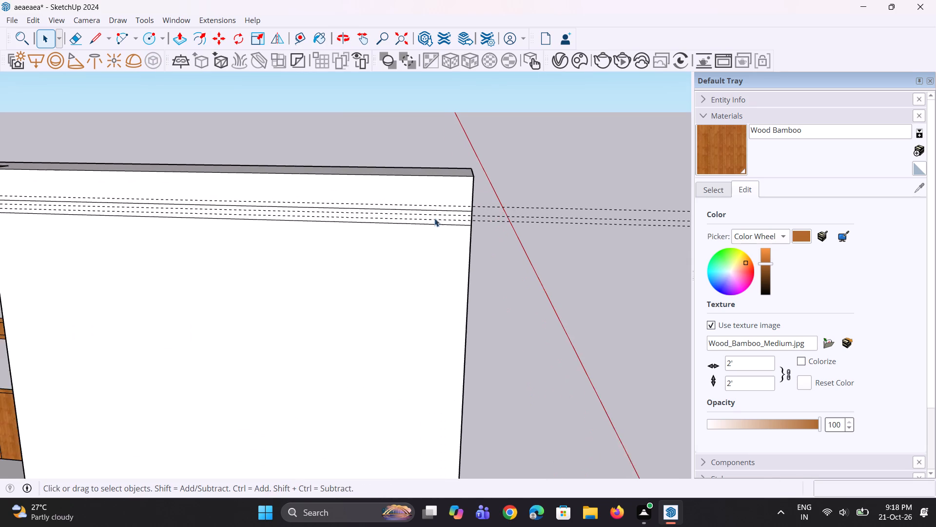
scroll(434, 218, "up", 10)
key("space")
key("space")
middle_click_drag(444, 220, 341, 184)
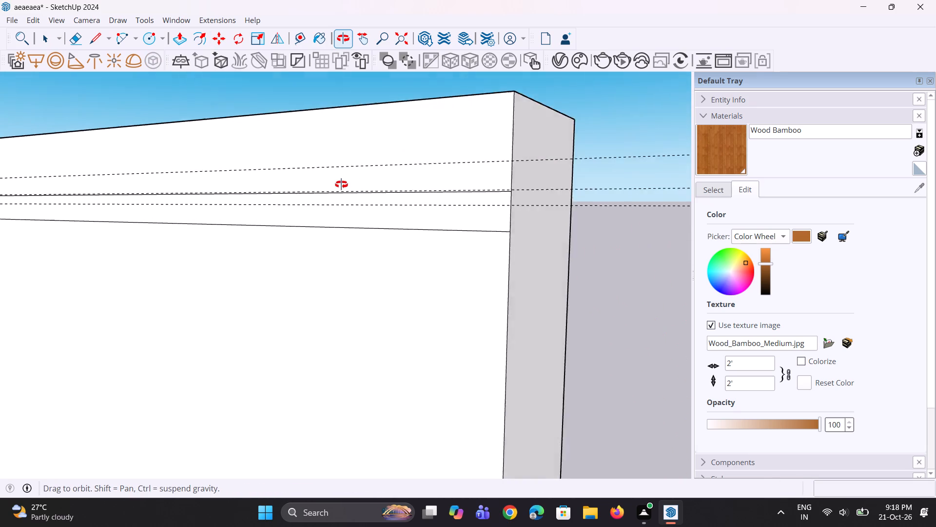
middle_click_drag(341, 184, 213, 186)
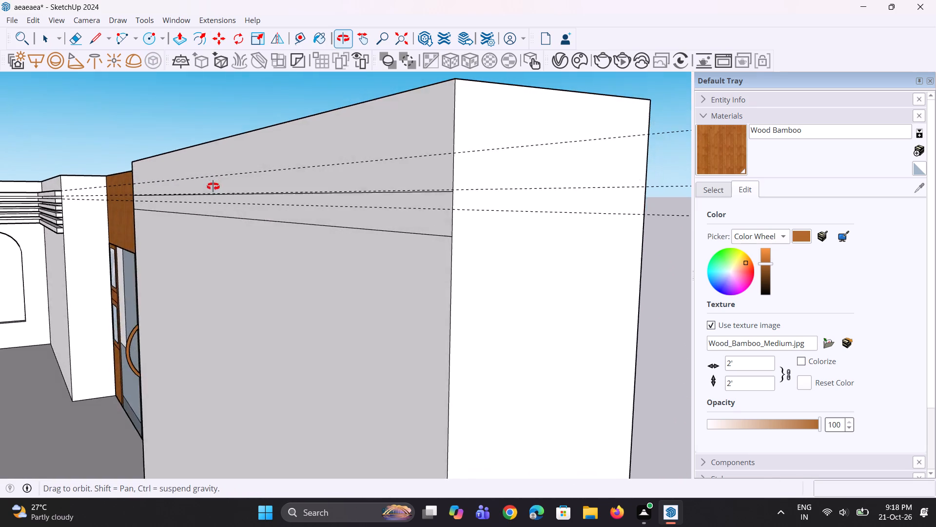
middle_click_drag(213, 186, 433, 232)
scroll(444, 237, "down", 14)
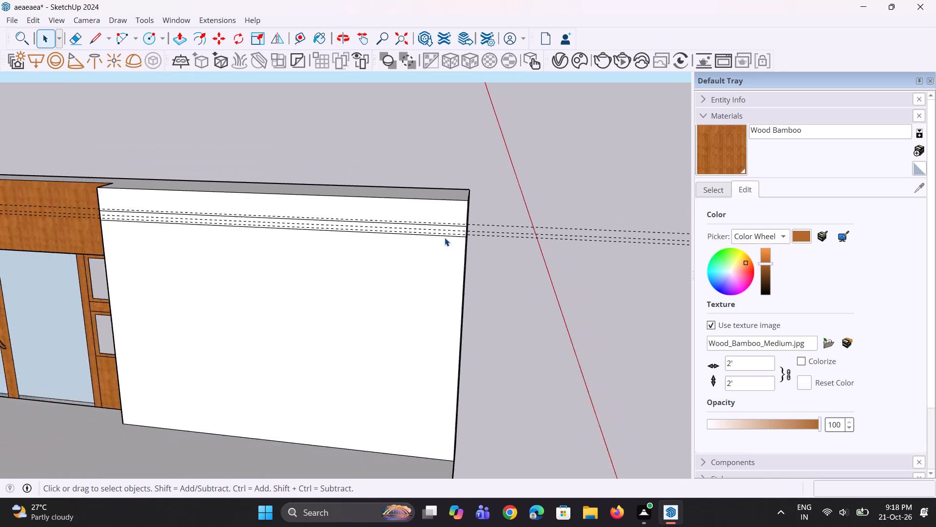
Delete all the guides in the model.
scroll(445, 238, "down", 1)
middle_click_drag(290, 274, 441, 258)
scroll(177, 223, "up", 11)
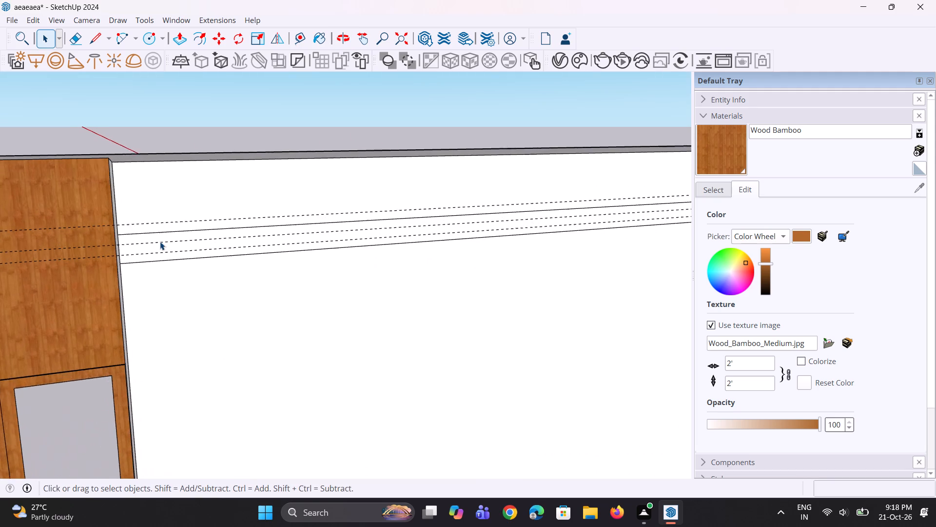
scroll(160, 242, "up", 1)
left_click(34, 20)
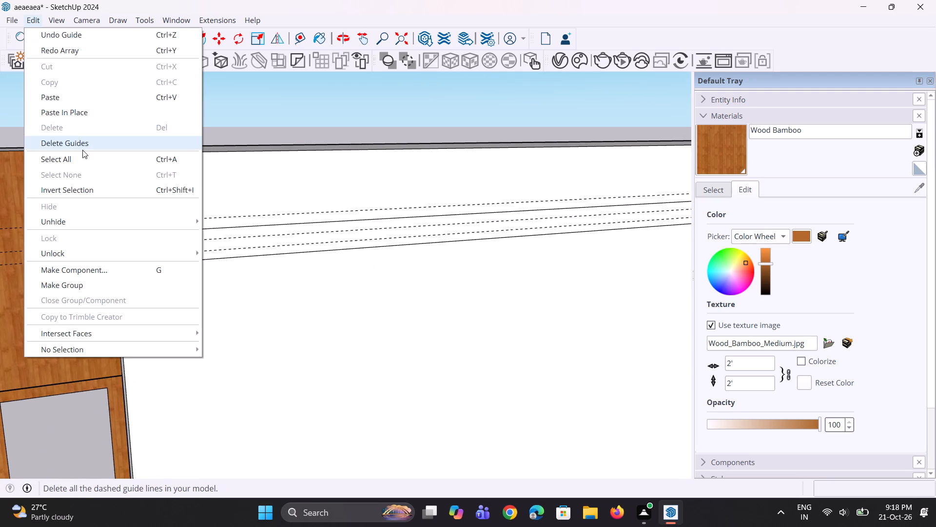
left_click(86, 146)
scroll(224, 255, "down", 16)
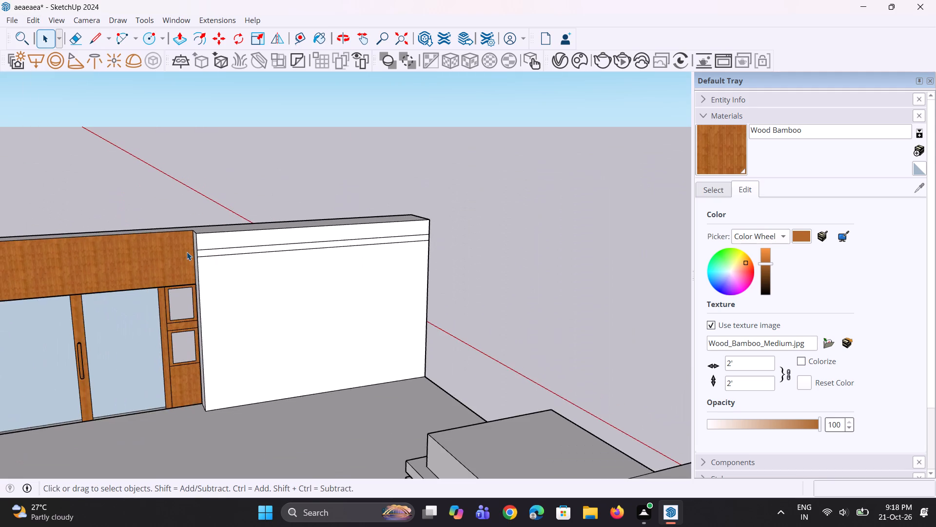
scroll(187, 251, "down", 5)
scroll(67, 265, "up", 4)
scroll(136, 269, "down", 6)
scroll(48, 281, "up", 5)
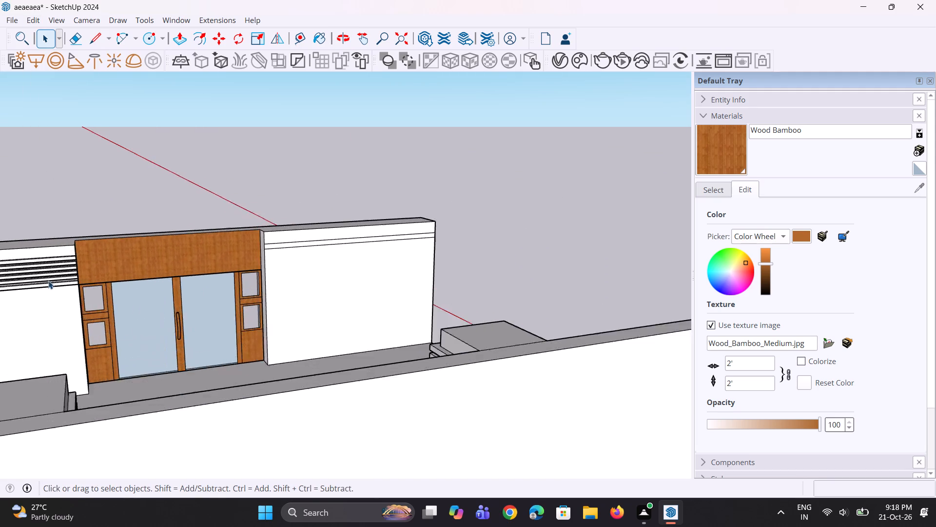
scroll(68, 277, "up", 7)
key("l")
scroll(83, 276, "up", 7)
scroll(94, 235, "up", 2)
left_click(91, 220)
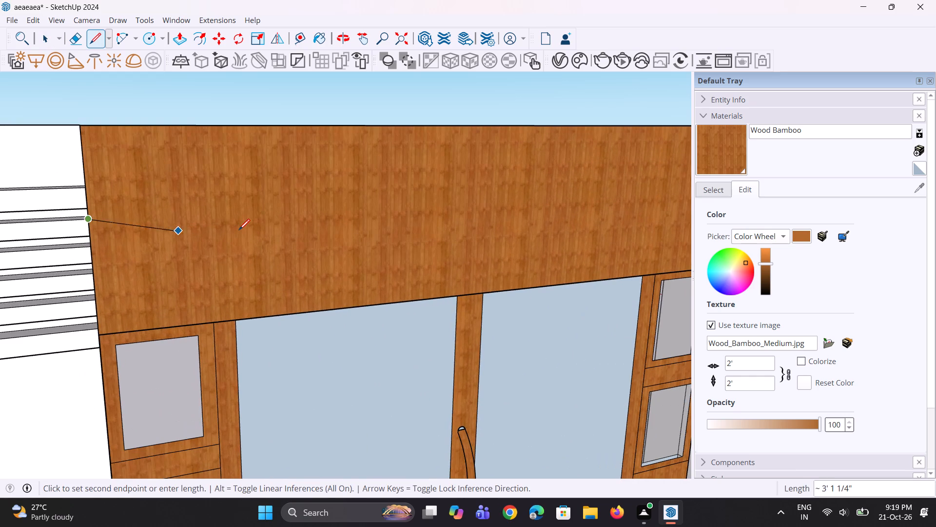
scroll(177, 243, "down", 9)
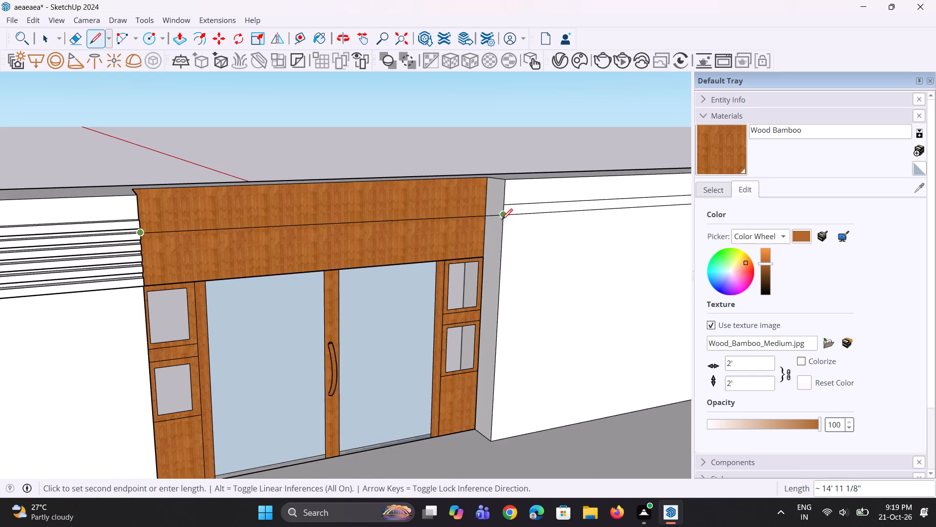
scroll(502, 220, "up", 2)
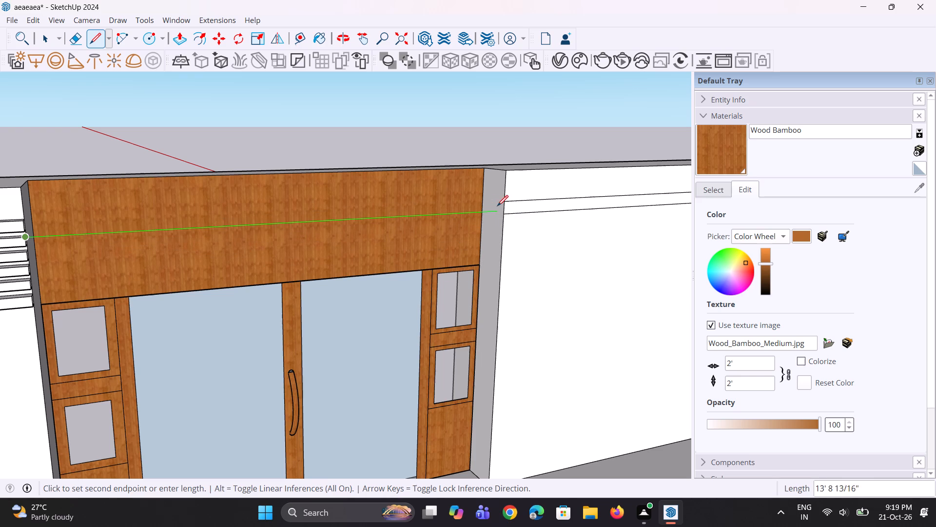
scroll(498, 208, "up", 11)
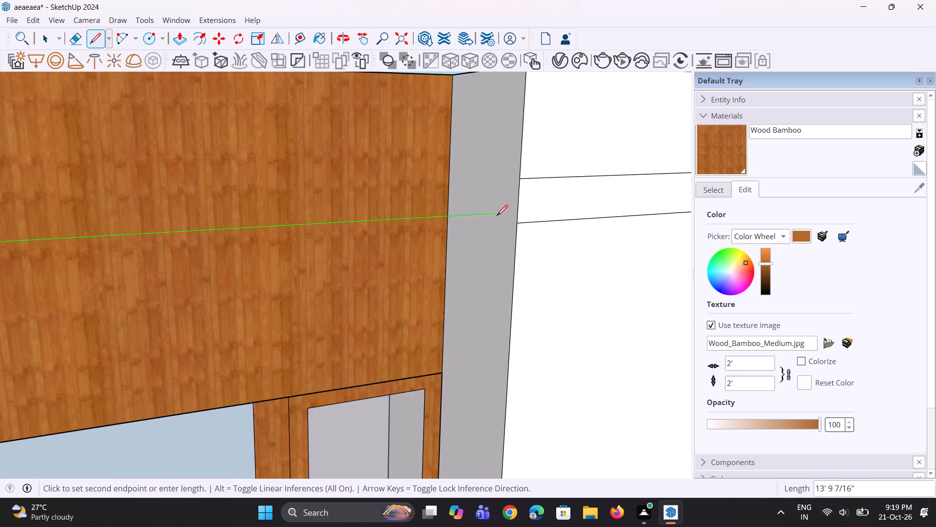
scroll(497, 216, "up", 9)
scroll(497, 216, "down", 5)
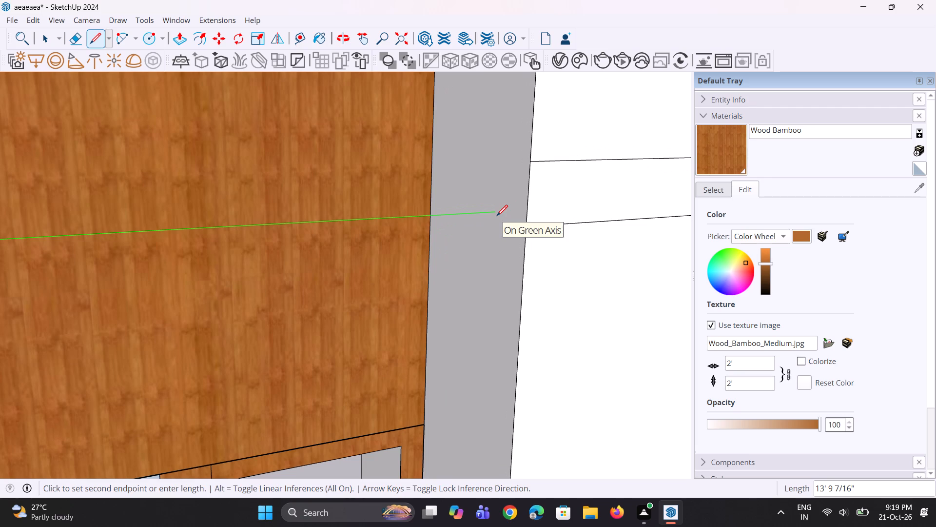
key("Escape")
Copy the strip face on the white wall about 7 5/16" down and multiply the copy four times.
key("space")
left_click(540, 206)
scroll(457, 262, "down", 10)
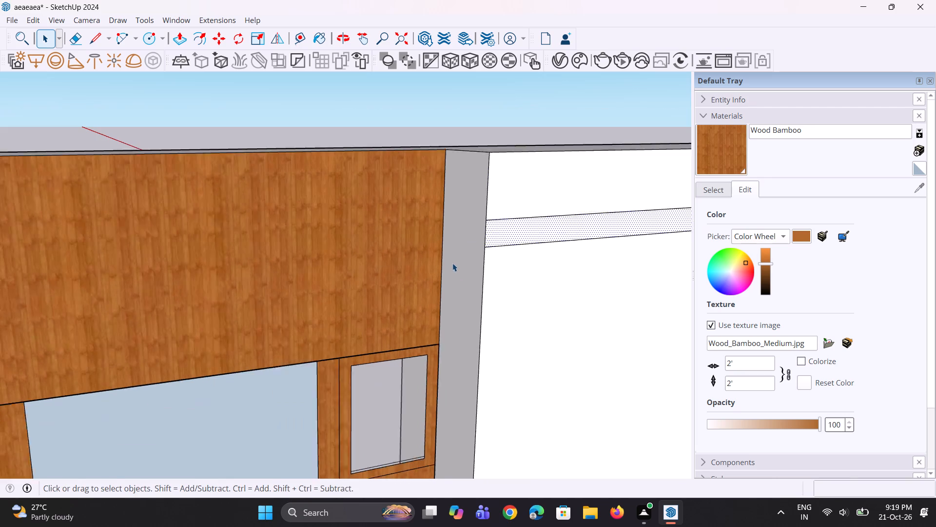
key("m")
scroll(474, 222, "up", 1)
left_click(479, 230)
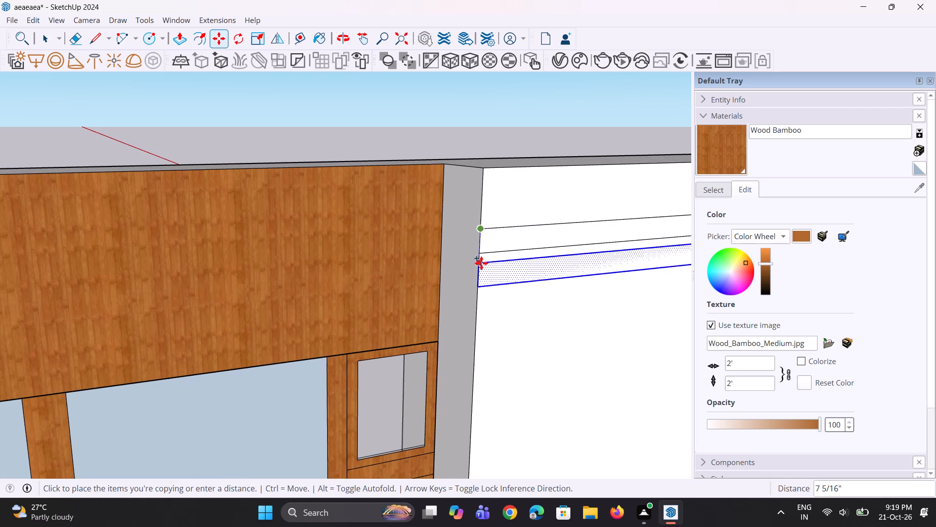
left_click(481, 263)
scroll(477, 263, "down", 4)
key("asterisk")
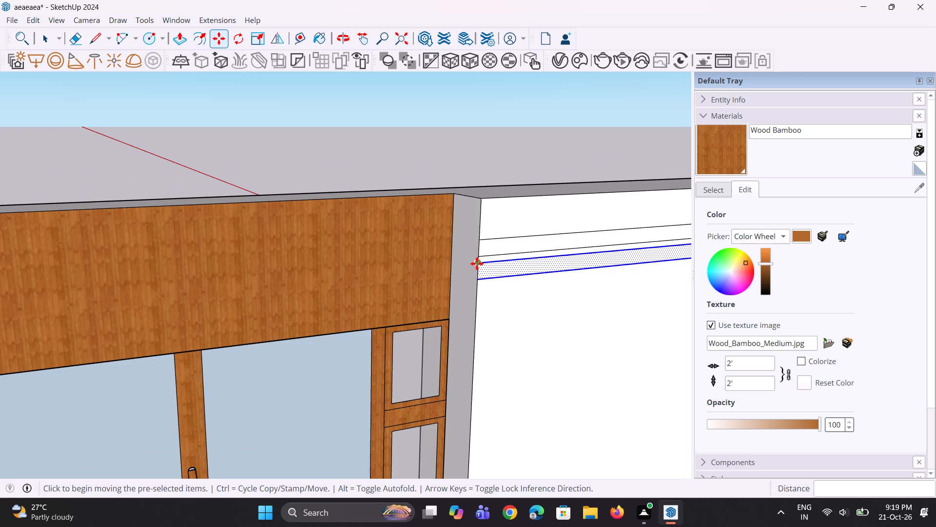
key("4")
key("Return")
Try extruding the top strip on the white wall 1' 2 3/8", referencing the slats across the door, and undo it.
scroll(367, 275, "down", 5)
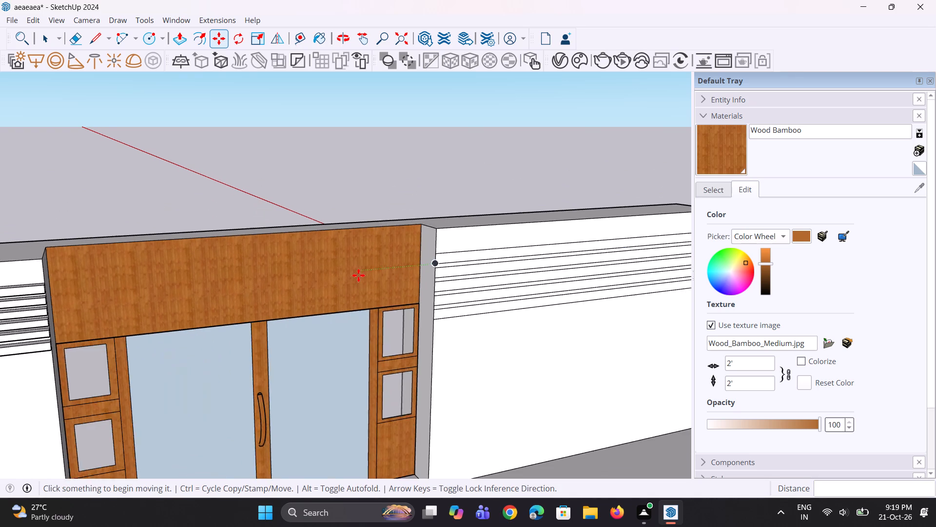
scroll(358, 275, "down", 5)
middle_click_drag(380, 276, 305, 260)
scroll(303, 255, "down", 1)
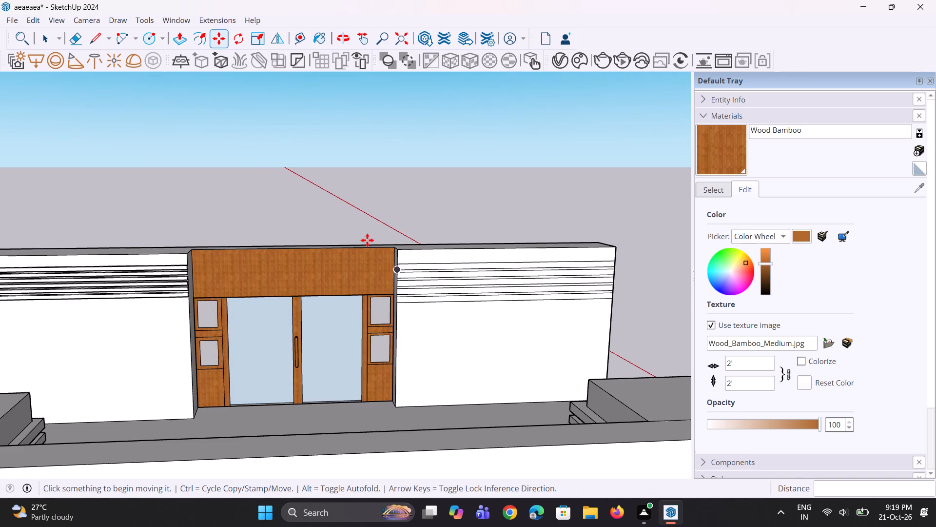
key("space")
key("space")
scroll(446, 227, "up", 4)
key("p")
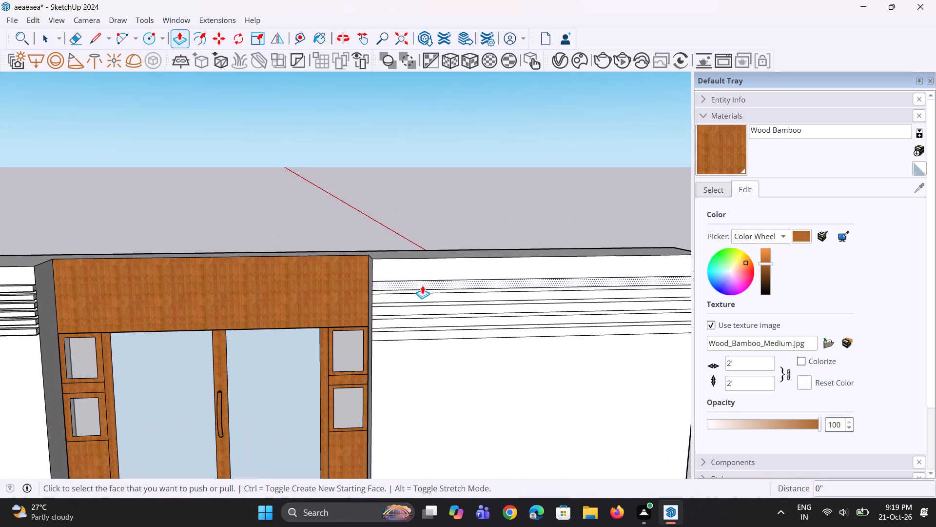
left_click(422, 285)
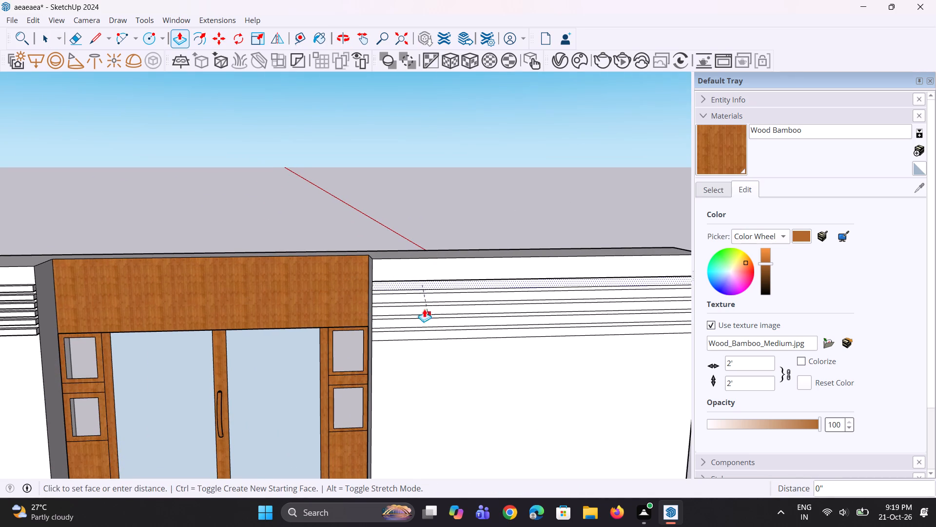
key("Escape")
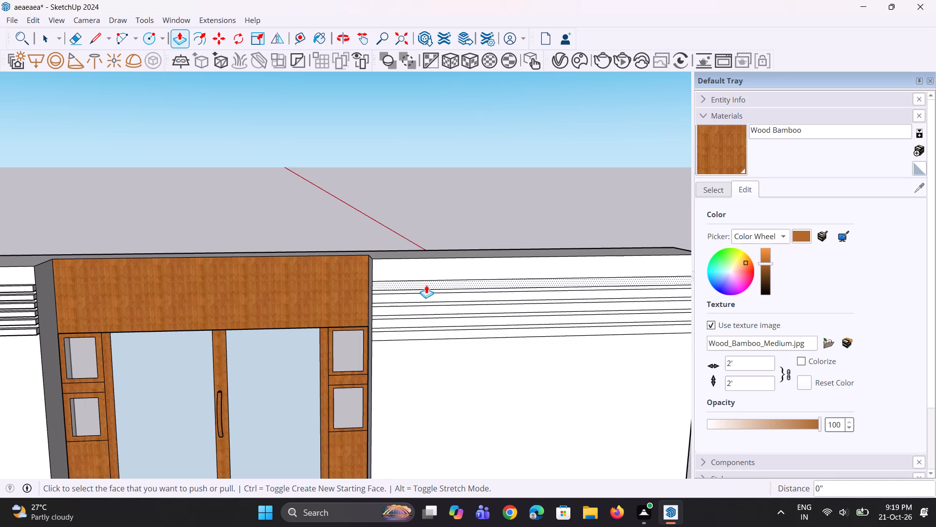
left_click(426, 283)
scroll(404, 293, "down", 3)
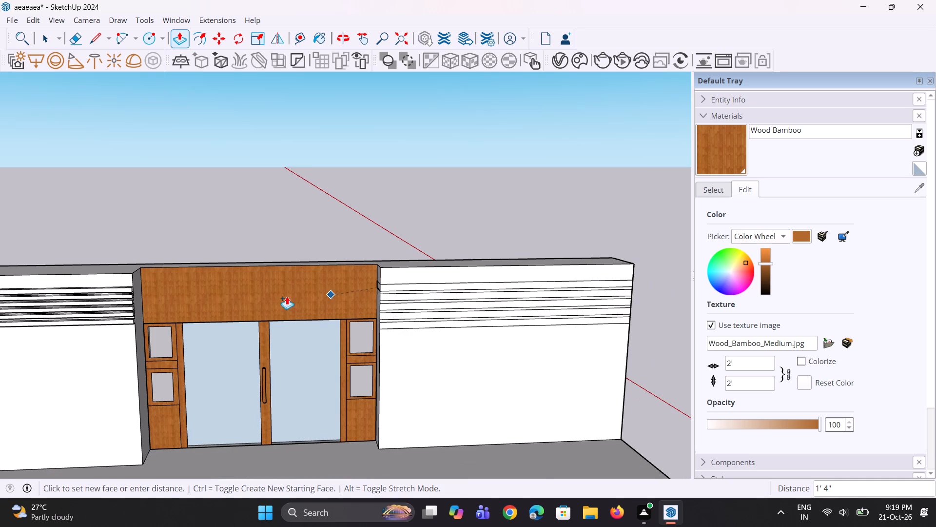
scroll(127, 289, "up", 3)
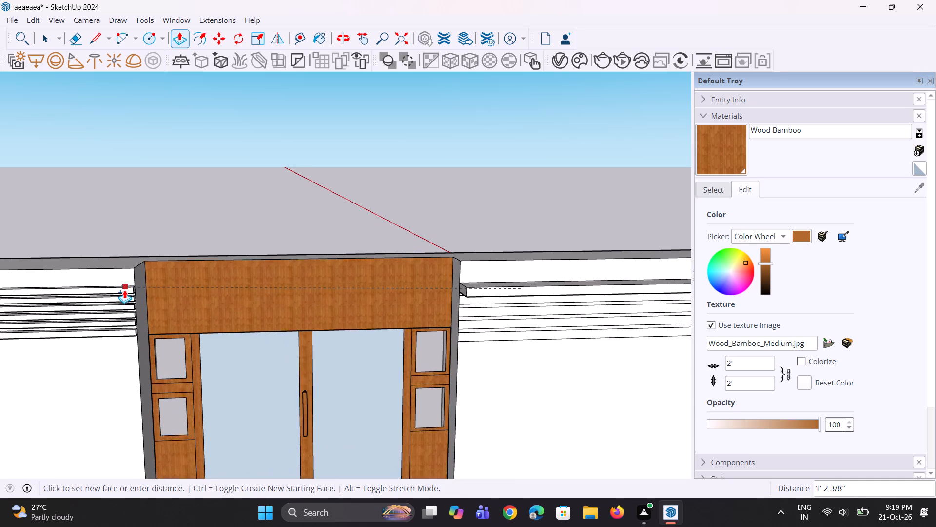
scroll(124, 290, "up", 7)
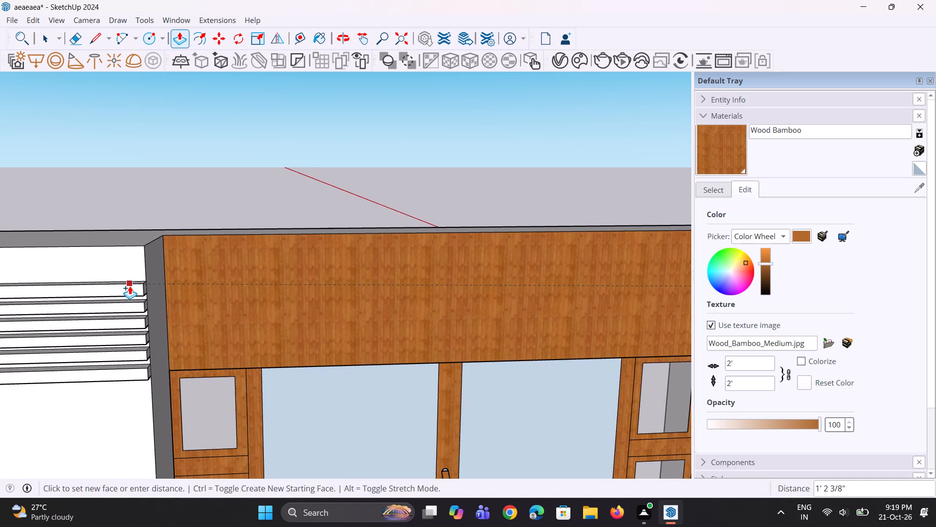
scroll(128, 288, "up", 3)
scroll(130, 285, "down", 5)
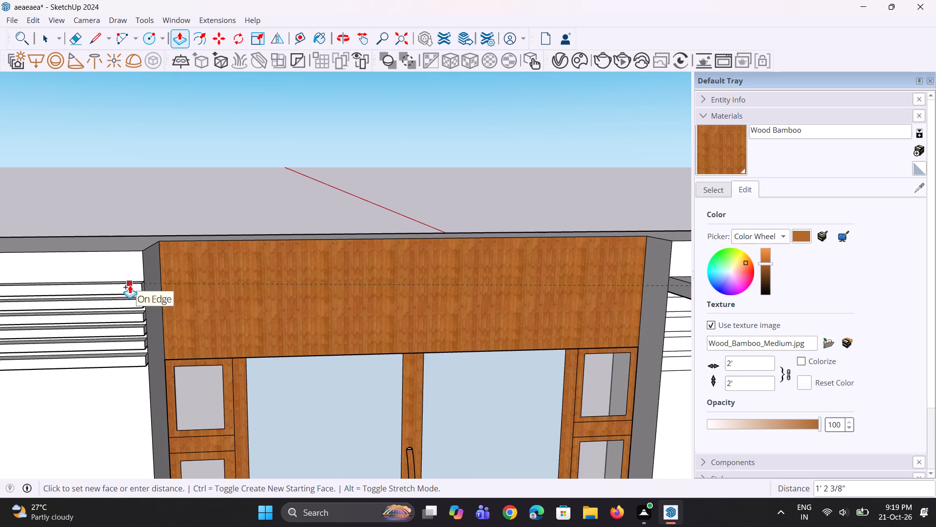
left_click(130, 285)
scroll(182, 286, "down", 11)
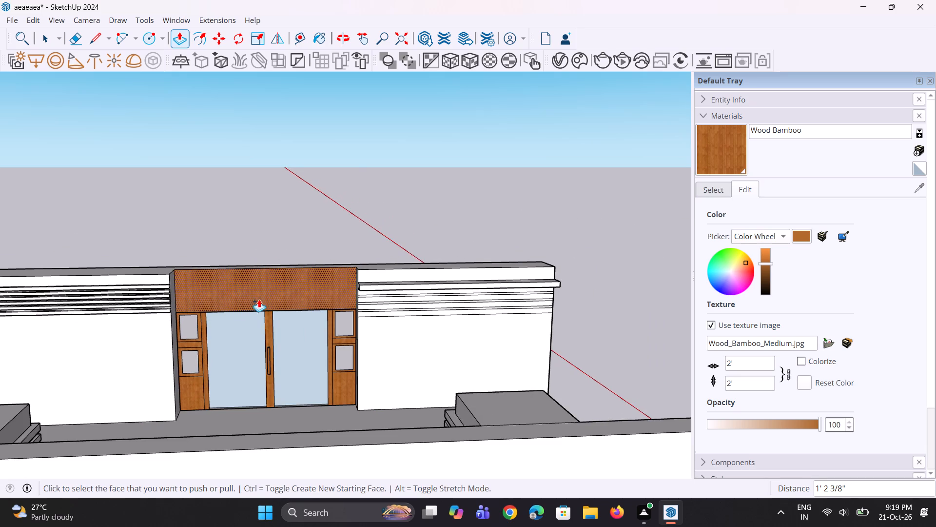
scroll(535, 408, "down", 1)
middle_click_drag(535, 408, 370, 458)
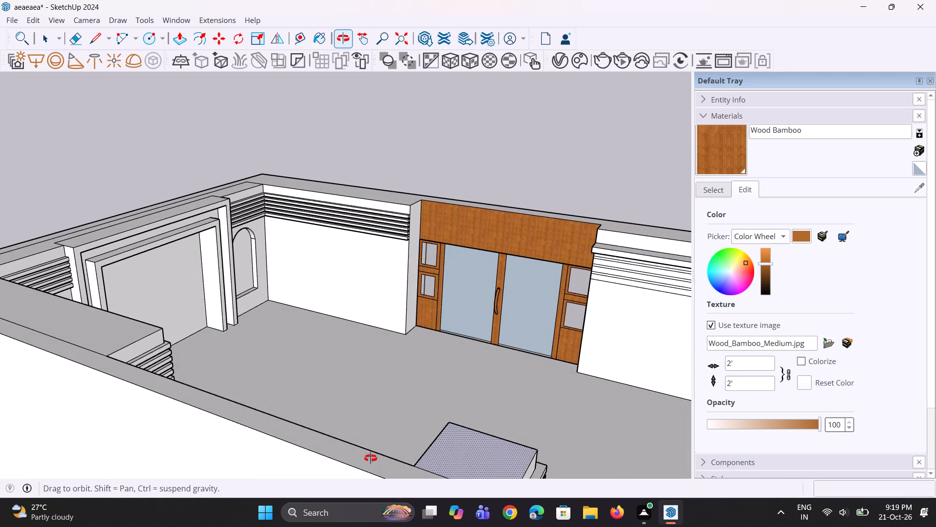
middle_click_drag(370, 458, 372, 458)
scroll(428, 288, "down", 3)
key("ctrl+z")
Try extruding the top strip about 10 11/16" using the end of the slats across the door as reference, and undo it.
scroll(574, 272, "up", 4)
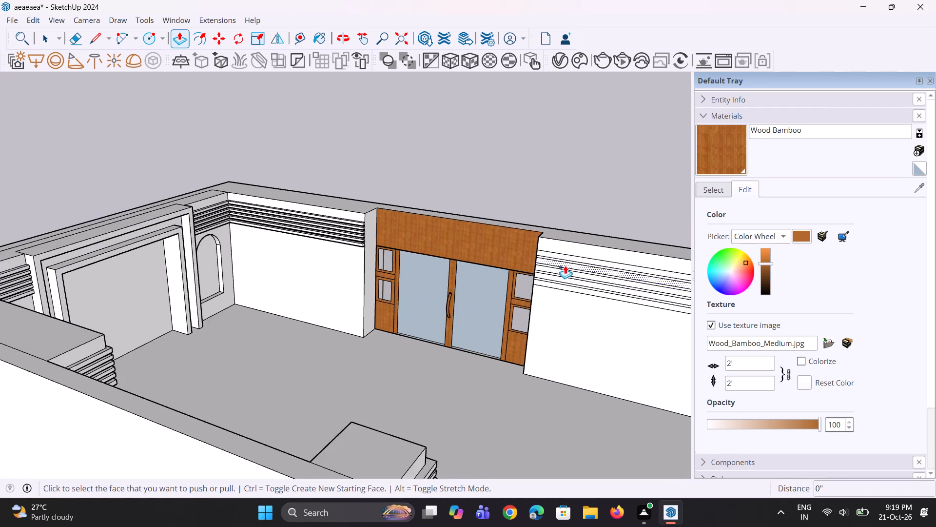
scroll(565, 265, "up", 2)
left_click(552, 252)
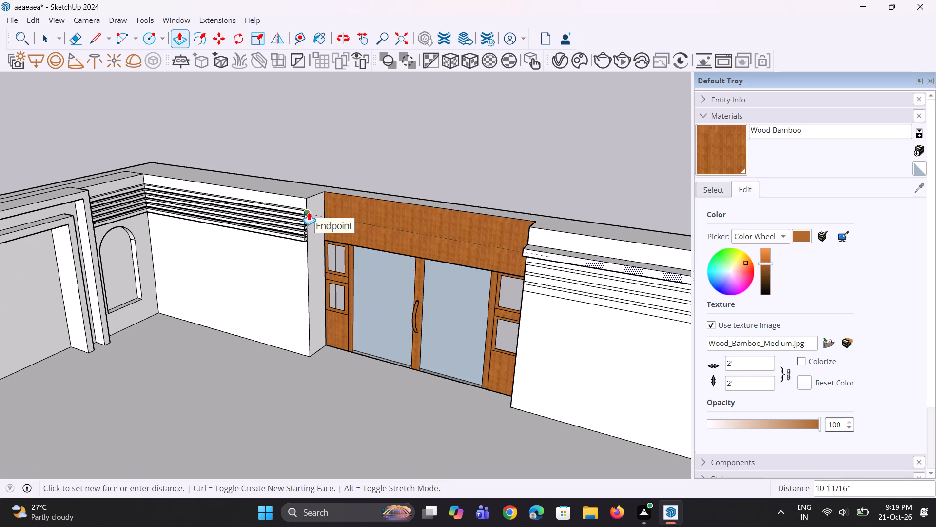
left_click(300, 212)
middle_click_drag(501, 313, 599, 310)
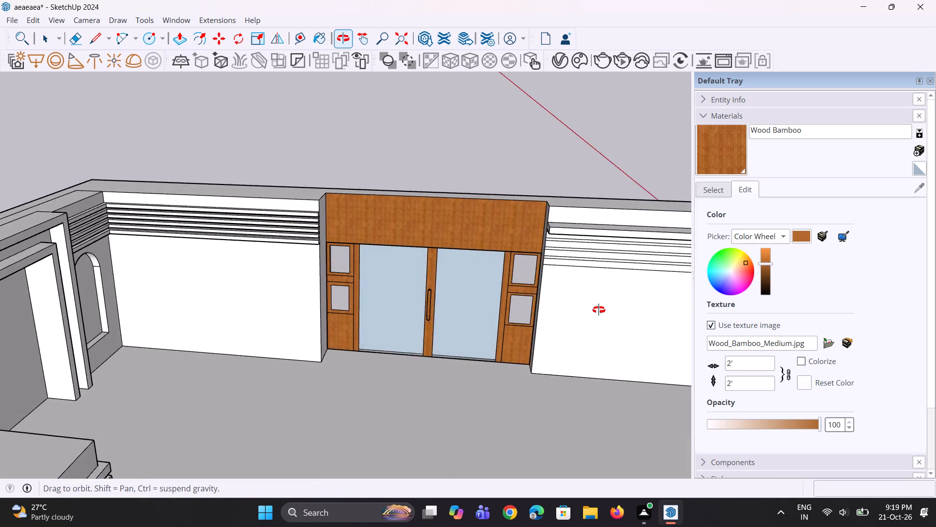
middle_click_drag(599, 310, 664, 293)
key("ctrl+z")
Extrude the top strip on the white wall 5 9/16" outward and repeat the same extrusion on the four strips below it.
scroll(560, 212, "up", 2)
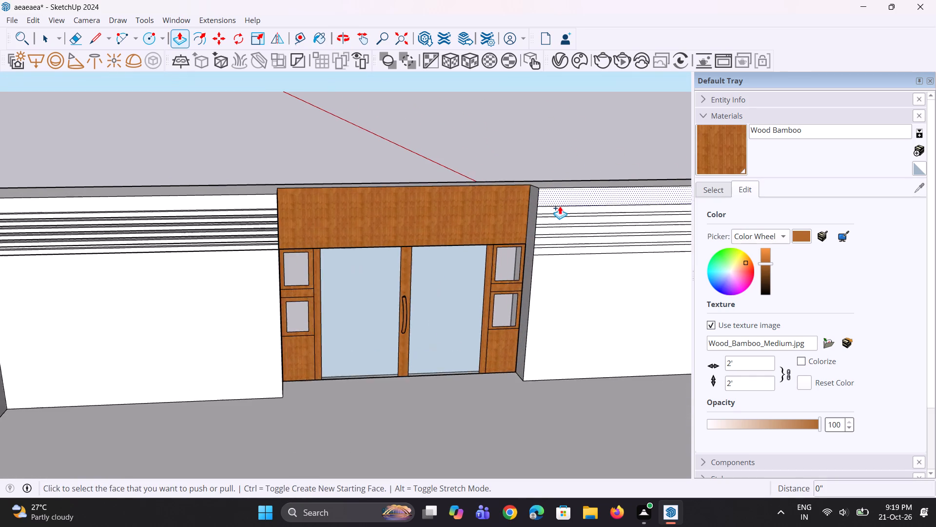
scroll(560, 206, "up", 2)
left_click(555, 210)
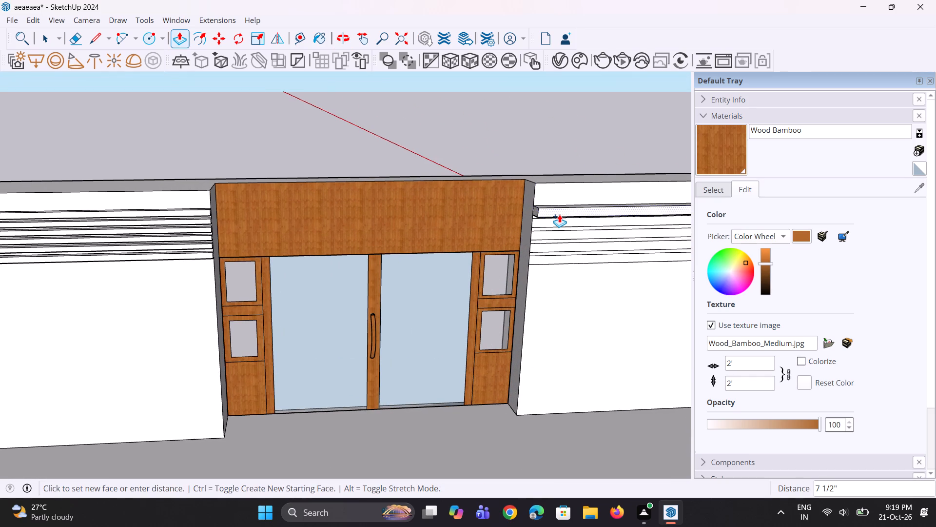
left_click(559, 212)
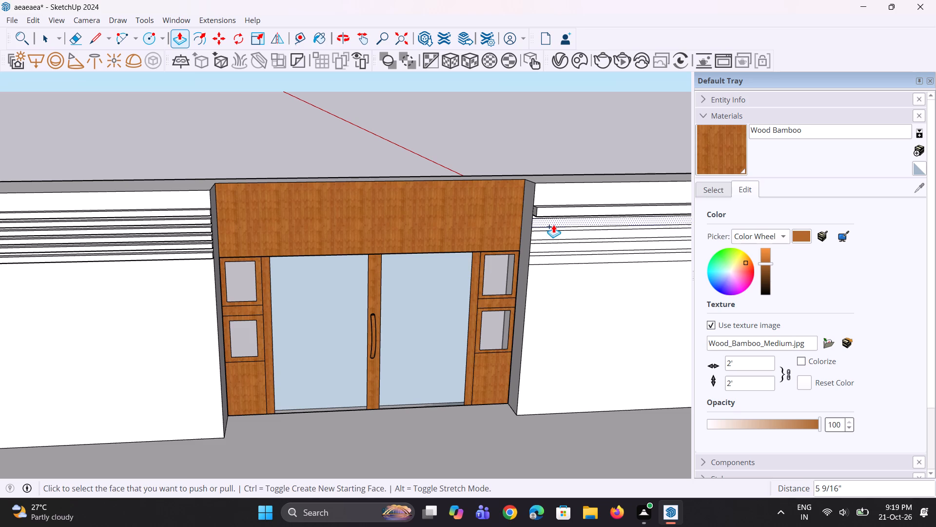
double_click(554, 223)
double_click(553, 235)
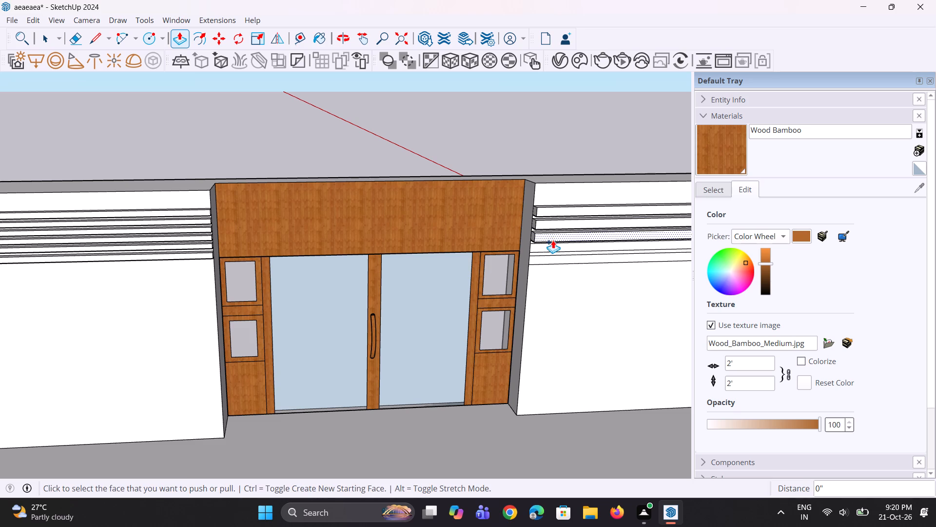
double_click(550, 249)
double_click(547, 258)
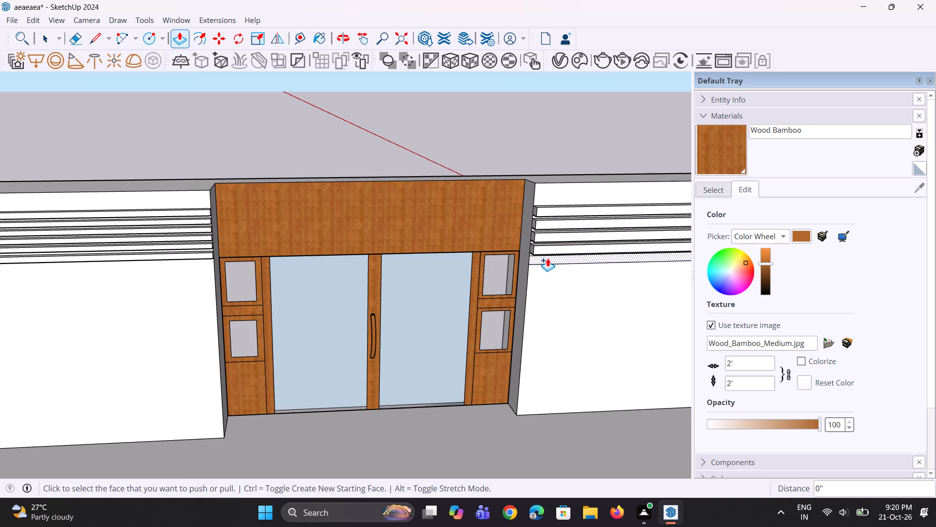
Examine the slats on both sides of the door, closely checking the slat ends where the original set meets the wood cladding.
scroll(409, 306, "down", 5)
middle_click_drag(487, 297, 452, 310)
scroll(452, 310, "down", 9)
key("Escape")
key("Escape")
scroll(332, 265, "up", 5)
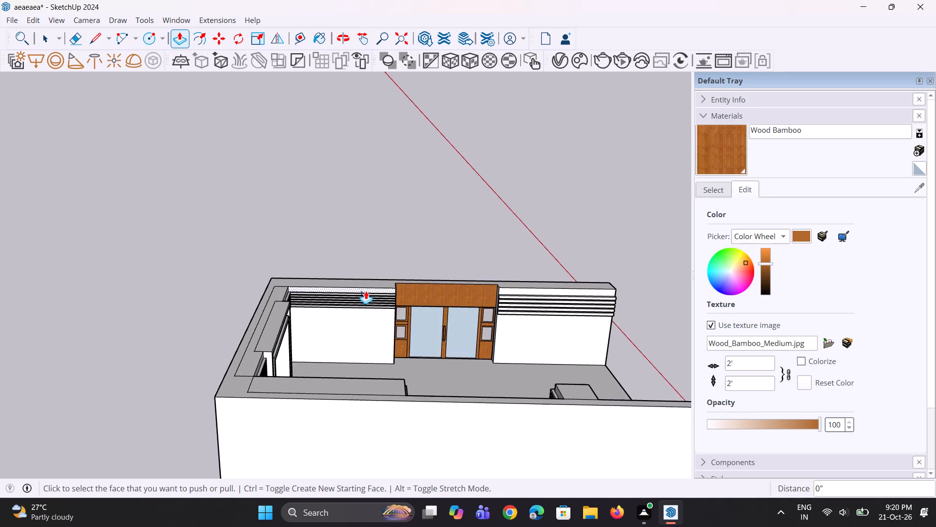
scroll(366, 291, "up", 10)
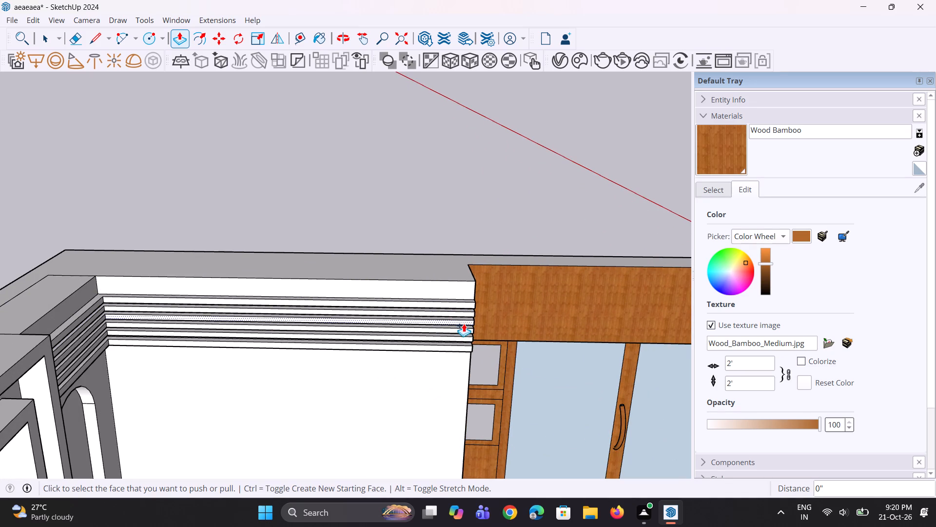
middle_click_drag(468, 326, 465, 266)
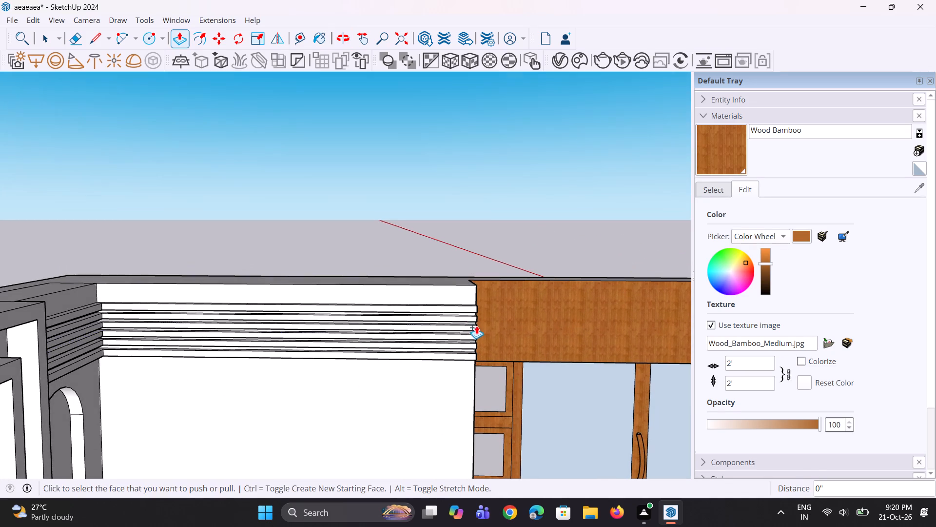
scroll(477, 301, "up", 8)
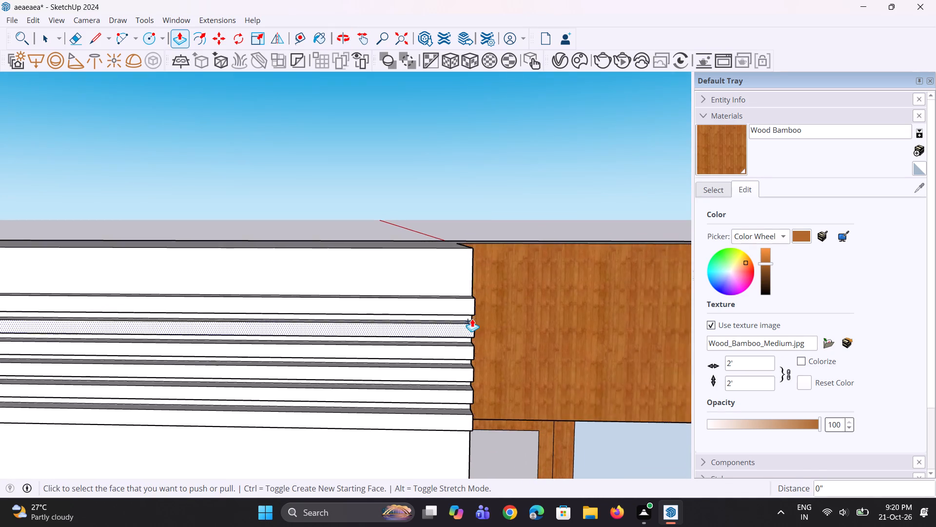
Undo the extrusions of the five strips on the white wall beside the door and the copies below the top strip.
scroll(472, 319, "up", 2)
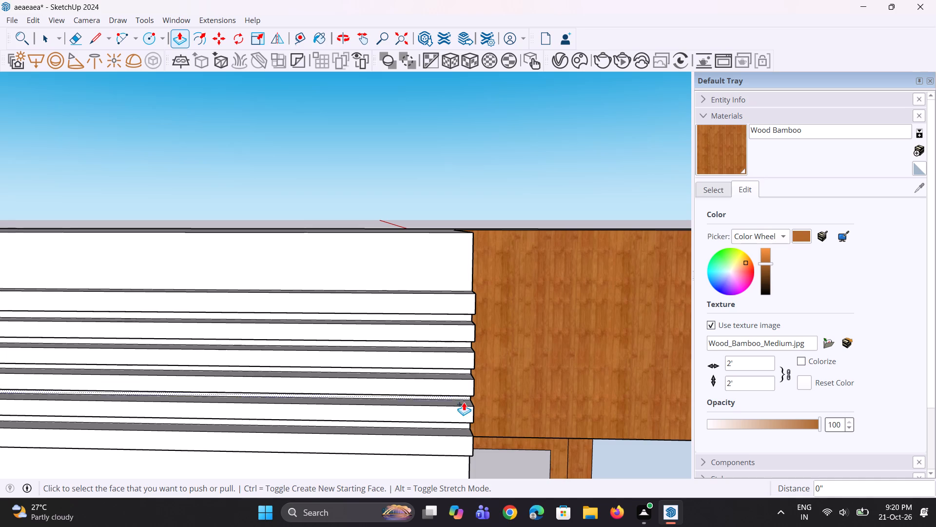
scroll(229, 325, "down", 17)
scroll(587, 350, "up", 3)
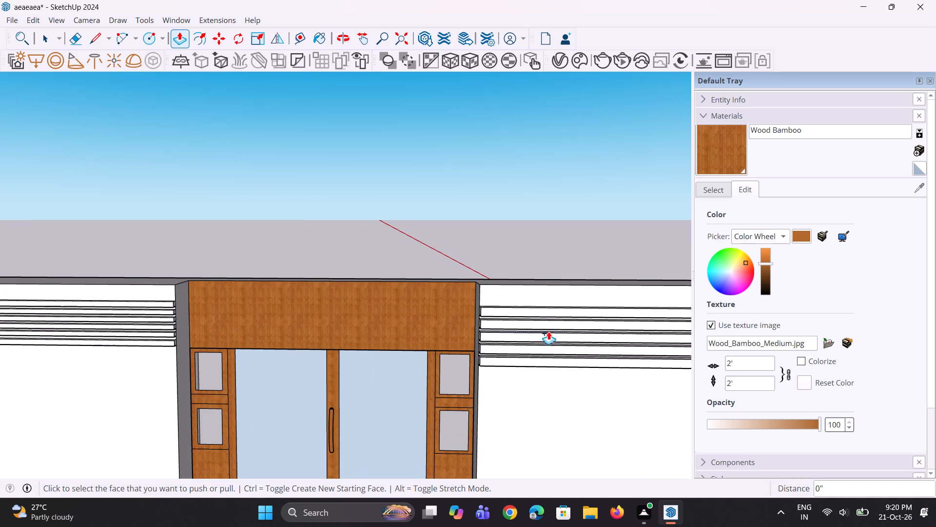
scroll(489, 356, "up", 1)
key("ctrl+z")
key("ctrl+z")
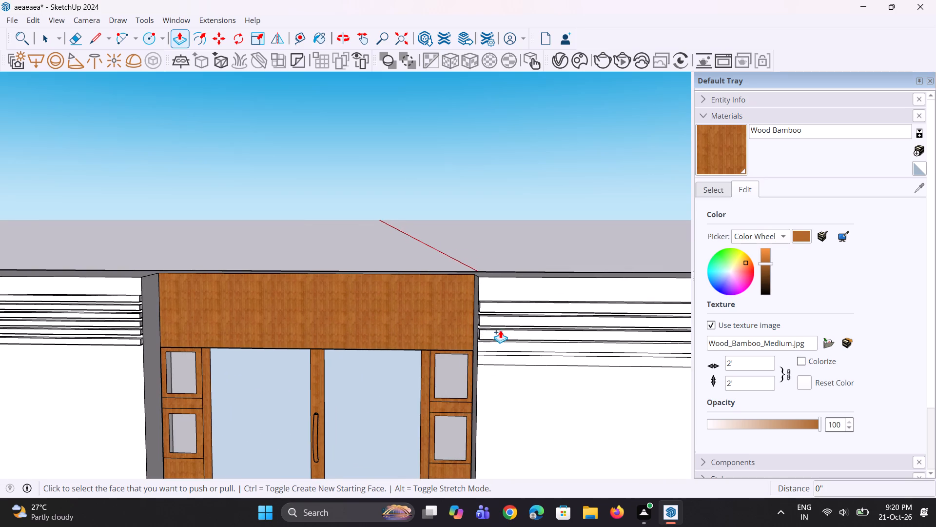
key("ctrl+z")
key("ctrl+z")
key("ctrl+z")
middle_click_drag(515, 315, 516, 315)
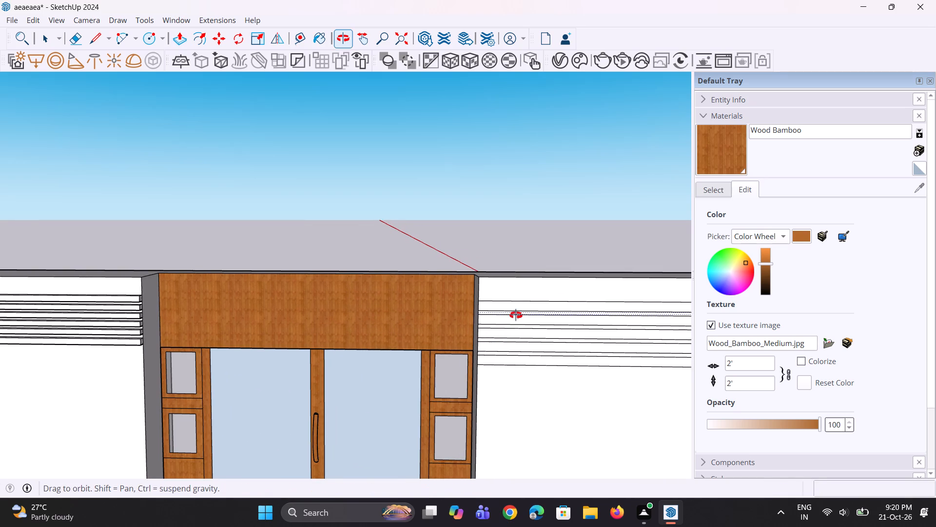
middle_click_drag(516, 315, 521, 308)
key("ctrl+z")
Narrow the remaining strip on the white wall by moving its lower edge up about 1 7/16".
key("space")
key("space")
scroll(492, 310, "up", 3)
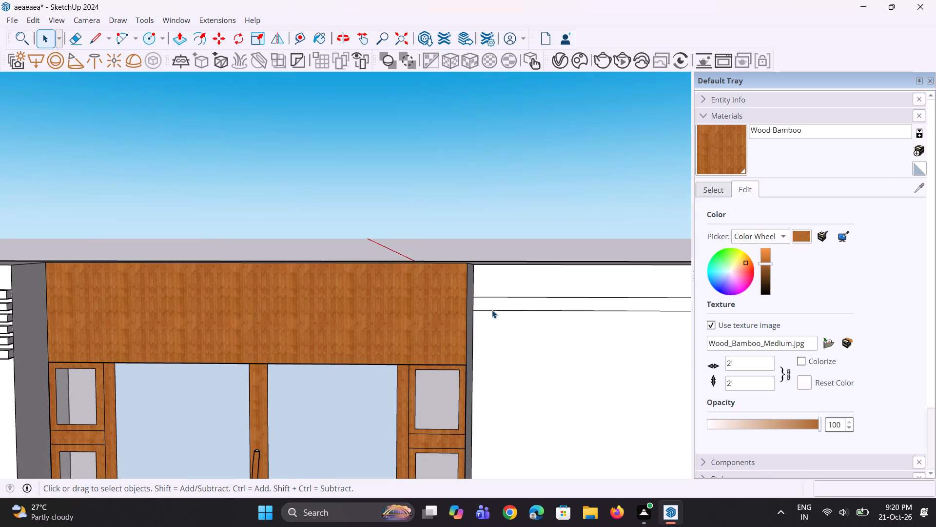
left_click(489, 310)
scroll(481, 311, "up", 2)
key("m")
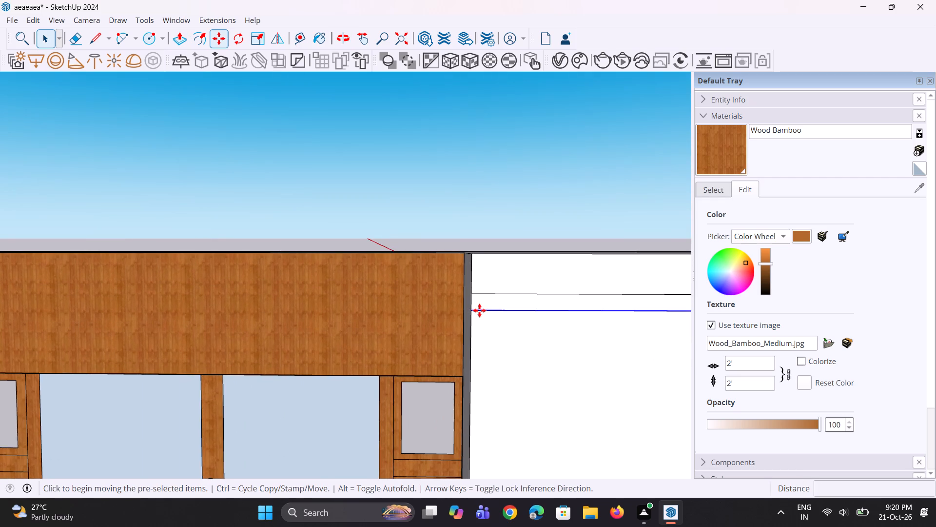
scroll(479, 310, "up", 10)
left_click(468, 313)
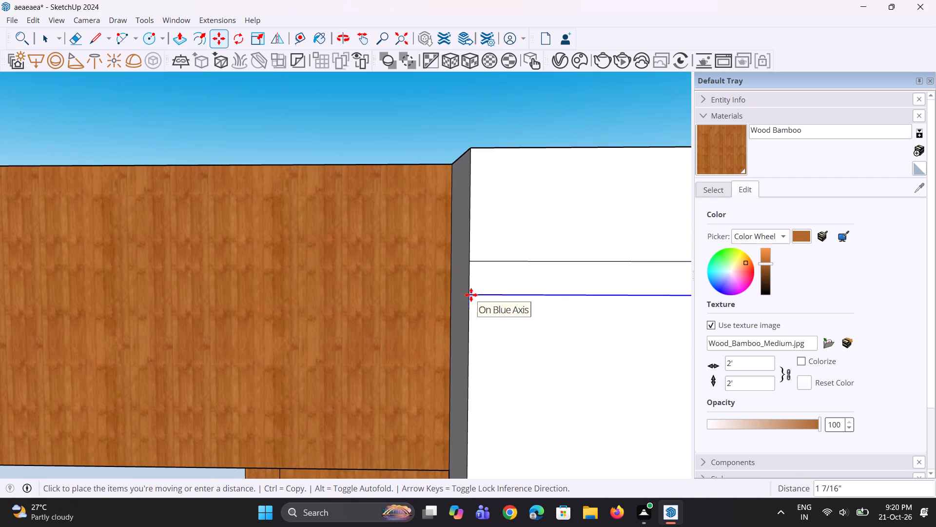
left_click(471, 295)
key("space")
key("space")
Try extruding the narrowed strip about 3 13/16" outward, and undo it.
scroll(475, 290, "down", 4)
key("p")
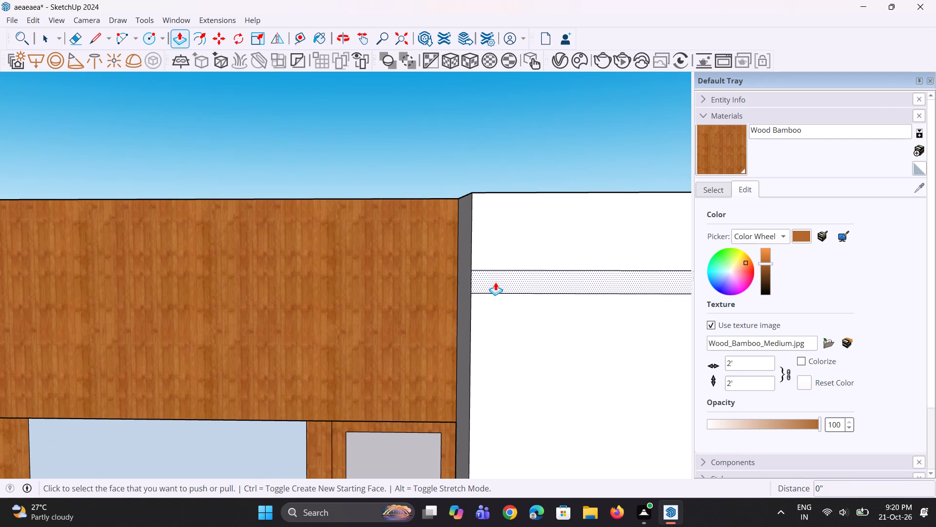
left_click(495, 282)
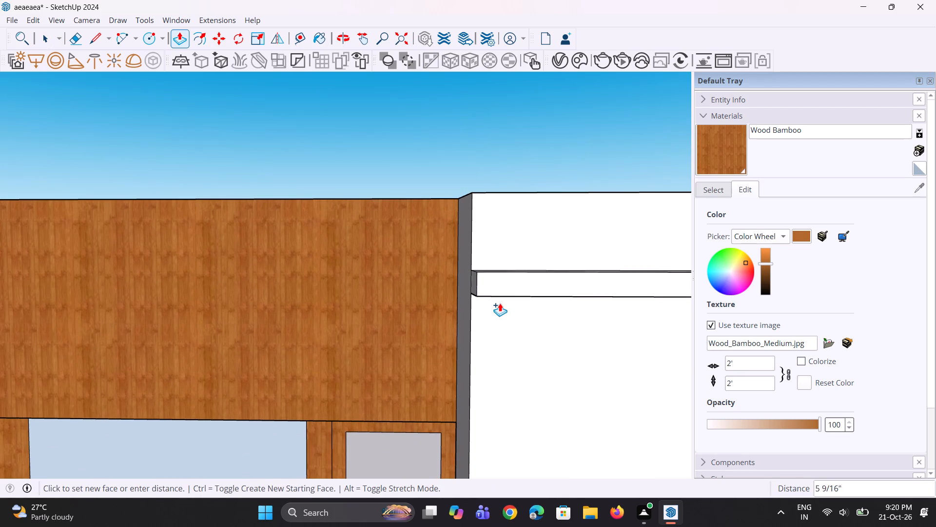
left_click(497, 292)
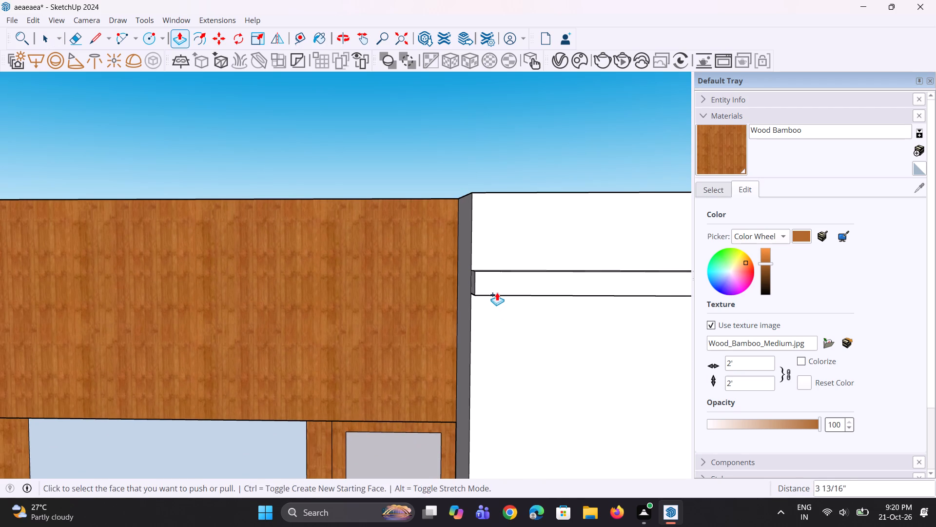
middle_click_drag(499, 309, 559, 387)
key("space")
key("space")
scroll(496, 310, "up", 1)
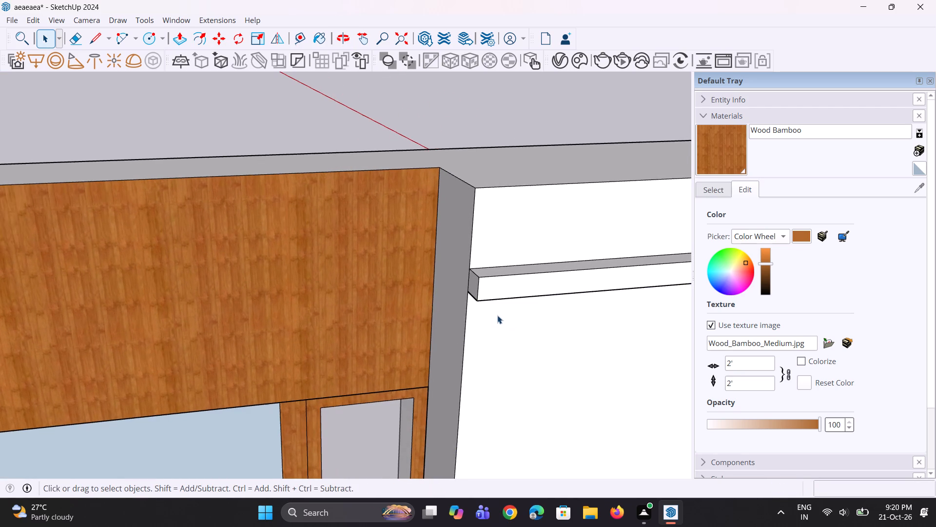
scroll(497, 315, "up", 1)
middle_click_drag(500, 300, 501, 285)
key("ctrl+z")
Copy the narrowed strip about 5 11/16" straight down the white wall and multiply it into five evenly spaced copies.
left_click(499, 281)
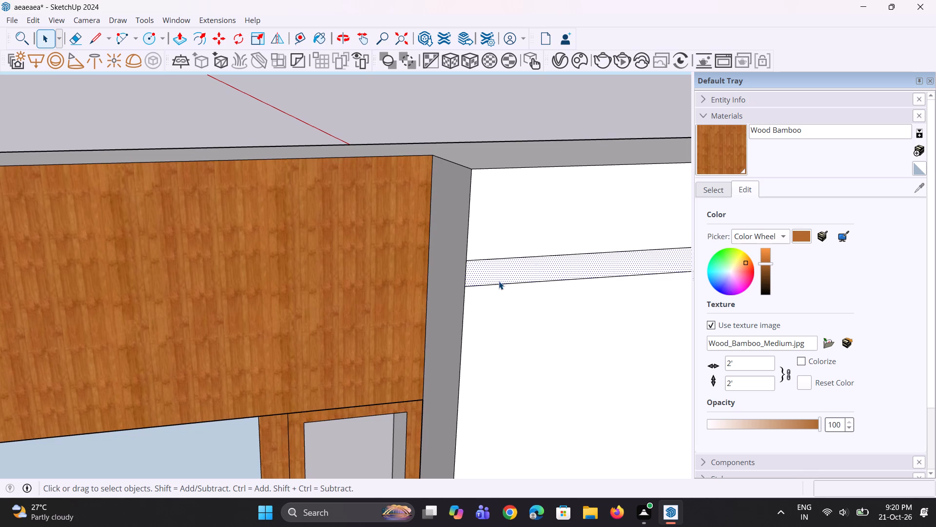
key("m")
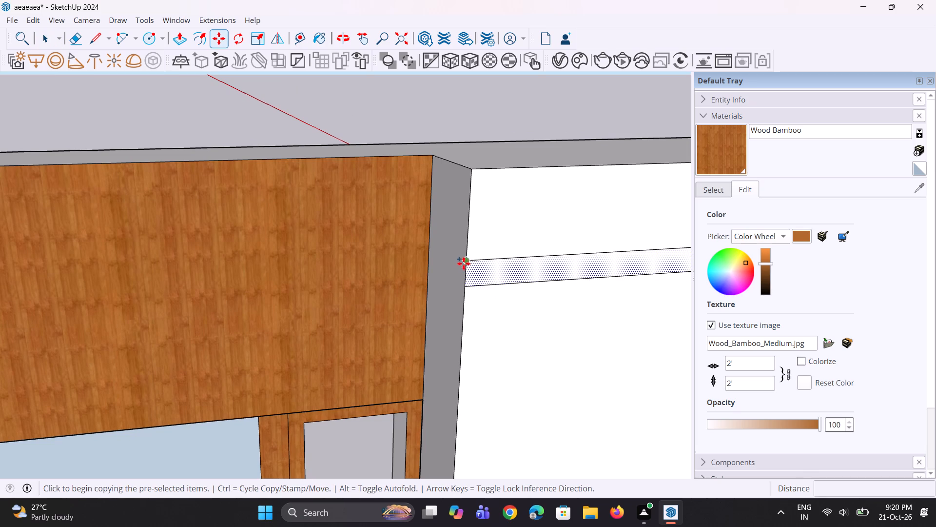
left_click(467, 263)
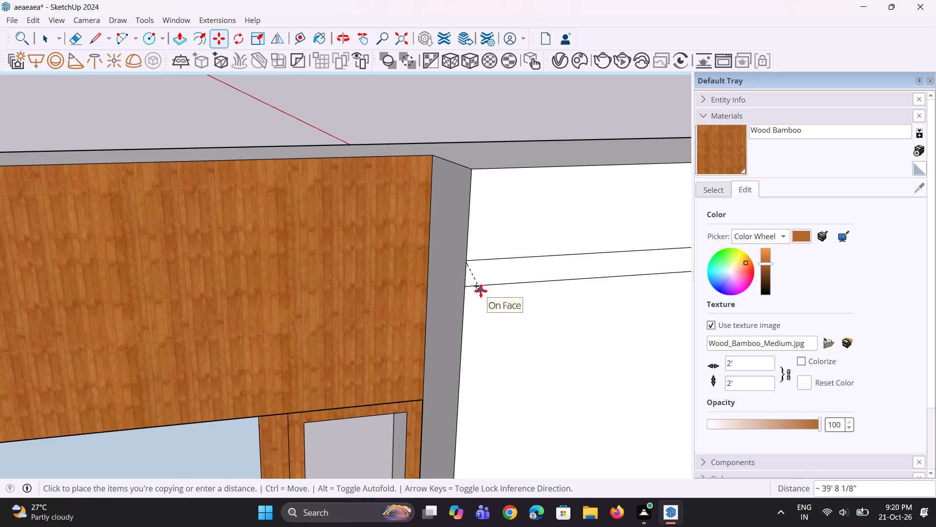
key("space")
key("space")
key("m")
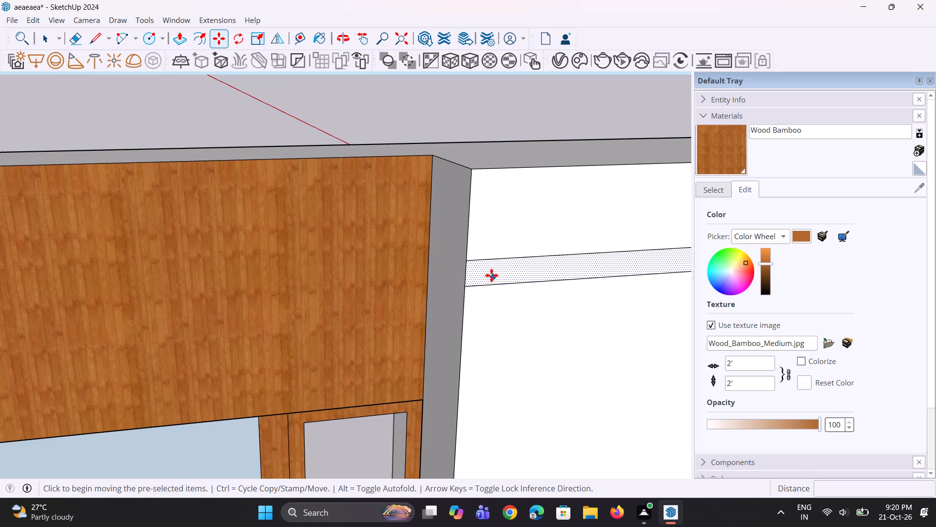
left_click(470, 265)
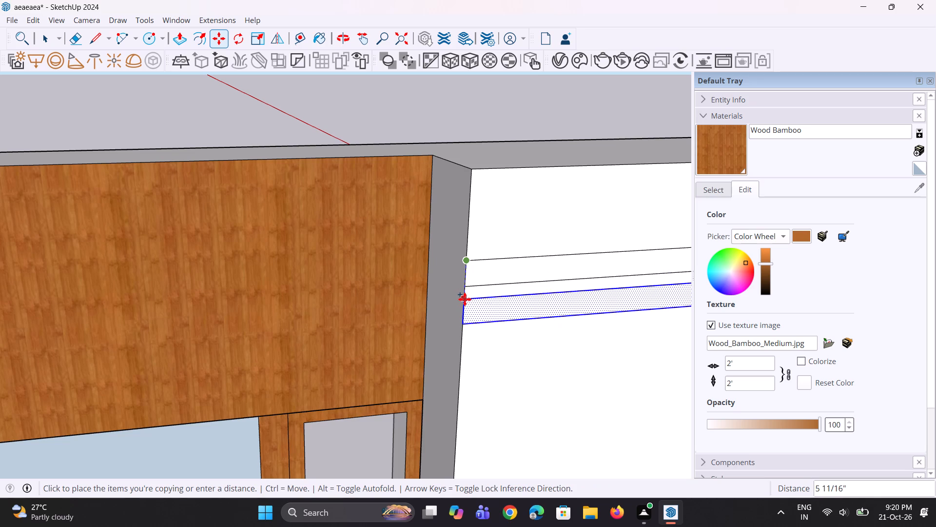
left_click(465, 299)
key("asterisk")
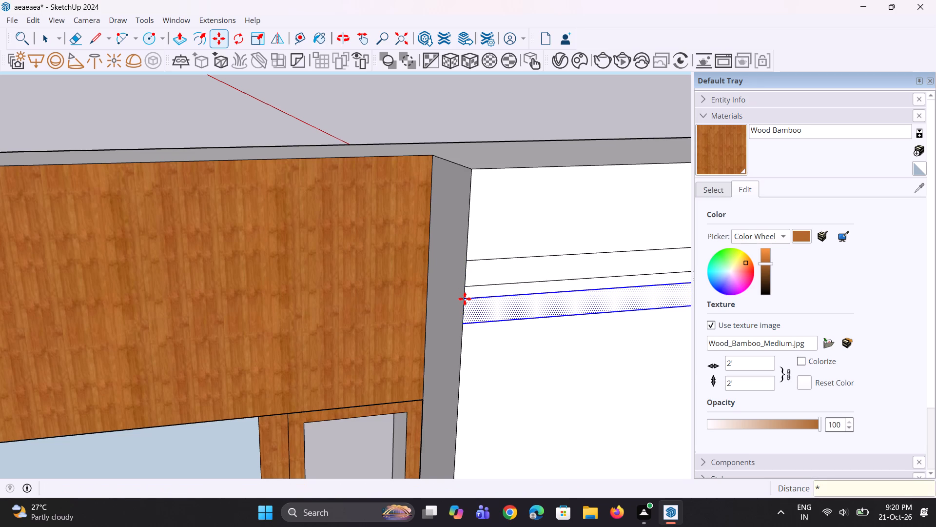
key("5")
key("Return")
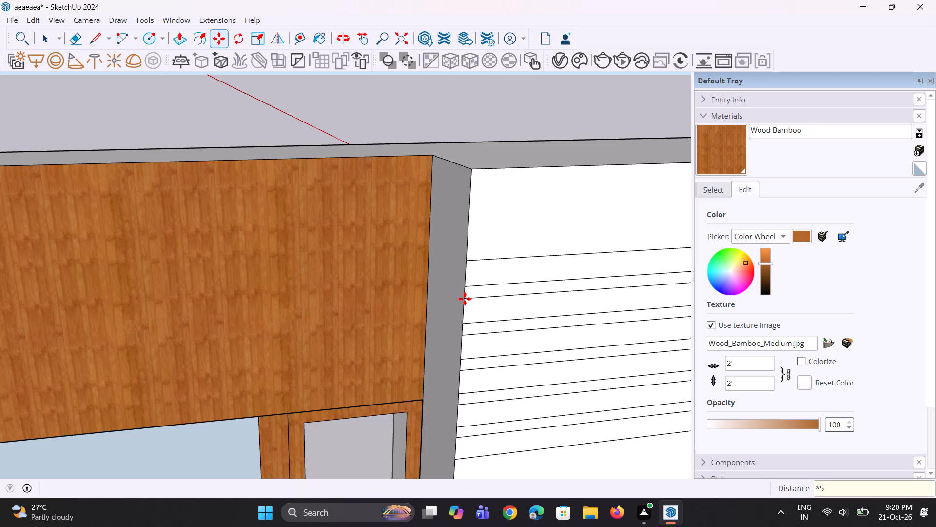
Extrude the top strip about 2 7/8" outward from the white wall and repeat the same extrusion on the five strips below.
scroll(464, 302, "down", 11)
middle_click_drag(493, 304, 483, 304)
scroll(478, 305, "down", 1)
scroll(419, 282, "up", 6)
key("p")
scroll(427, 307, "up", 2)
left_click(427, 307)
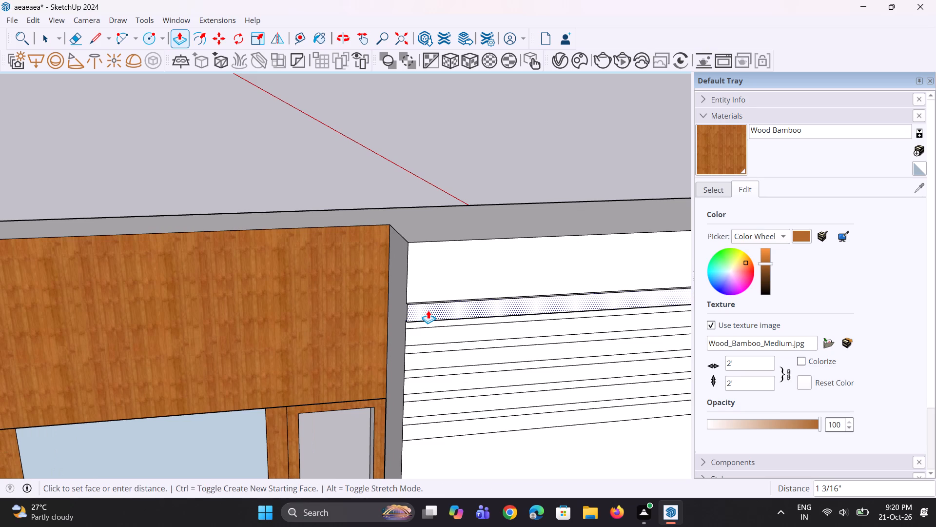
left_click(431, 313)
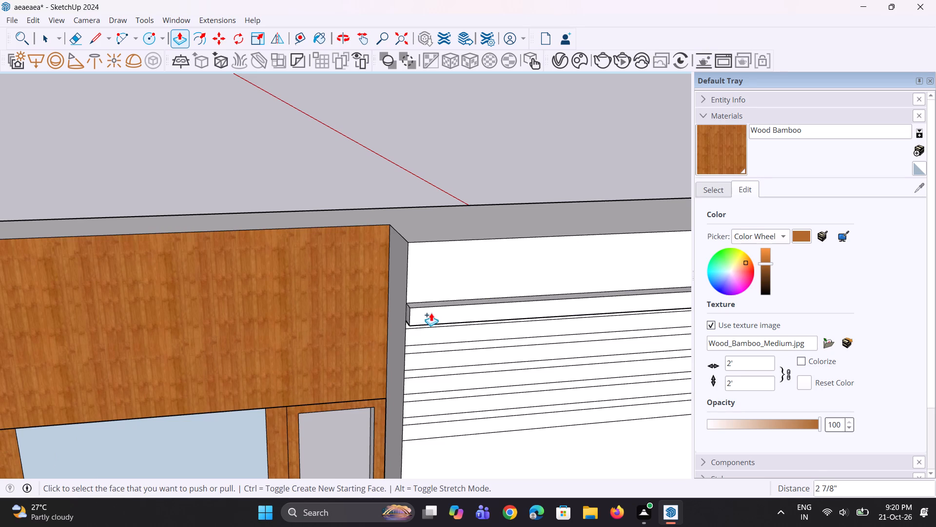
double_click(429, 332)
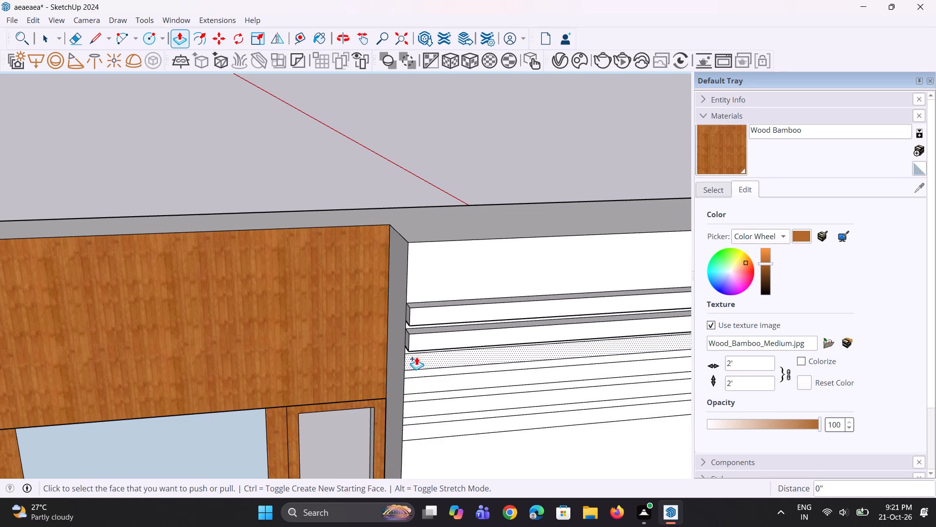
double_click(416, 357)
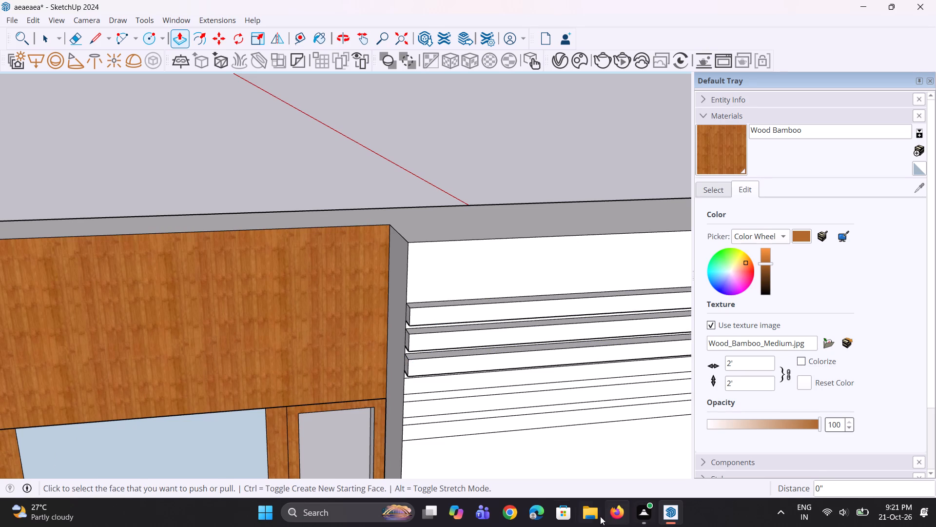
scroll(416, 400, "up", 3)
double_click(426, 383)
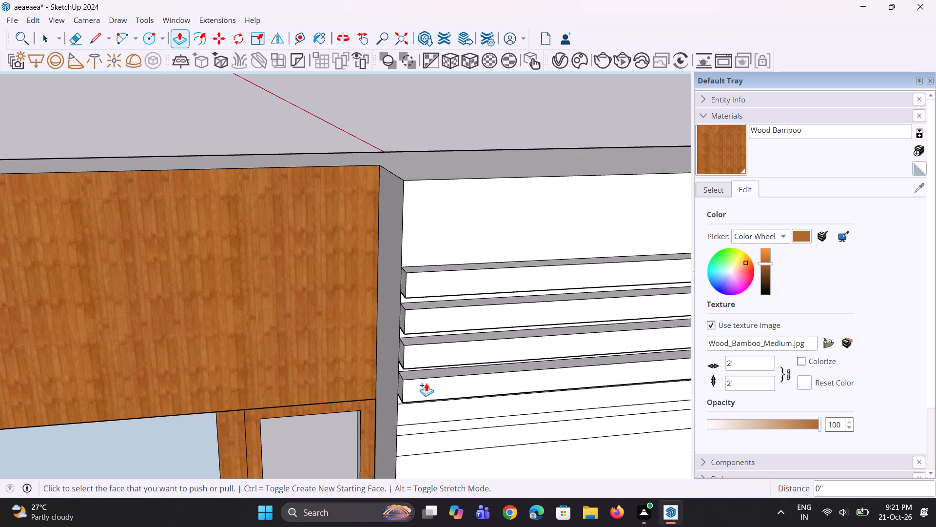
double_click(426, 411)
double_click(419, 445)
Examine the slats on both sides of the door in the context of the whole room.
scroll(380, 404, "down", 2)
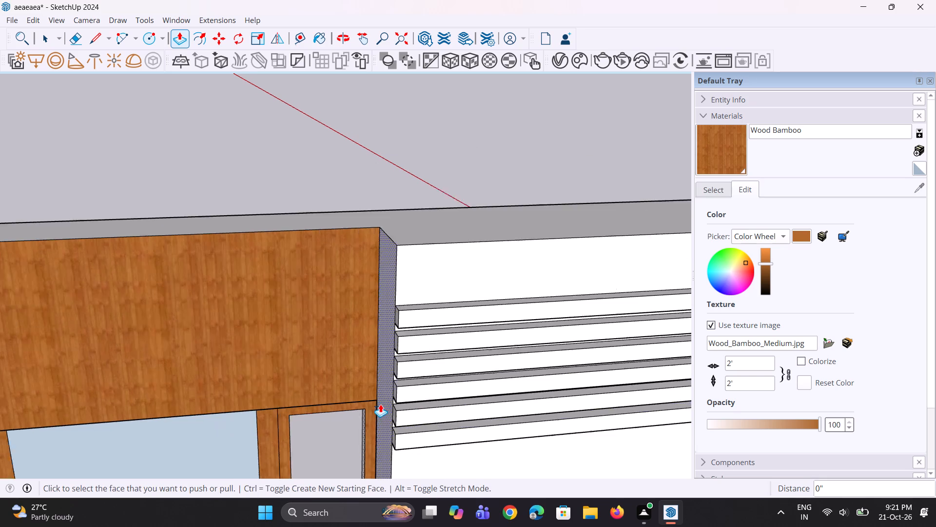
scroll(380, 404, "down", 14)
middle_click_drag(459, 413, 409, 389)
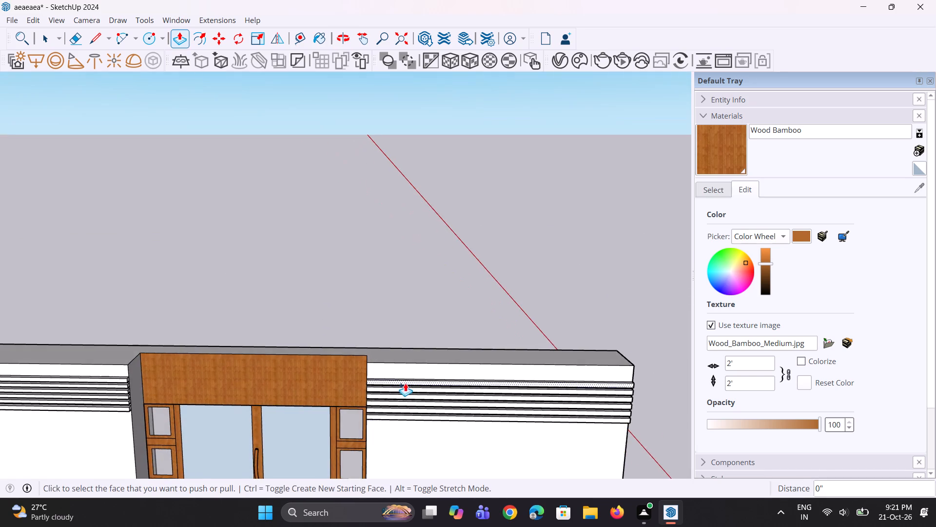
scroll(405, 383, "down", 9)
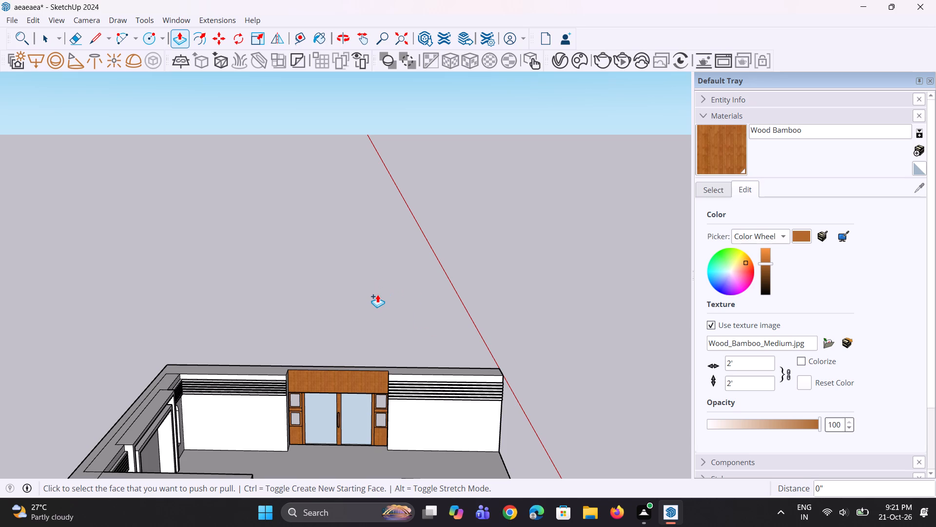
scroll(254, 269, "down", 9)
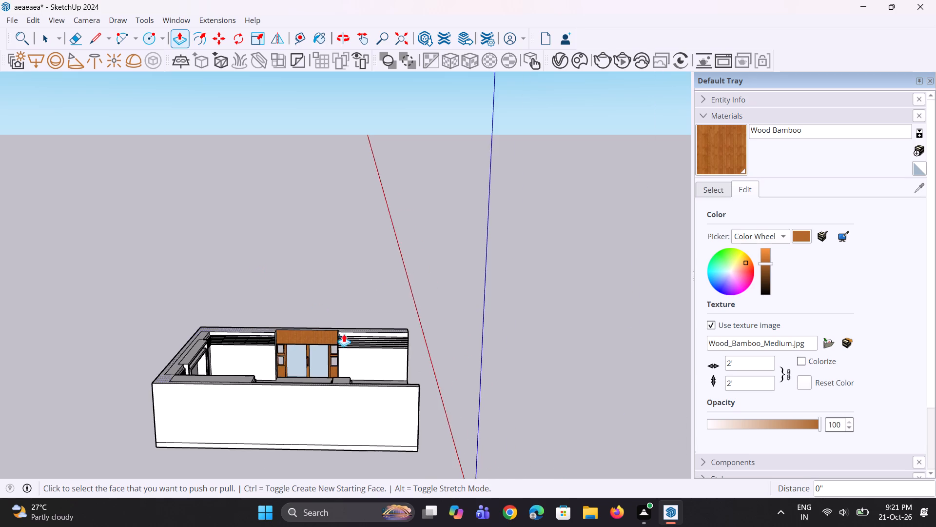
scroll(344, 336, "up", 8)
middle_click_drag(344, 366, 321, 393)
scroll(323, 362, "up", 1)
scroll(322, 291, "down", 4)
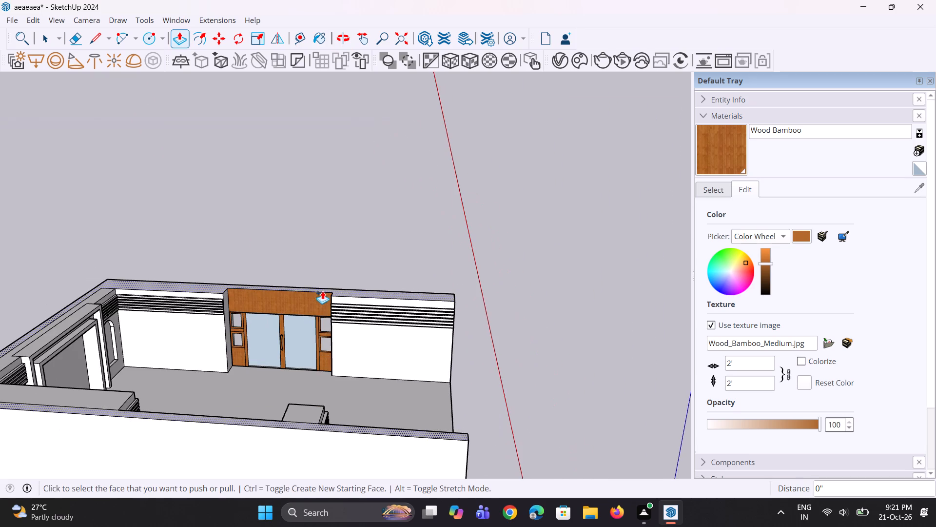
scroll(361, 290, "up", 2)
key("Escape")
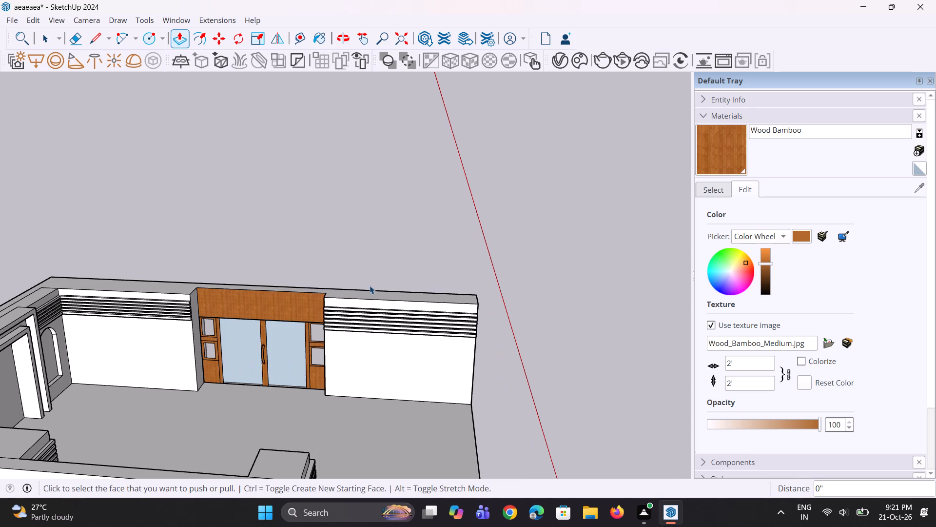
key("space")
key("space")
key("space")
scroll(400, 215, "down", 3)
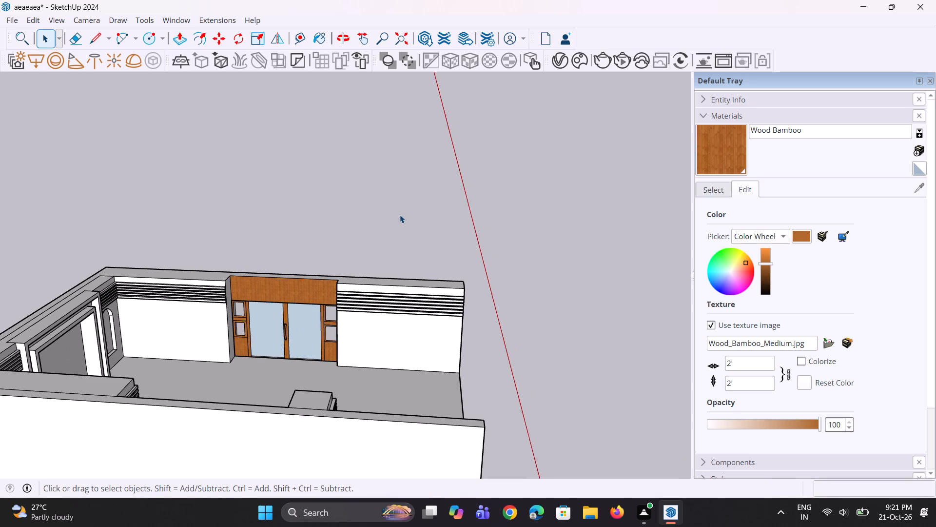
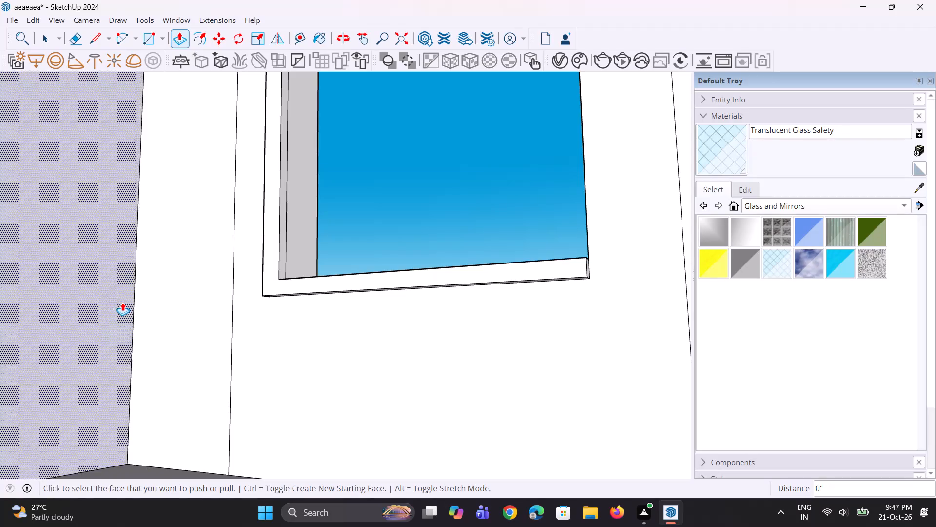
Extend the end of the trim strip below the window past the opening's side edge, towards the recessed wall corner.
scroll(146, 280, "down", 12)
middle_click_drag(240, 293, 333, 309)
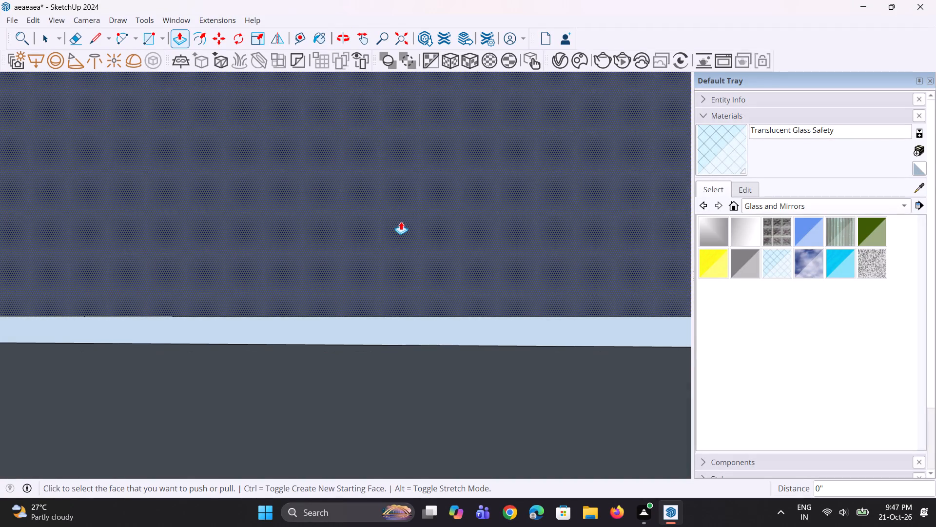
left_click(397, 46)
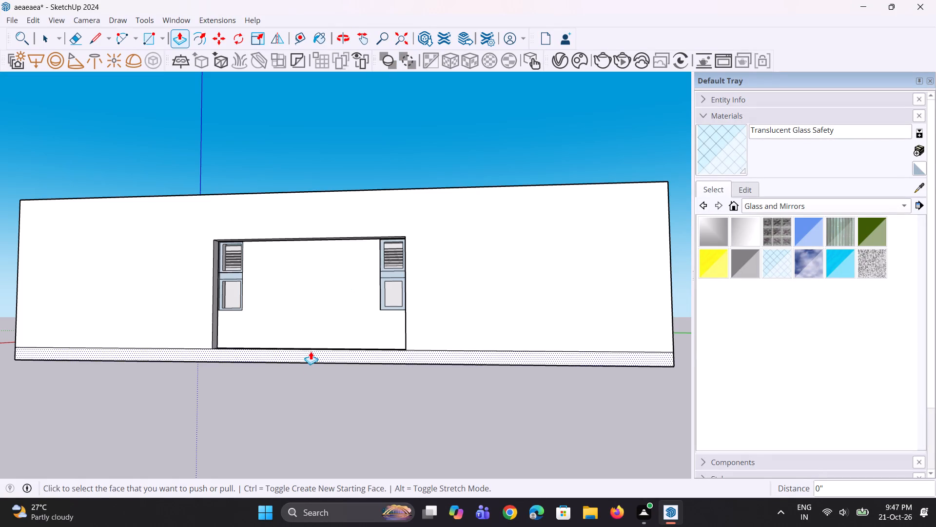
scroll(312, 362, "down", 5)
middle_click_drag(336, 303, 393, 466)
scroll(354, 268, "up", 7)
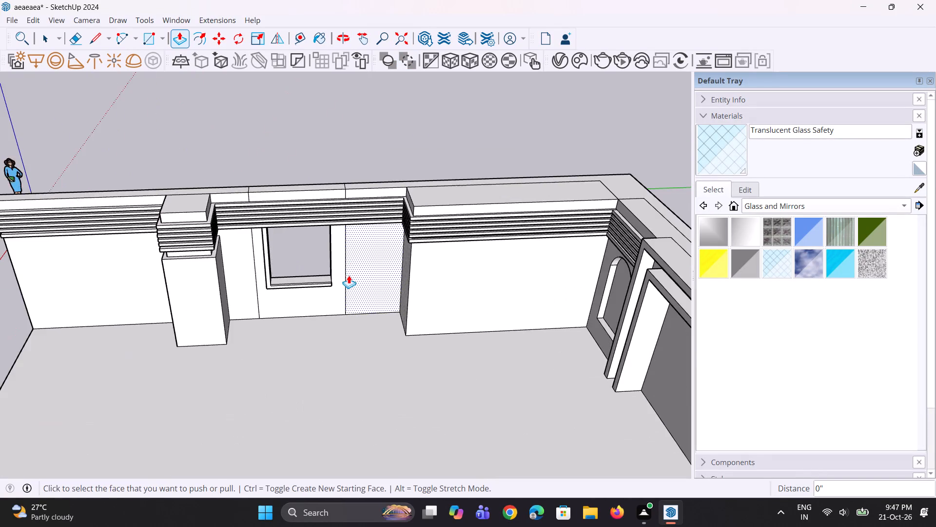
scroll(349, 275, "up", 18)
middle_click_drag(322, 290, 232, 294)
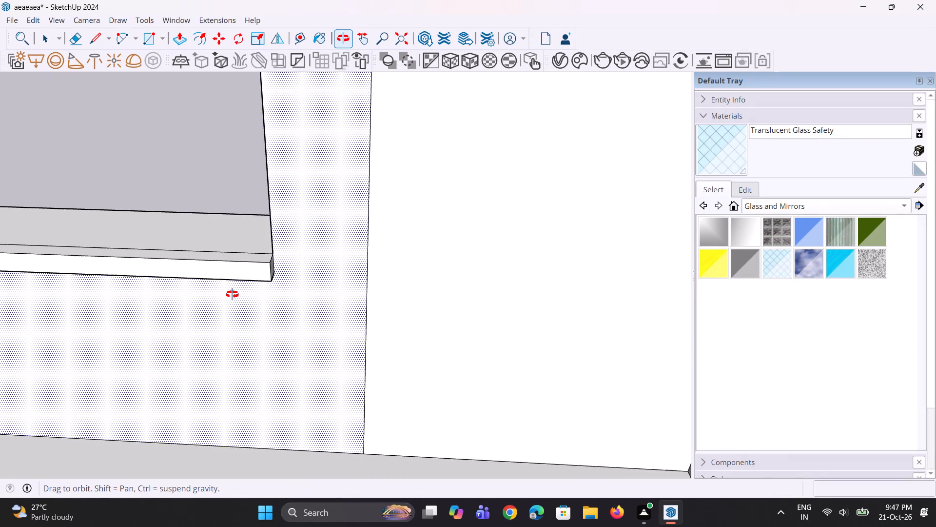
middle_click_drag(232, 294, 222, 295)
scroll(248, 274, "up", 3)
left_click(270, 254)
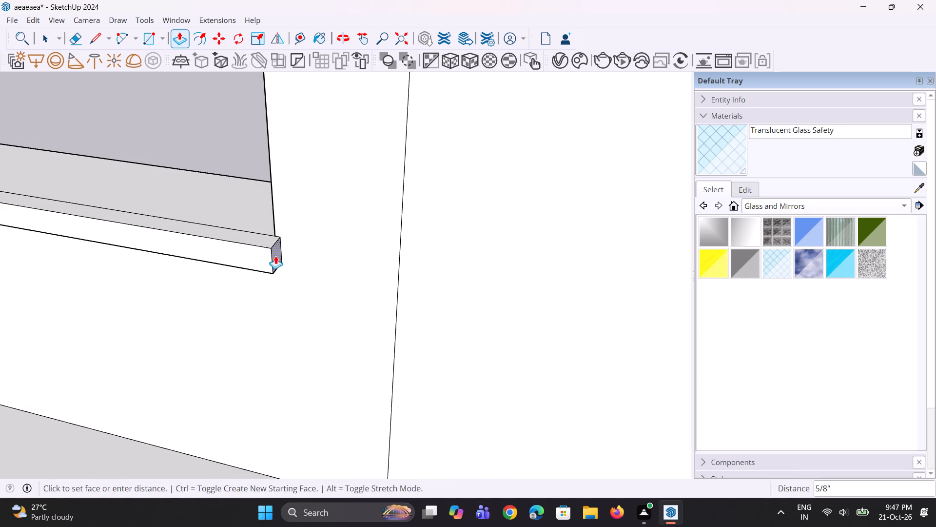
left_click(289, 265)
Draw a line about 2 9/16" across the trim strip's top face, from the opening's lower corner to the front edge.
middle_click_drag(289, 268, 331, 256)
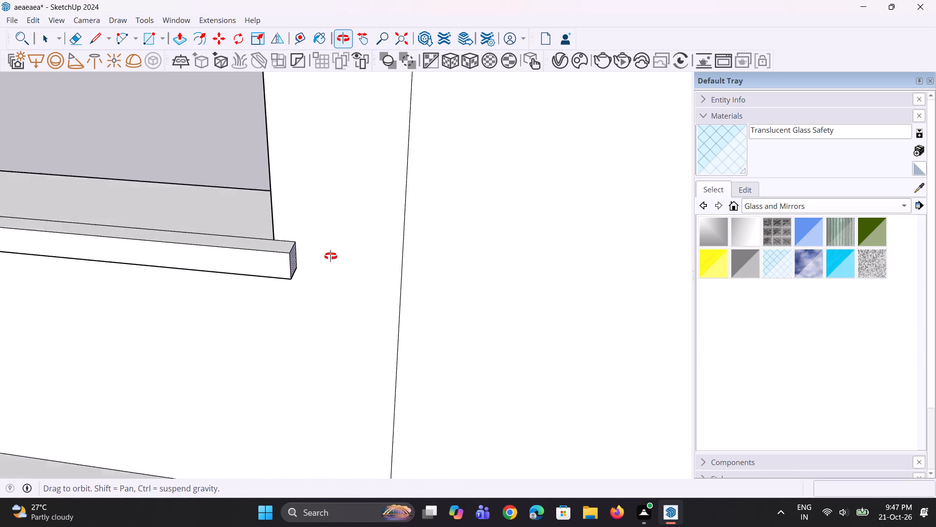
middle_click_drag(331, 256, 347, 248)
key("l")
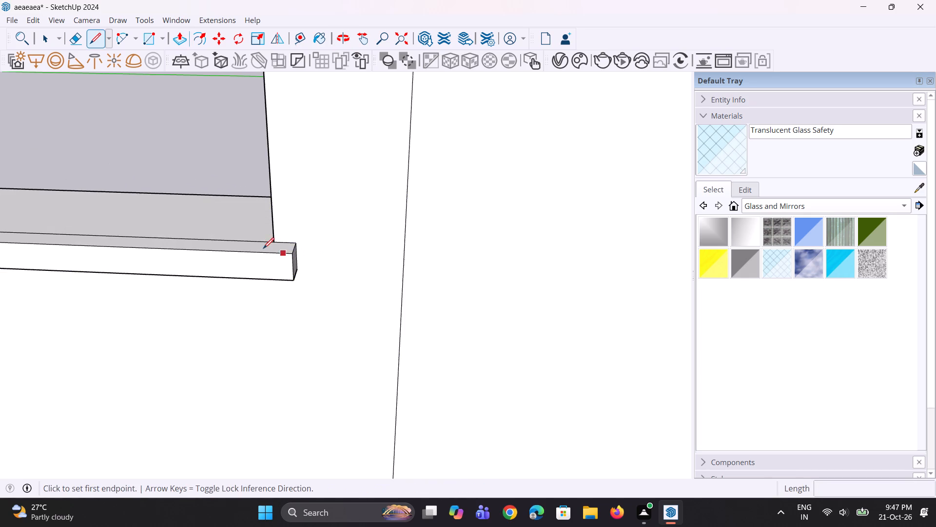
scroll(263, 248, "up", 5)
left_click(276, 241)
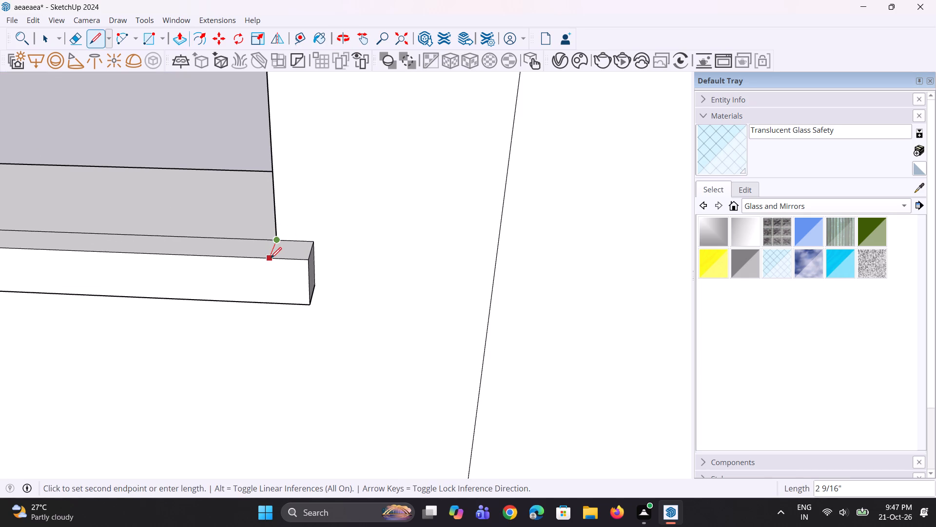
left_click(270, 259)
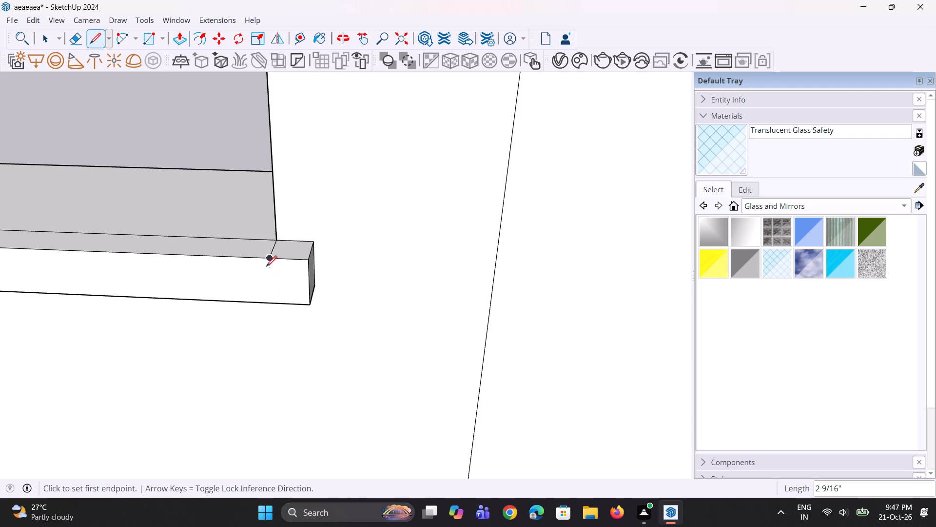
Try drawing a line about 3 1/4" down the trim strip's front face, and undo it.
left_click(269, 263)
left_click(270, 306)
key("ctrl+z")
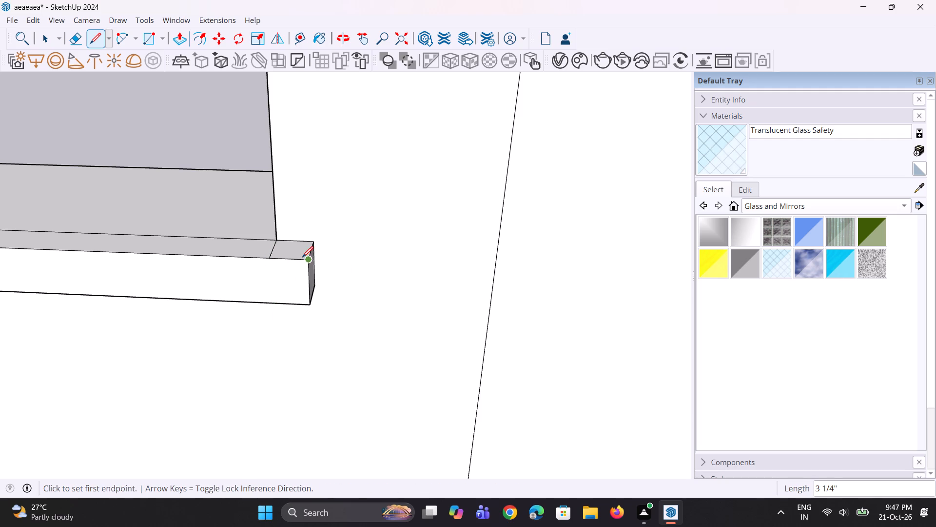
Extrude the end piece of the trim strip's top face about 5' 6 3/4" up to the horizontal slats, along the opening's side.
key("p")
left_click(301, 251)
scroll(300, 233, "down", 13)
scroll(300, 235, "down", 8)
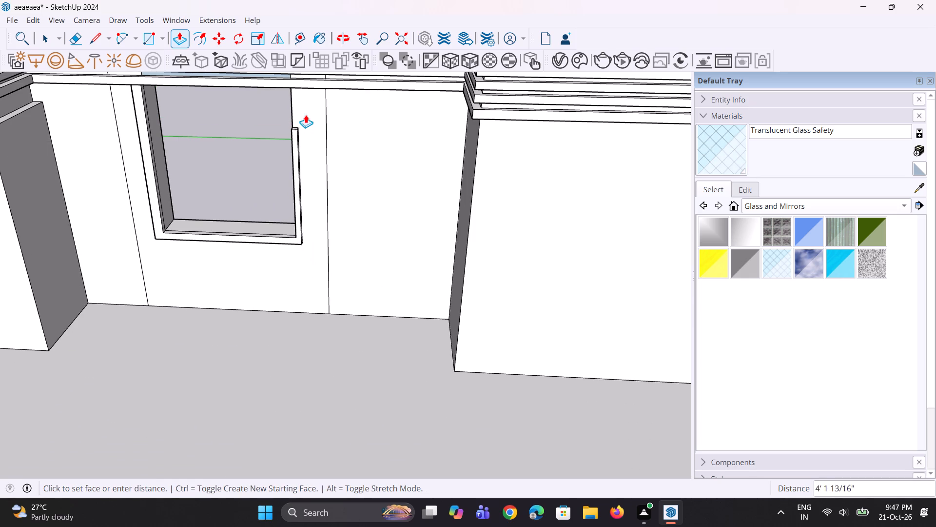
left_click(290, 82)
Extrude the outer side face of the new vertical window trim about 3/4" outward.
scroll(292, 153, "up", 8)
scroll(297, 229, "up", 4)
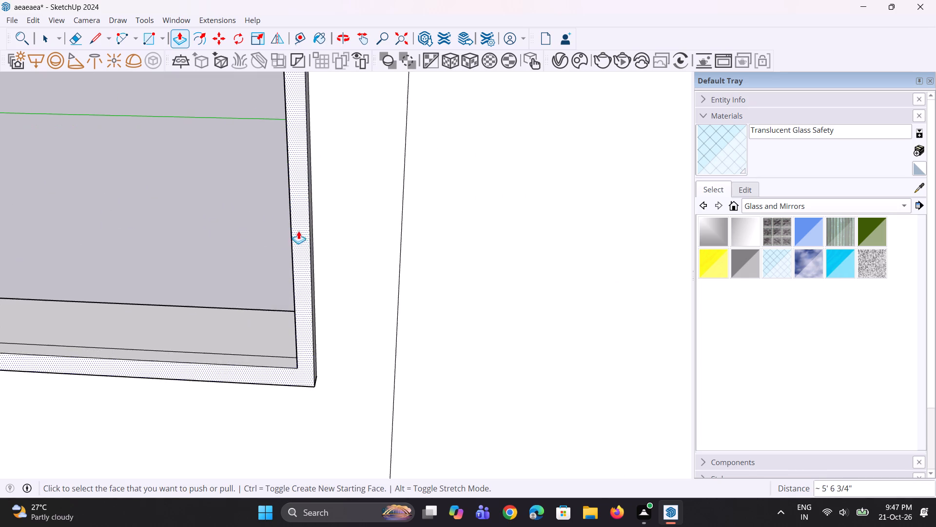
scroll(309, 247, "up", 4)
left_click(314, 249)
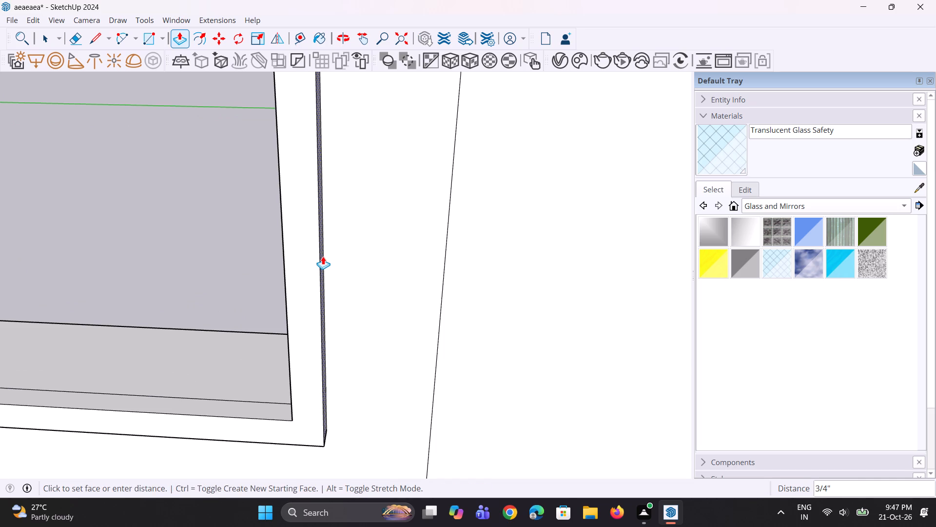
left_click(323, 256)
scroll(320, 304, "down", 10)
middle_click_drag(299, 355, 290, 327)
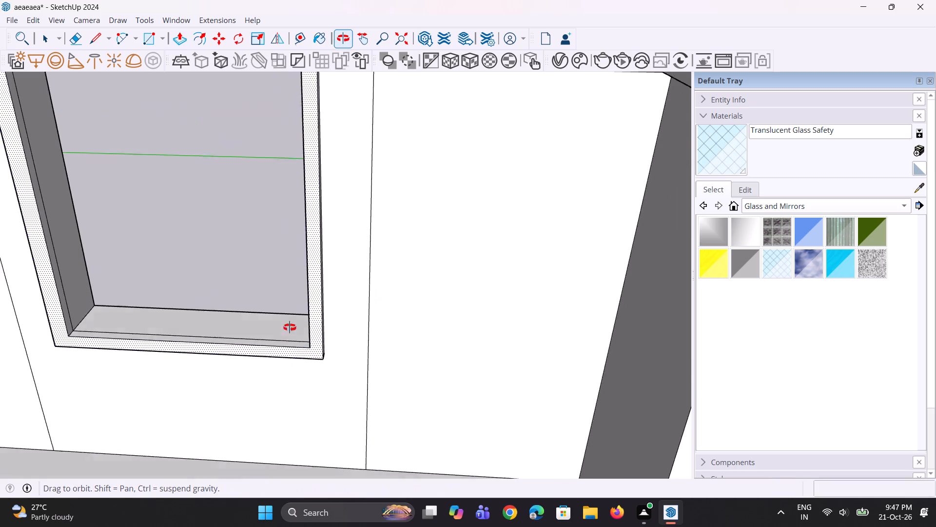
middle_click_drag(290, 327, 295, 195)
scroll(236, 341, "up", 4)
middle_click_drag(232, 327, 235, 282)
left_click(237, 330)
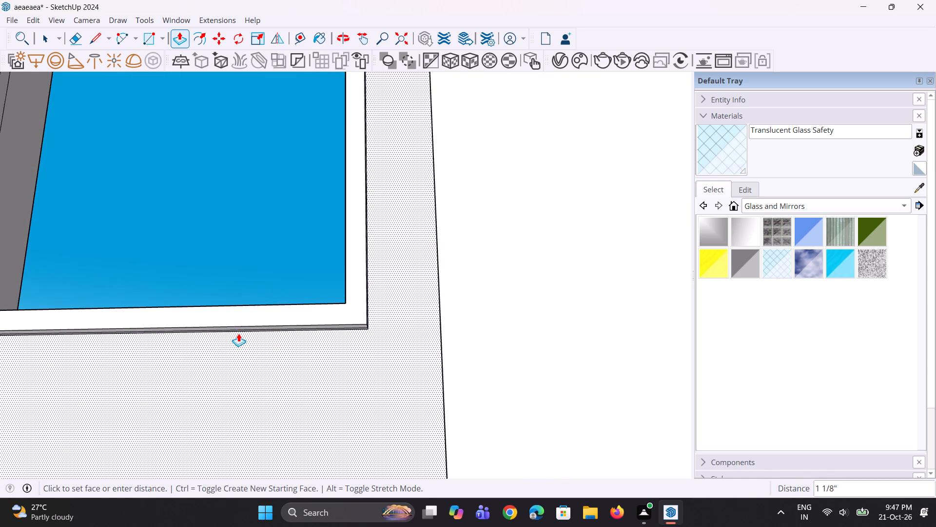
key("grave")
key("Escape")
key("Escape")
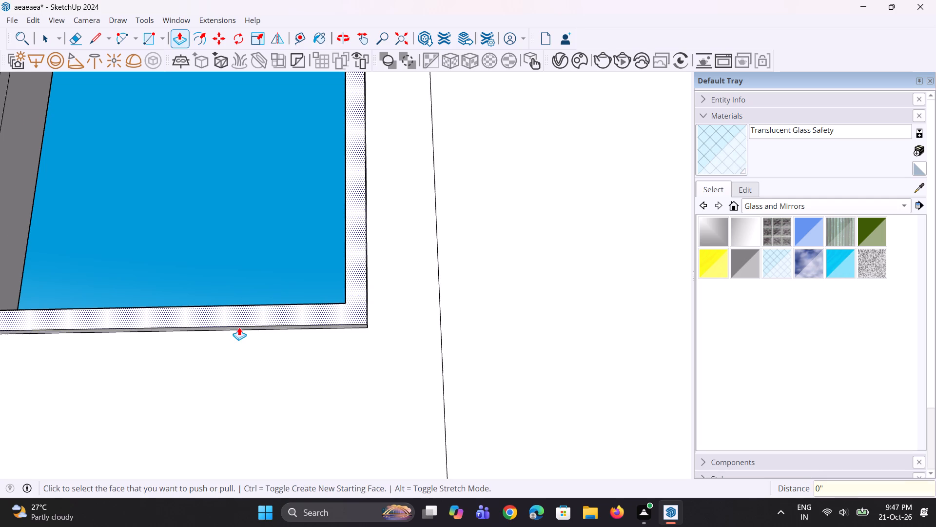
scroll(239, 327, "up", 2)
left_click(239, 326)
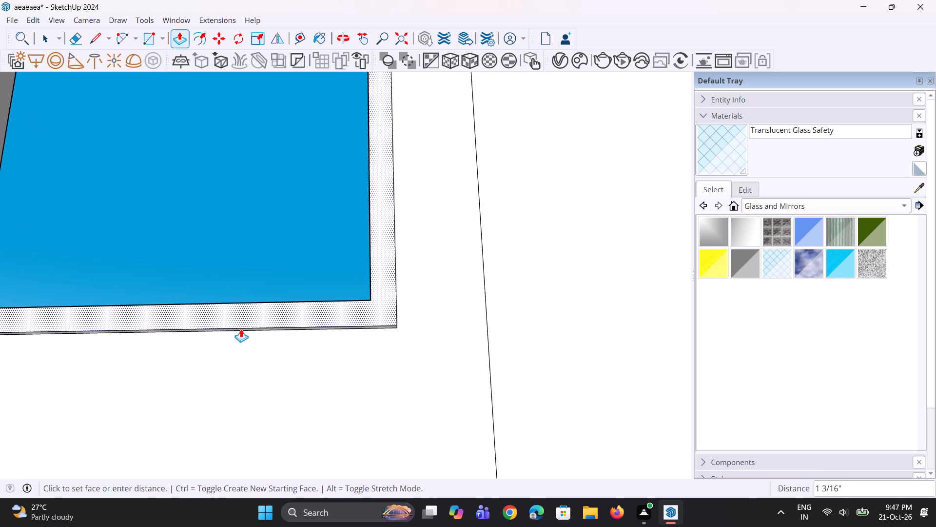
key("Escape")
Extrude the underside of the window's bottom trim about 3/8" downward.
scroll(238, 329, "up", 3)
left_click(238, 328)
left_click(238, 332)
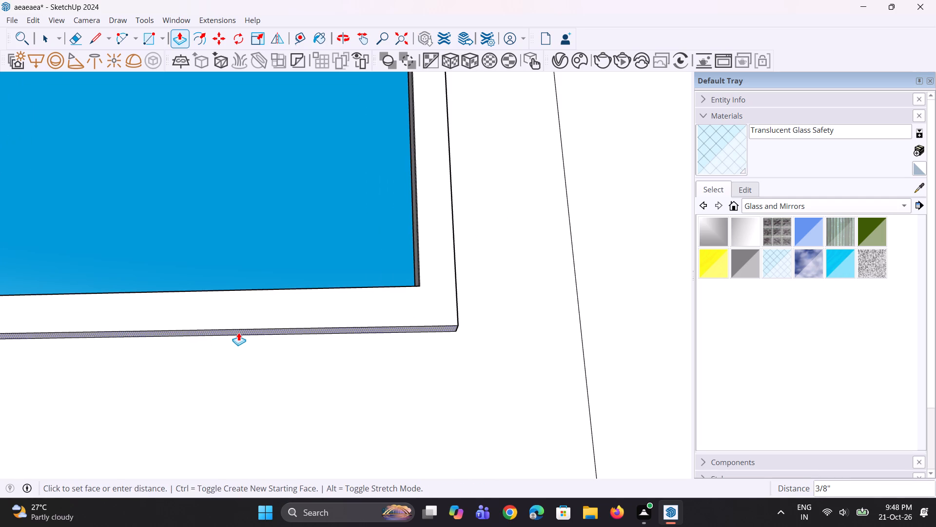
scroll(252, 345, "down", 11)
key("Escape")
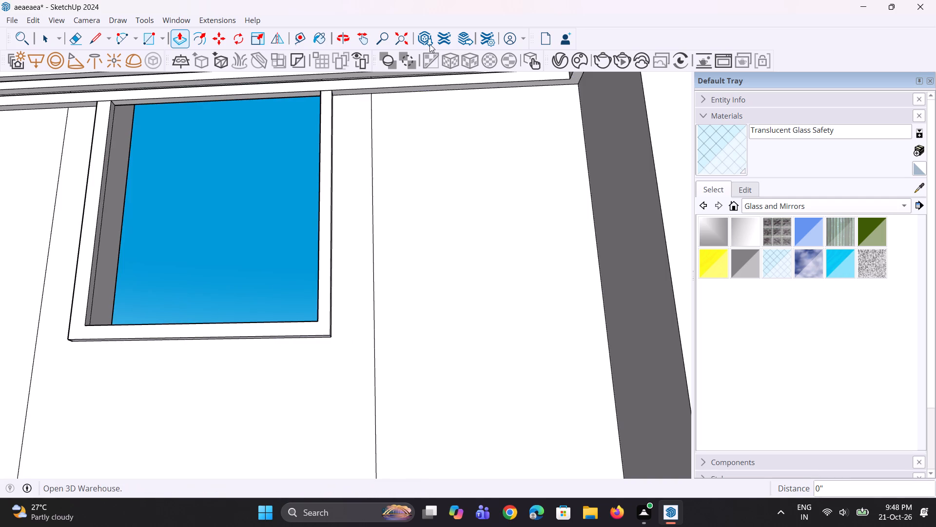
Extrude the outer side face of the new vertical window trim slightly farther outward to widen it.
left_click(402, 39)
scroll(329, 250, "down", 4)
middle_click_drag(353, 293, 361, 422)
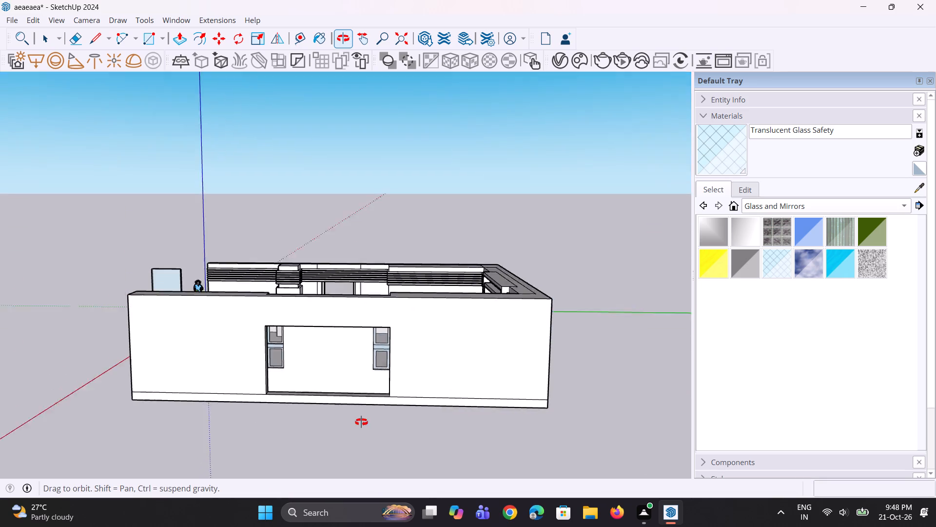
middle_click_drag(361, 422, 361, 430)
scroll(372, 271, "up", 4)
key("space")
key("space")
scroll(385, 209, "up", 2)
scroll(337, 285, "up", 4)
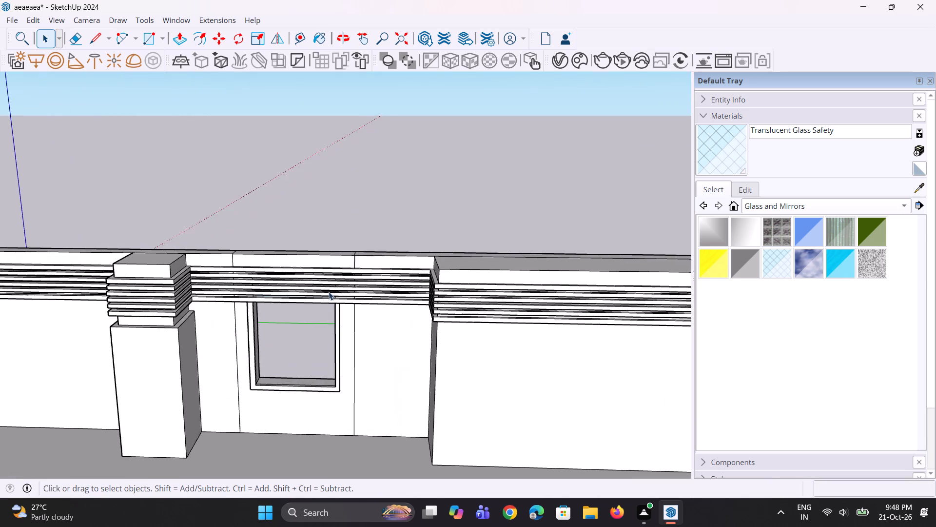
scroll(336, 349, "up", 9)
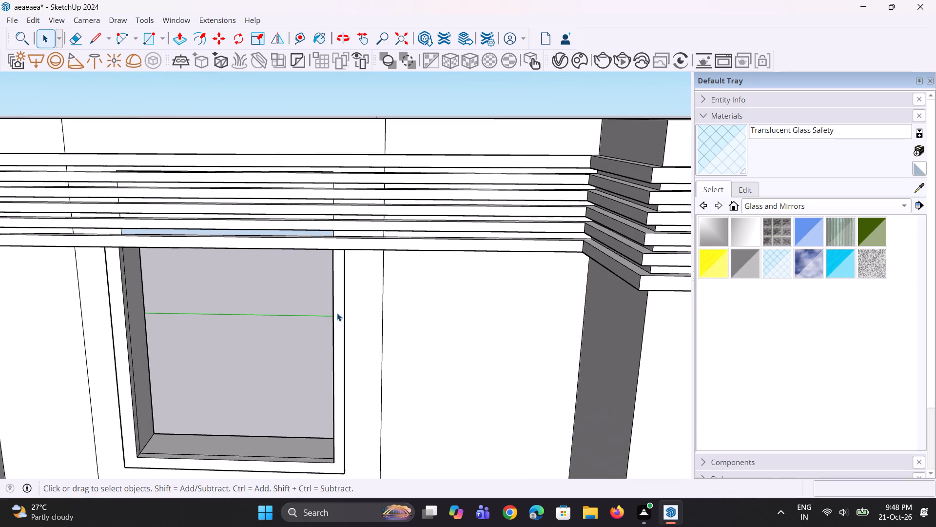
scroll(337, 313, "up", 4)
middle_click_drag(345, 321, 254, 308)
scroll(285, 295, "up", 2)
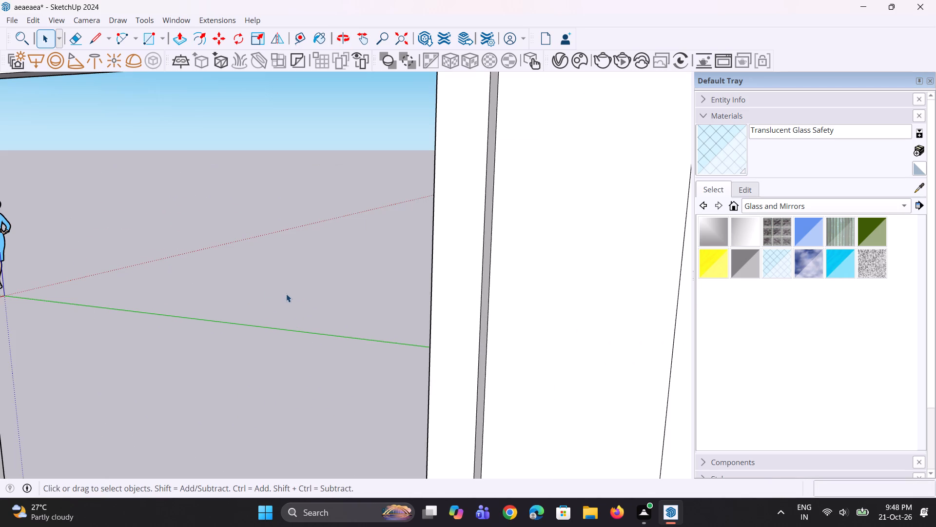
key("p")
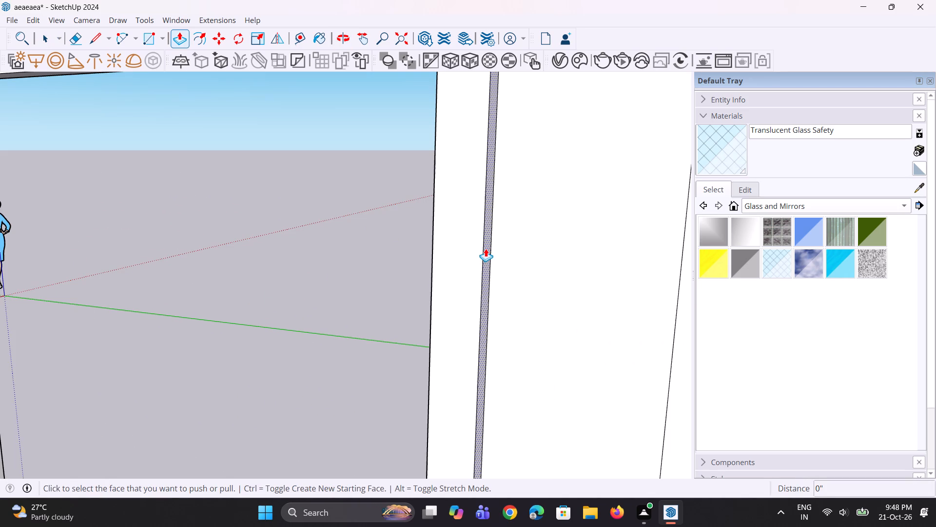
left_click(486, 248)
left_click(489, 252)
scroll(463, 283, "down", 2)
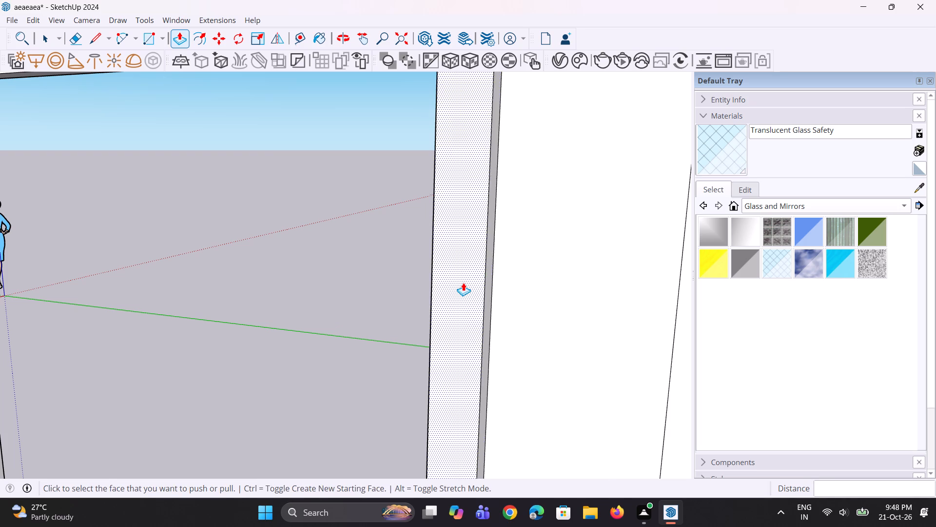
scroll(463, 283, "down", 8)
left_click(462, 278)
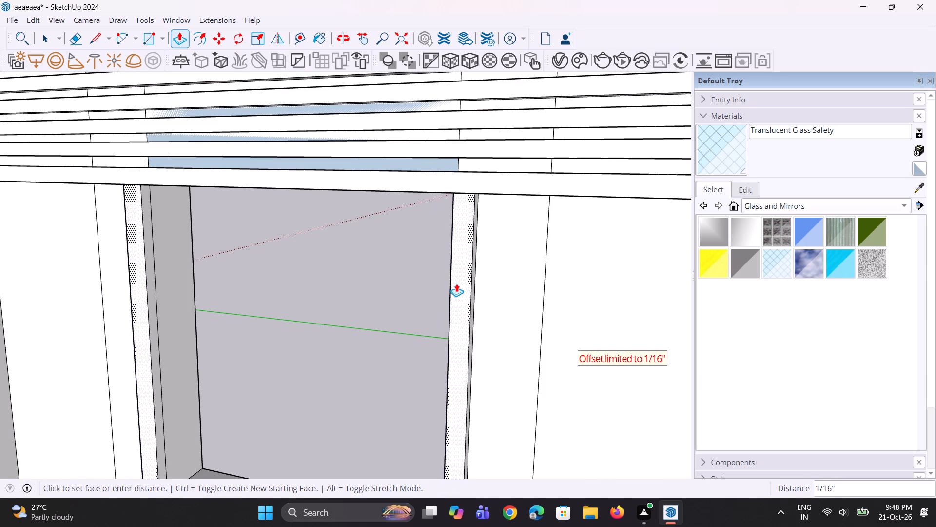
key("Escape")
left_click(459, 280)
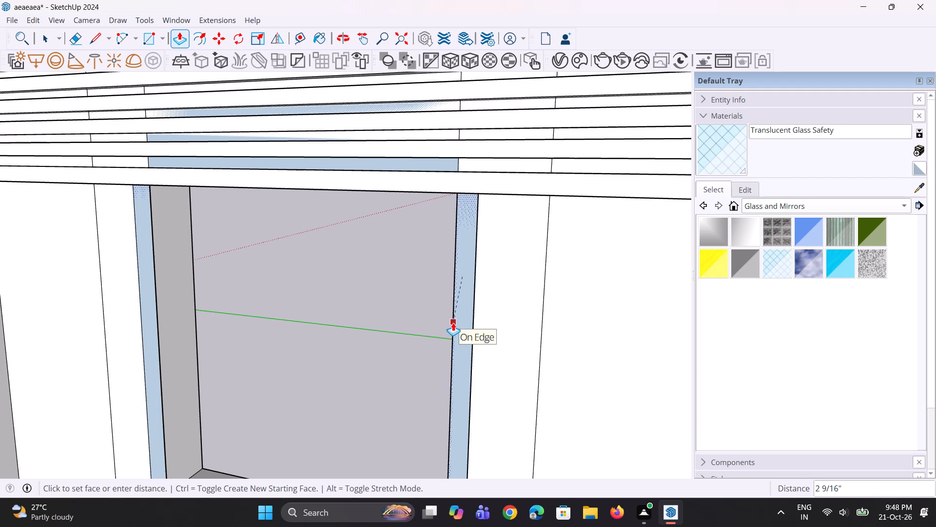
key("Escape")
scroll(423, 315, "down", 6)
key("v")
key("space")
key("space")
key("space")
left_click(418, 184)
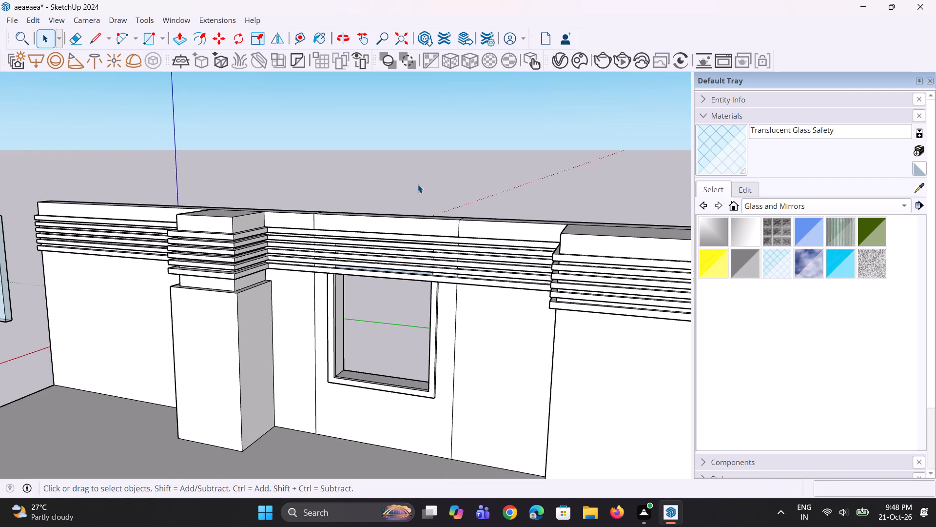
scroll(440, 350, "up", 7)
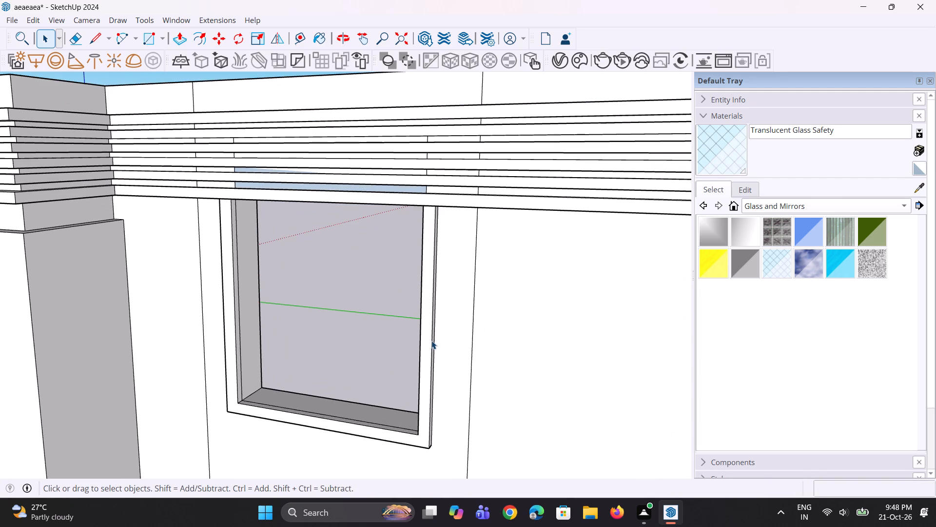
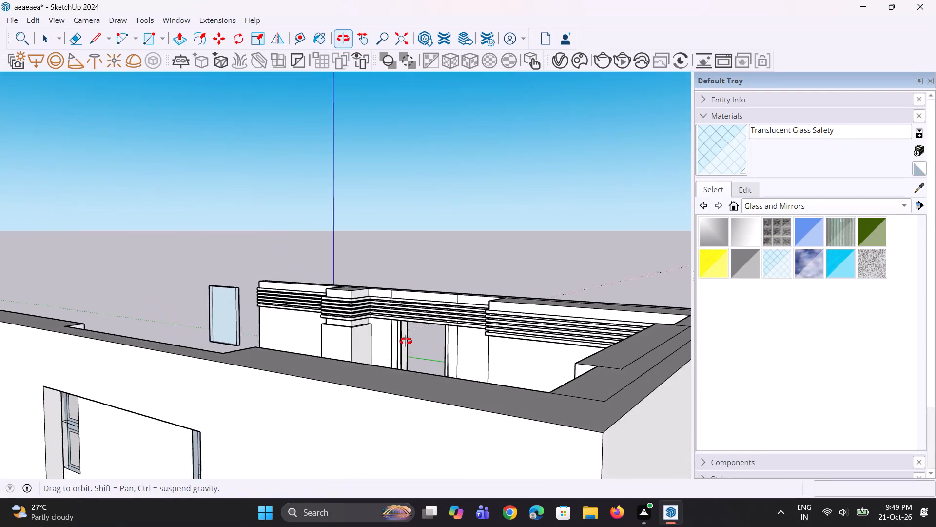
Examine the room from several sides, including the window wall, the arched niches, the glazed door and the loose glass panel.
scroll(546, 370, "up", 3)
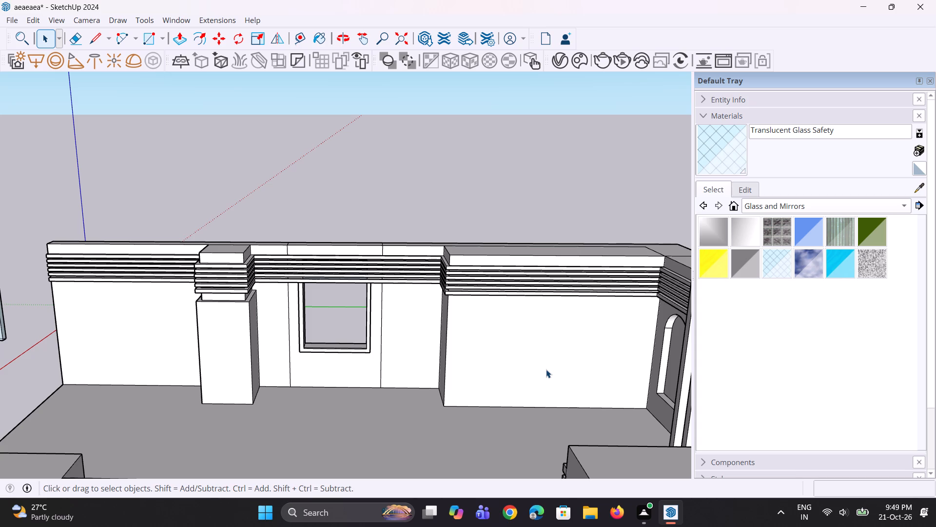
scroll(405, 303, "down", 2)
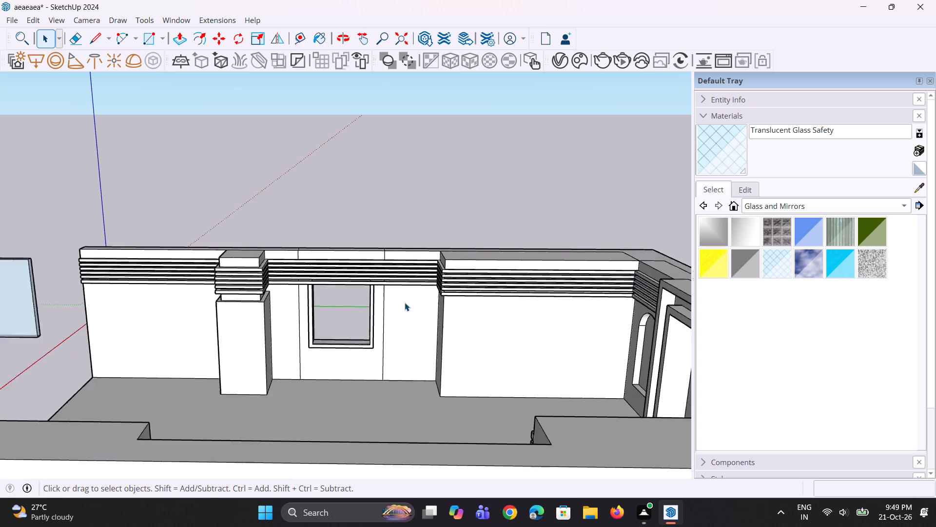
scroll(405, 303, "down", 2)
middle_click_drag(429, 330, 710, 343)
scroll(546, 346, "down", 4)
middle_click_drag(563, 355, 571, 358)
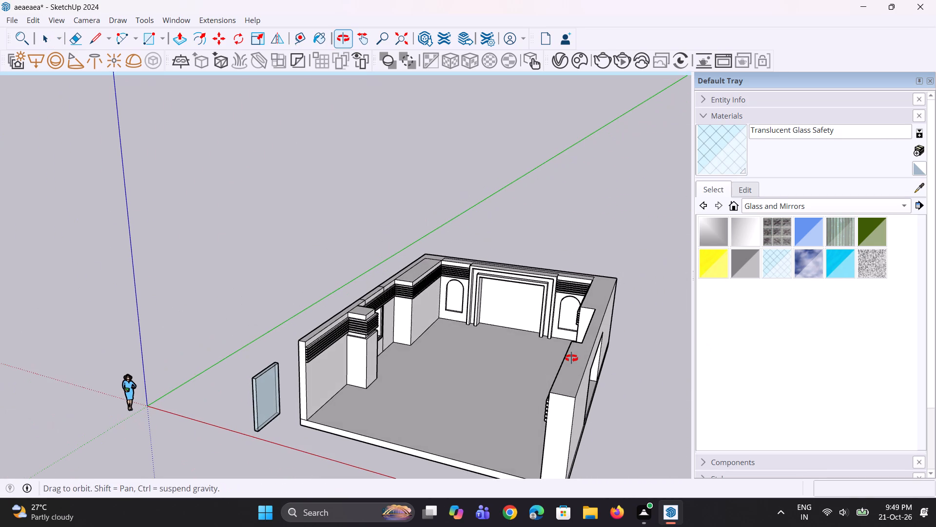
middle_click_drag(571, 358, 572, 359)
scroll(585, 410, "down", 4)
middle_click_drag(576, 405, 593, 448)
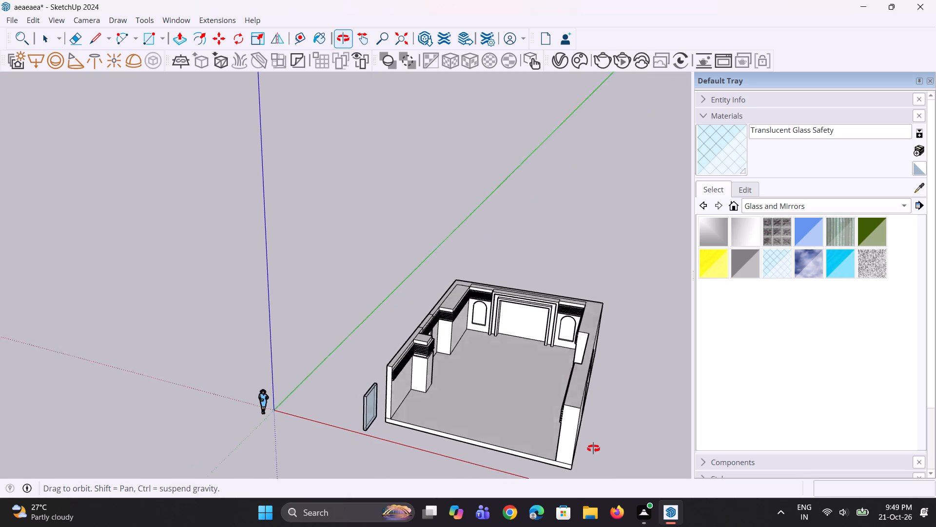
middle_click_drag(593, 448, 624, 449)
scroll(512, 414, "up", 4)
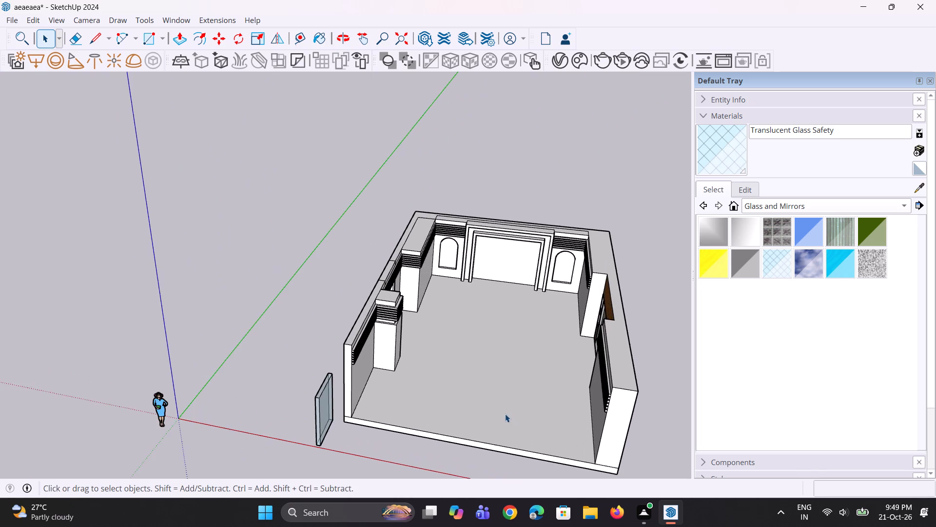
scroll(505, 414, "down", 3)
middle_click_drag(505, 414, 506, 422)
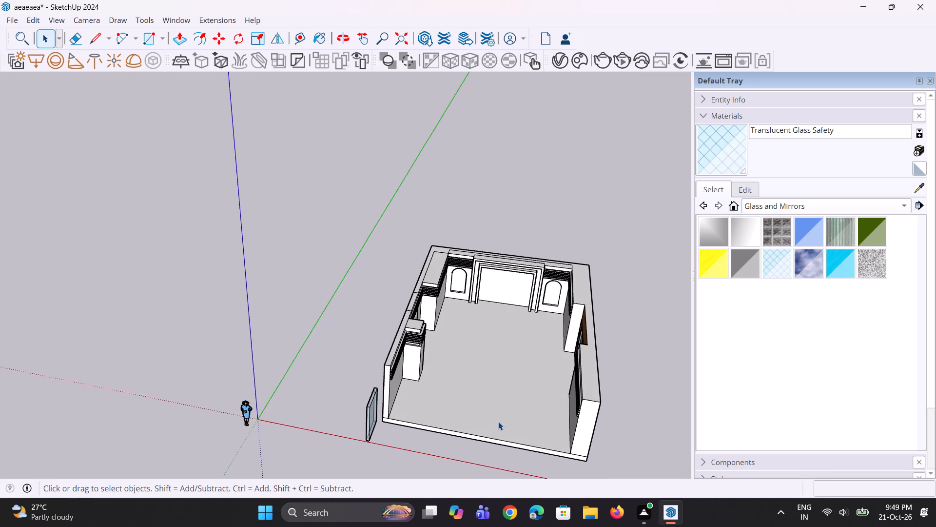
scroll(478, 421, "up", 3)
middle_click_drag(342, 408, 572, 441)
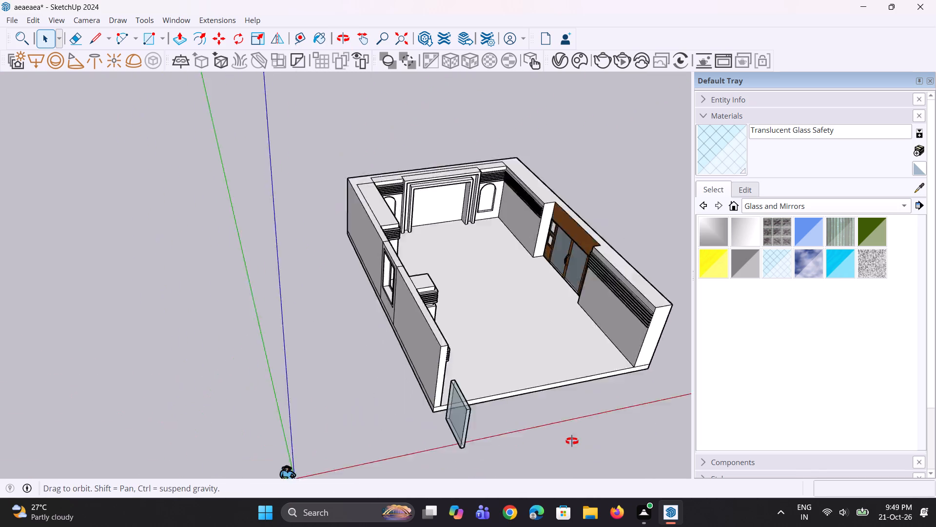
middle_click_drag(572, 441, 331, 376)
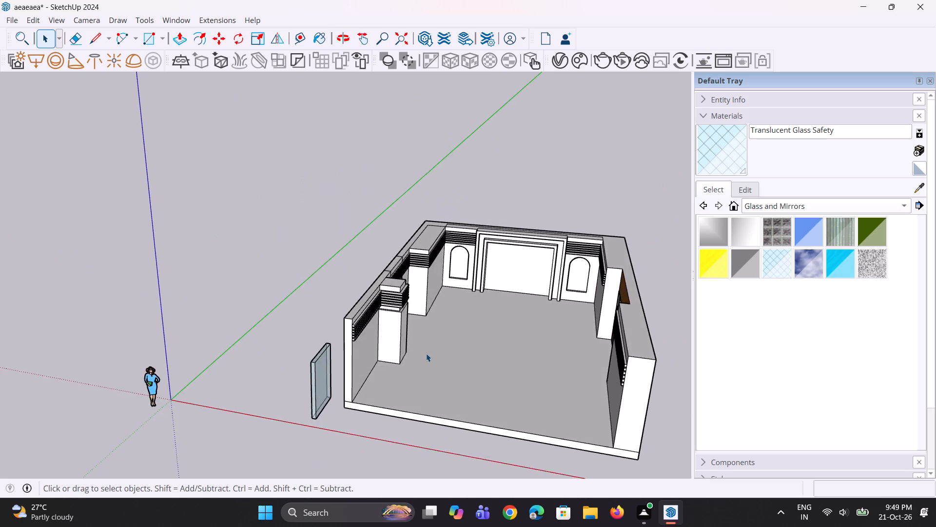
Move the loose glass panel from outside the room about 30' 11 3/4" into the trimmed window opening.
scroll(426, 353, "down", 4)
middle_click_drag(406, 365, 273, 367)
scroll(279, 349, "up", 7)
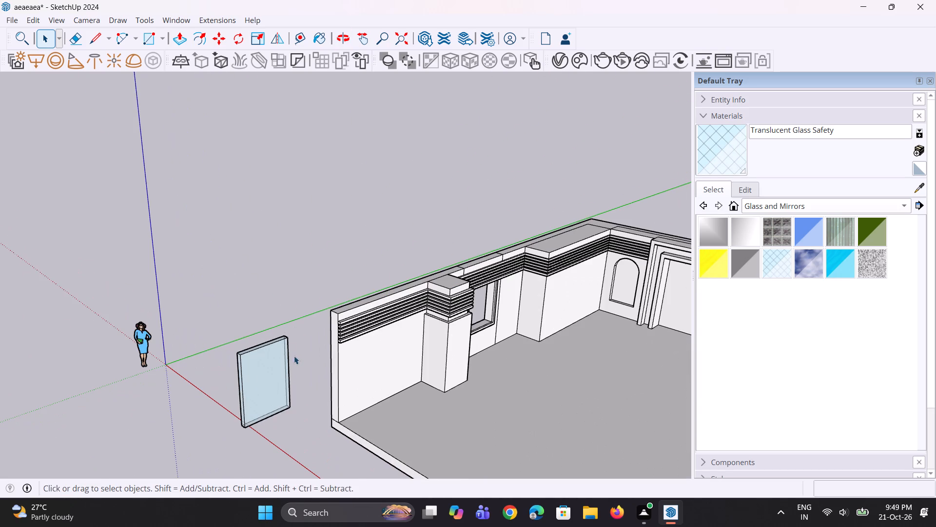
left_click(272, 404)
key("m")
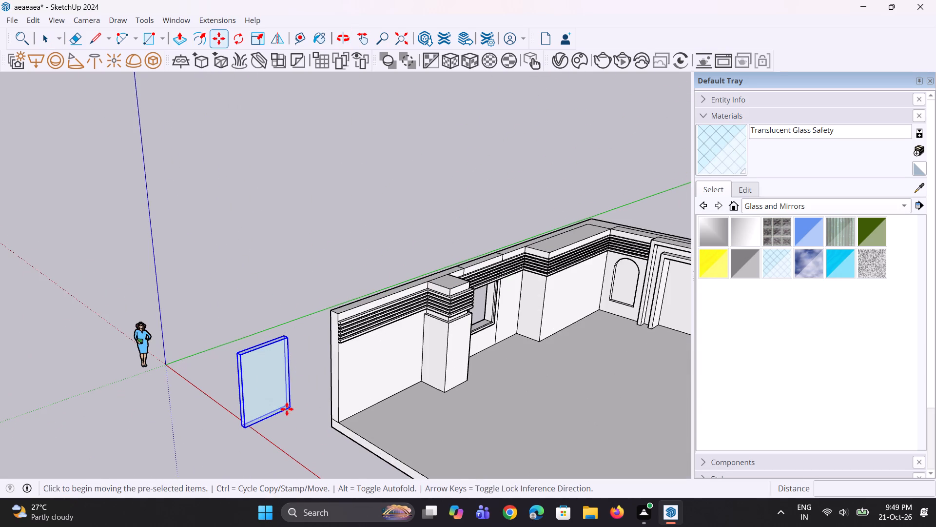
left_click(290, 407)
scroll(443, 384, "down", 5)
middle_click_drag(497, 371, 397, 386)
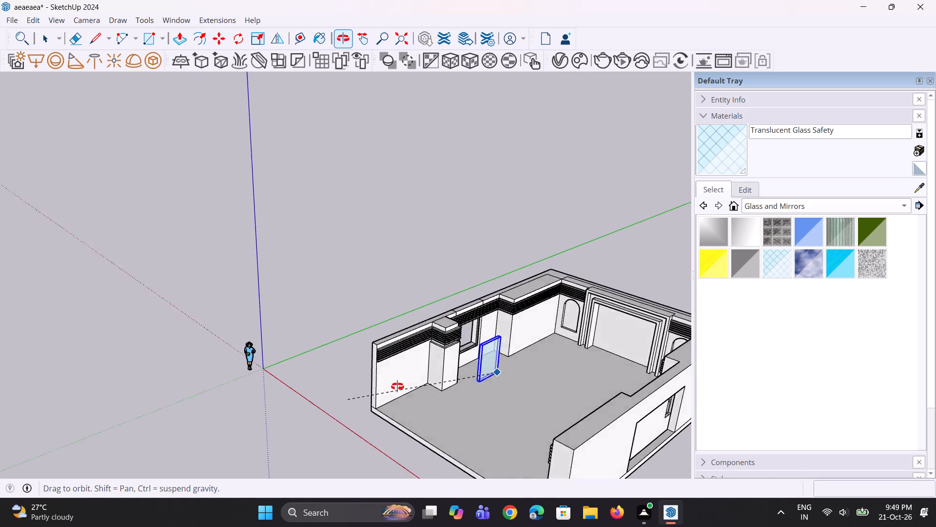
middle_click_drag(397, 386, 335, 386)
scroll(357, 380, "up", 4)
scroll(473, 385, "up", 2)
scroll(512, 380, "up", 3)
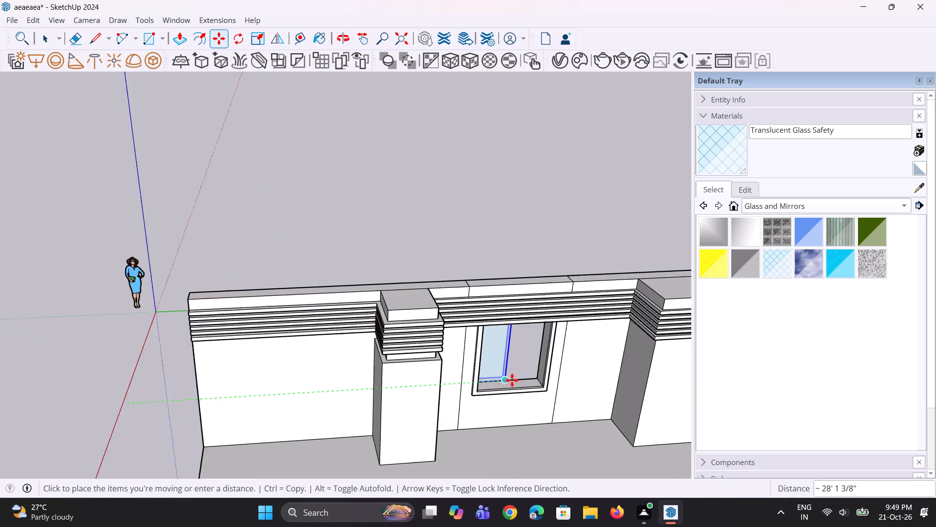
left_click(552, 389)
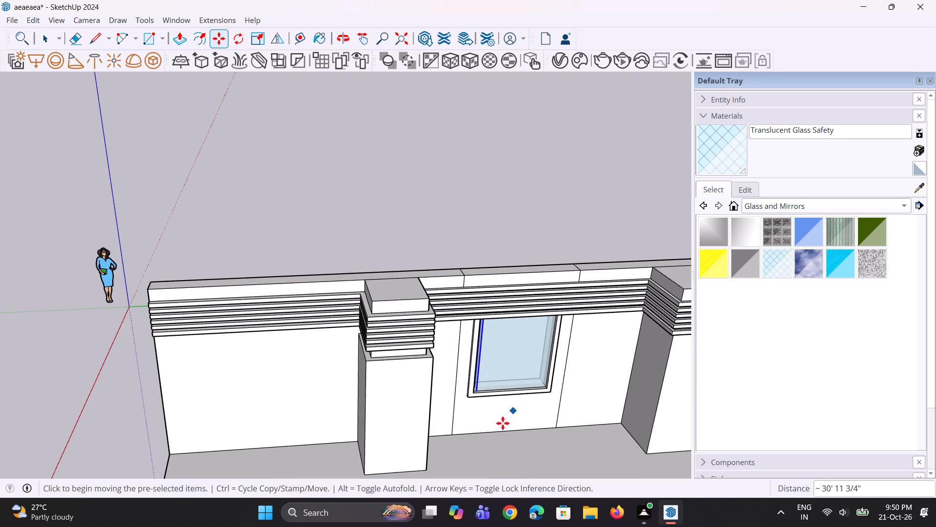
Shift the glass panel about 5" so its lower corner meets the inner corner of the window frame.
middle_click_drag(492, 427, 357, 418)
scroll(452, 429, "up", 12)
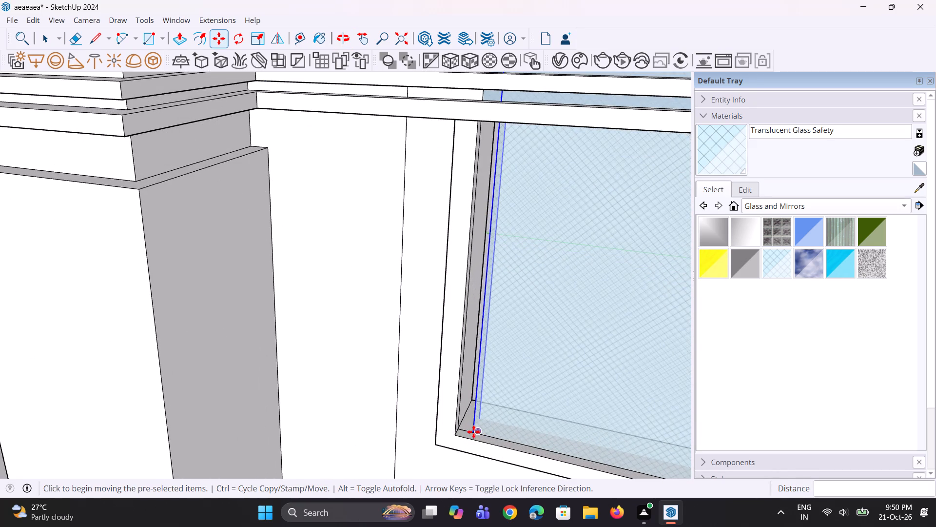
left_click(472, 432)
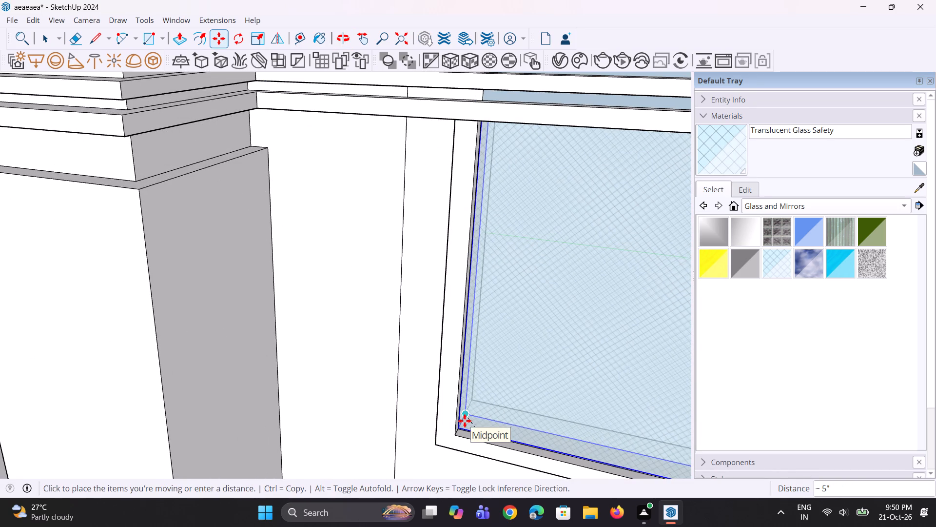
left_click(465, 421)
scroll(446, 419, "down", 6)
key("space")
key("space")
key("space")
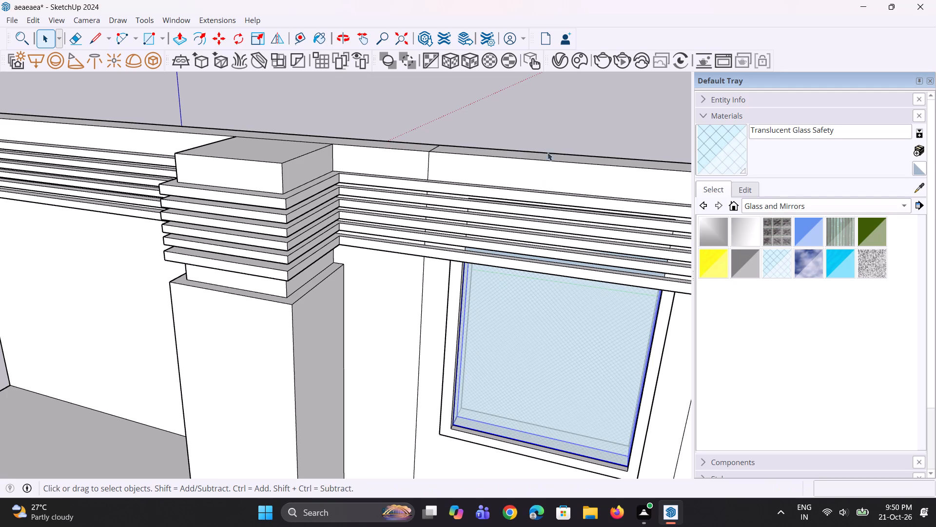
left_click(553, 127)
Examine the fitted window glass and the rest of the room from a wider view.
scroll(454, 415, "down", 8)
middle_click_drag(488, 428, 620, 361)
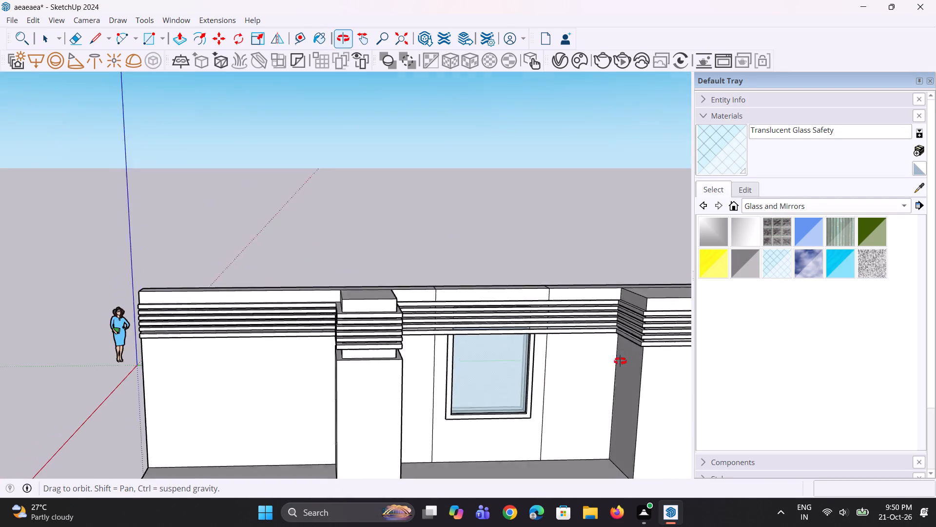
middle_click_drag(620, 361, 628, 347)
scroll(495, 388, "down", 12)
middle_click_drag(367, 445, 520, 467)
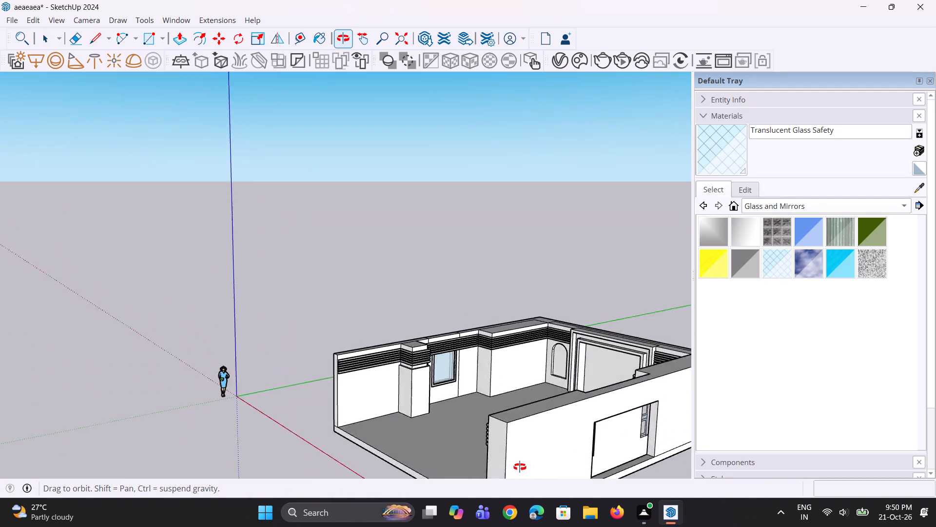
middle_click_drag(520, 467, 640, 466)
scroll(431, 422, "up", 5)
middle_click_drag(401, 430, 436, 461)
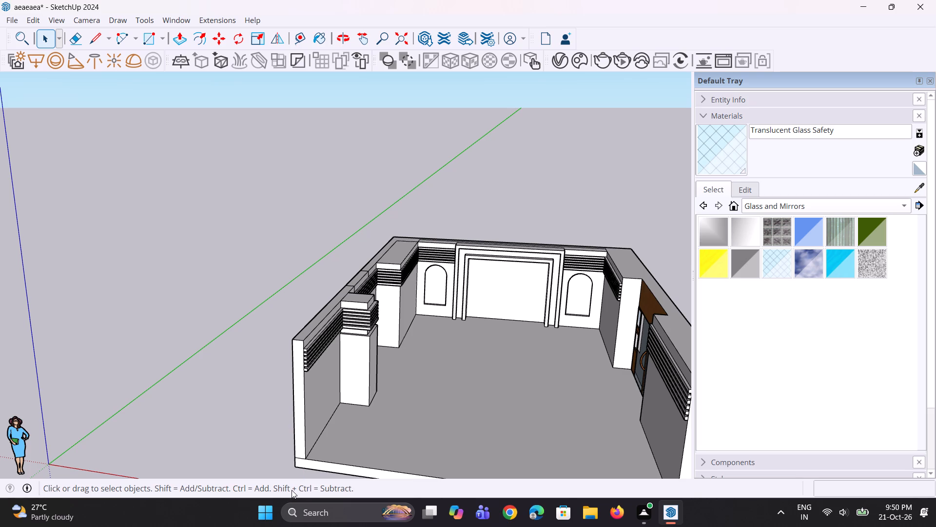
Draw a rectangle about 37' 3" by 8' 9" lengthwise on the room's floor, in front of the framed end-wall panel.
scroll(275, 494, "down", 3)
scroll(320, 313, "down", 5)
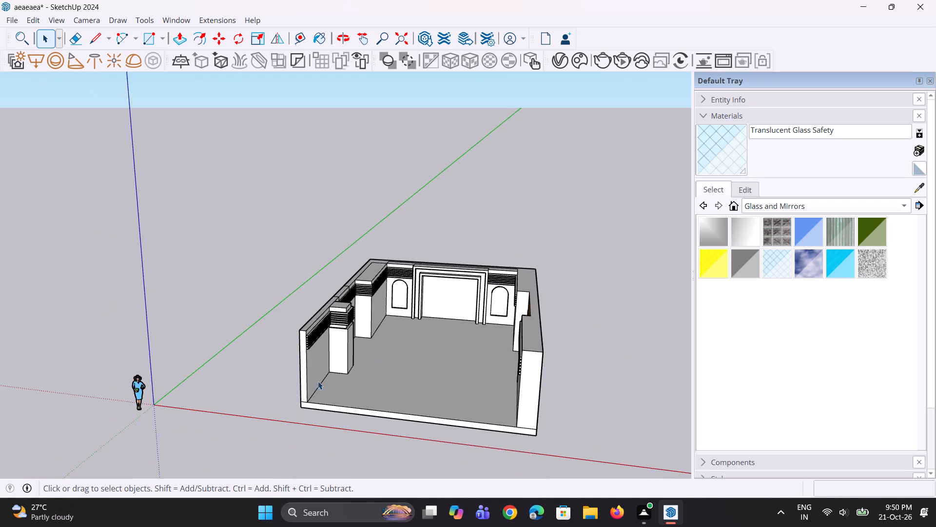
middle_click_drag(367, 420, 423, 467)
scroll(393, 402, "up", 4)
key("l")
scroll(398, 310, "up", 5)
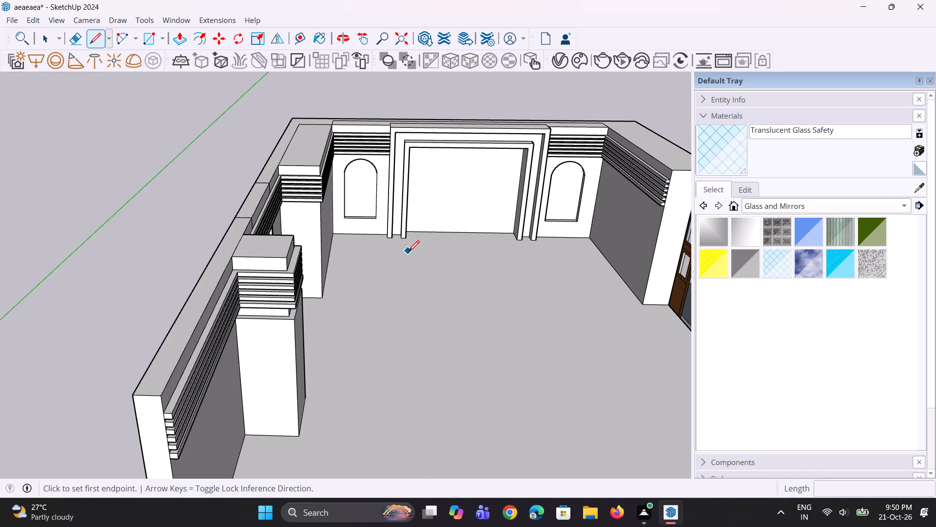
key("r")
left_click(409, 251)
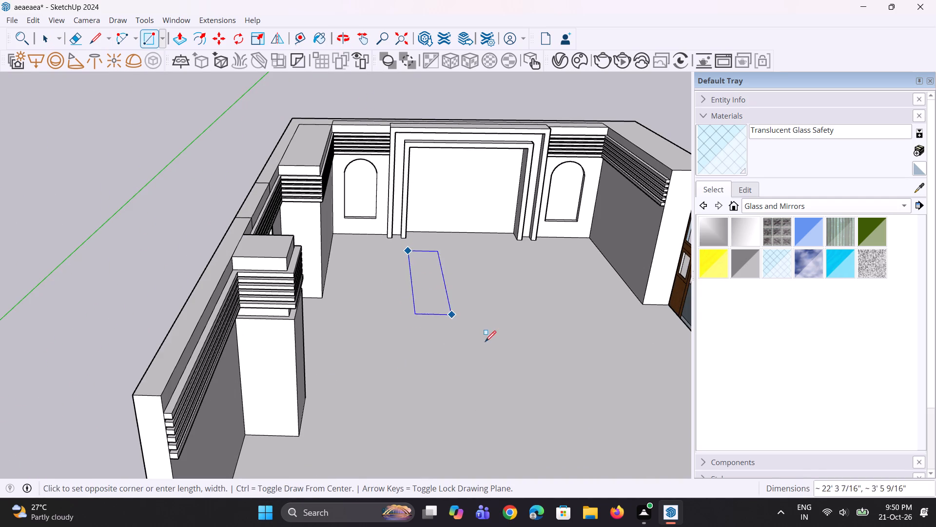
scroll(569, 425, "down", 8)
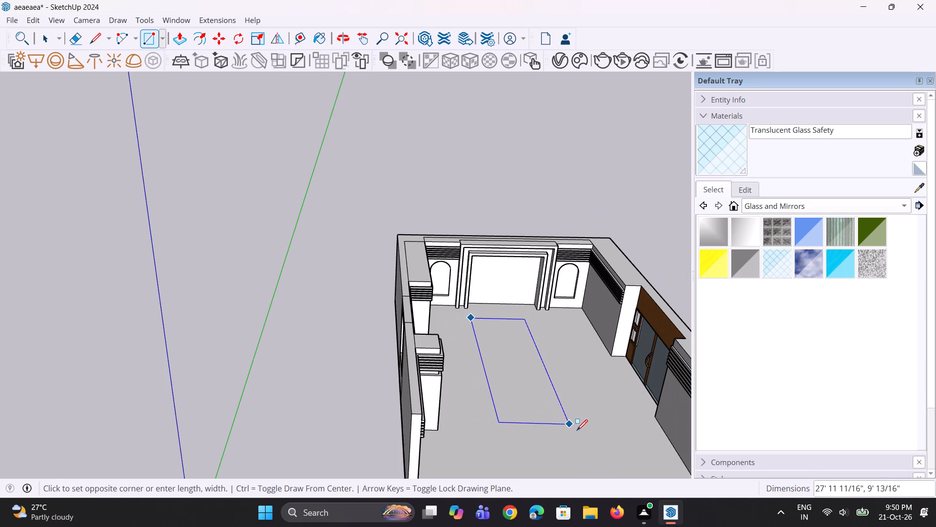
scroll(585, 443, "down", 10)
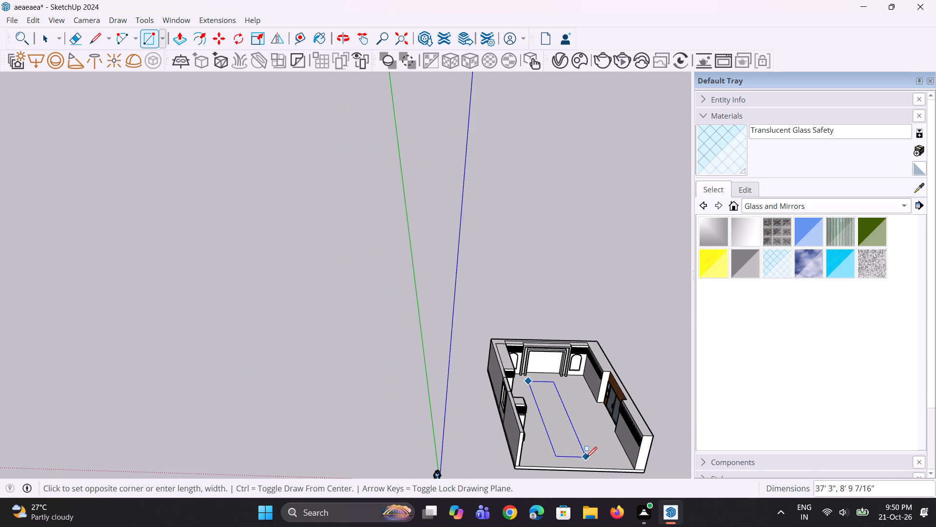
left_click(589, 458)
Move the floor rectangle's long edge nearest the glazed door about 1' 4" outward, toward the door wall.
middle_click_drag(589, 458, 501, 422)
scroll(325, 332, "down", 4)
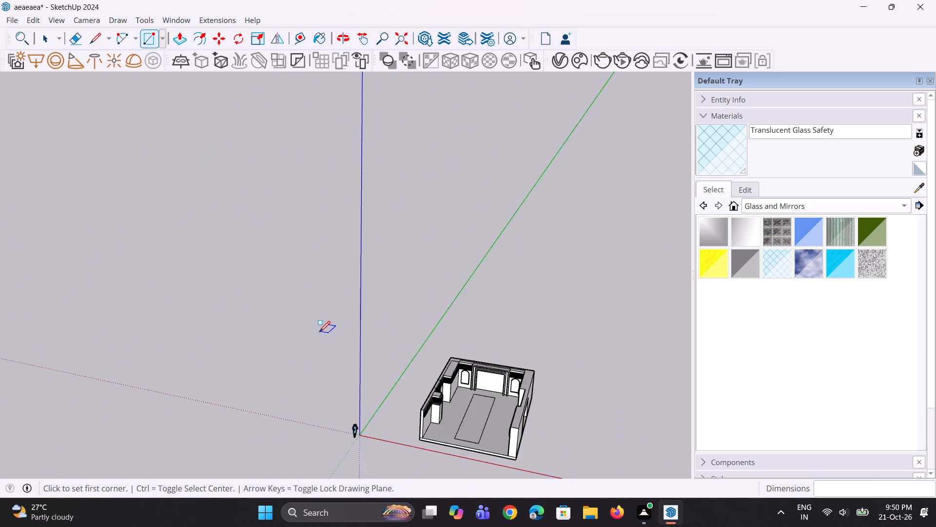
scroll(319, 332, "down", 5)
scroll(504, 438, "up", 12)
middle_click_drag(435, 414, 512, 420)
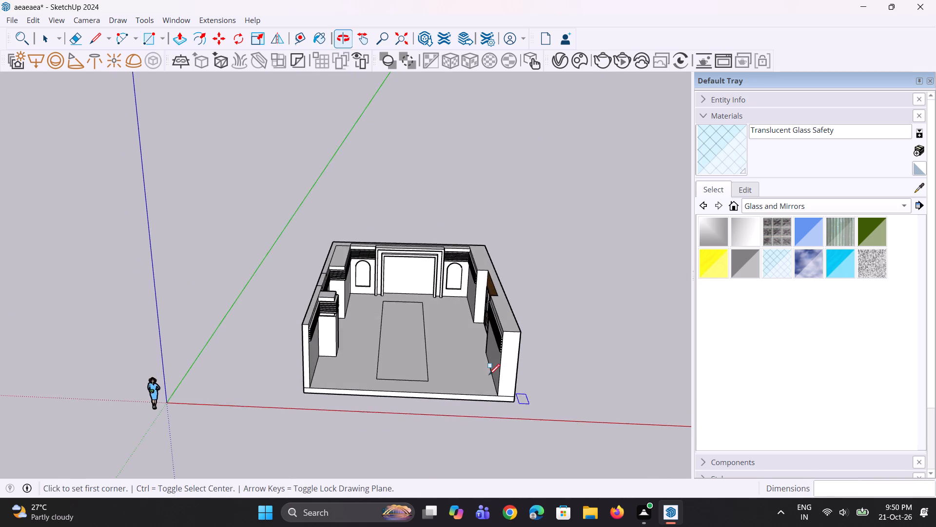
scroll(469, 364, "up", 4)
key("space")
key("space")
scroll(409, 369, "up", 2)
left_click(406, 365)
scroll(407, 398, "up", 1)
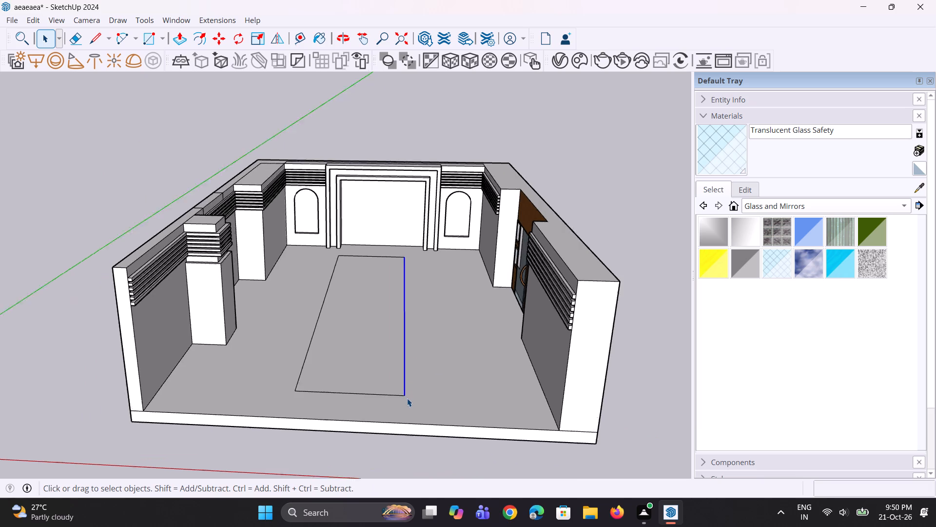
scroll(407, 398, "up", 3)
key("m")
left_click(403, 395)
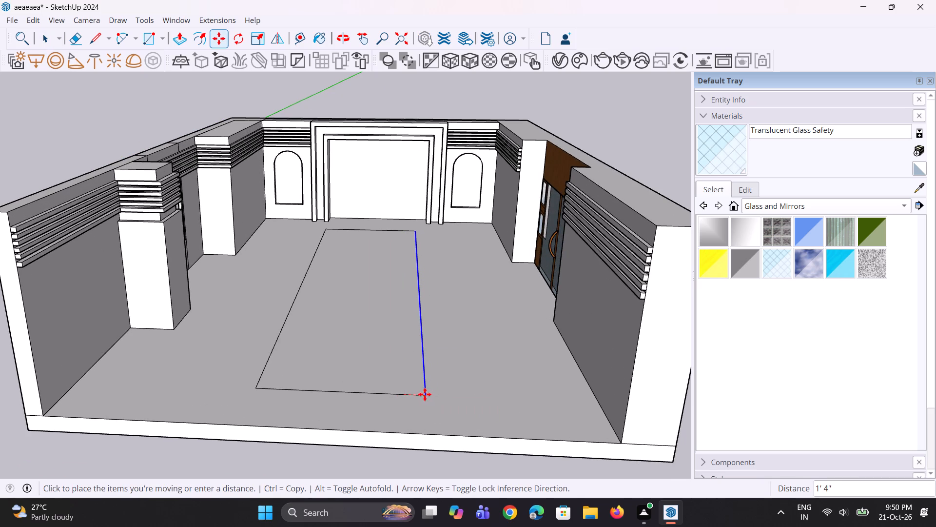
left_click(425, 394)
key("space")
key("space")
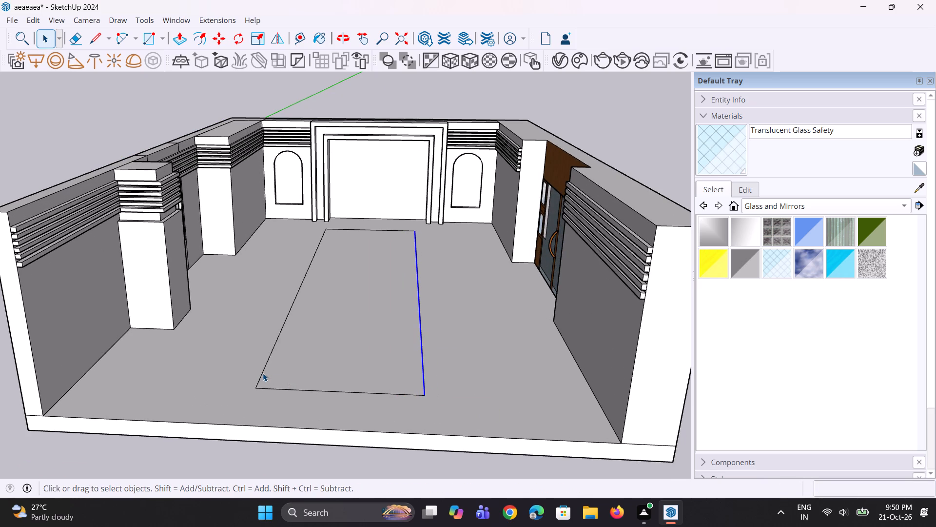
Move the floor rectangle's long edge nearest the window wall about 3' 4" inward to narrow the rectangle.
left_click(263, 373)
scroll(262, 381, "up", 2)
key("m")
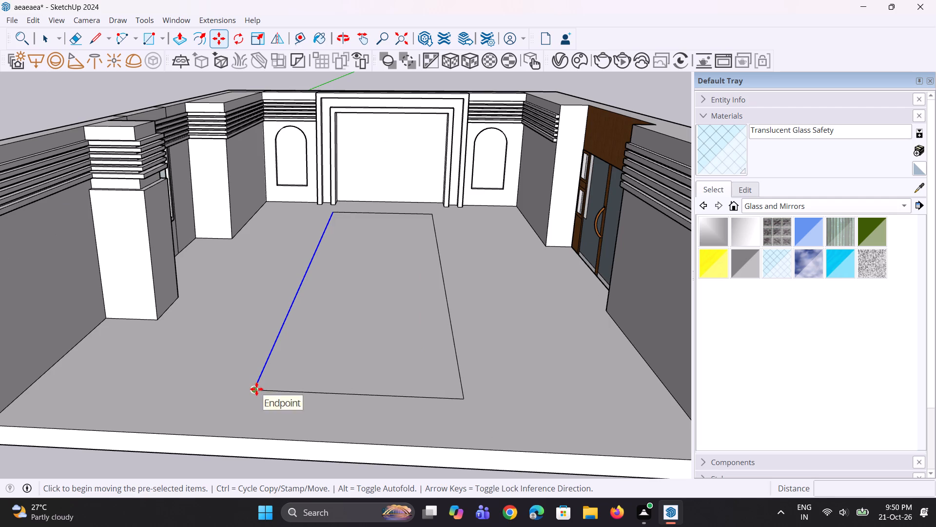
left_click(255, 390)
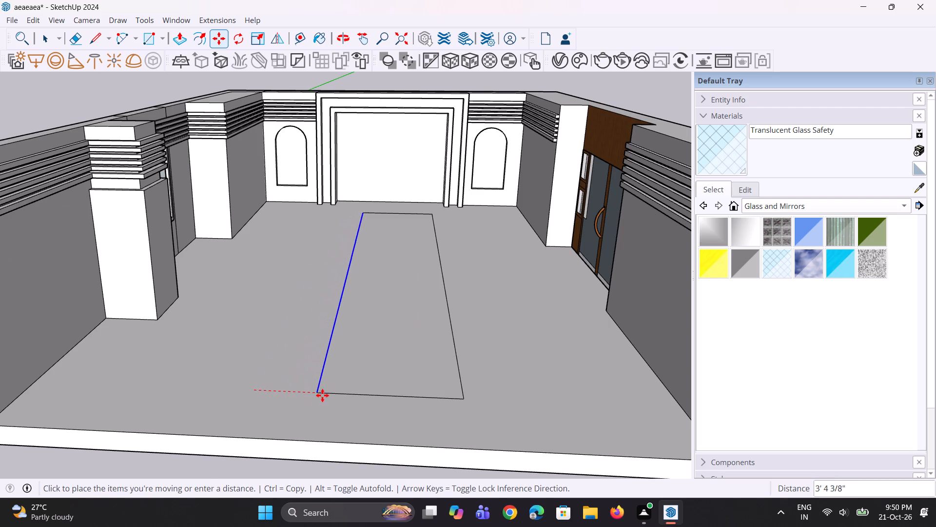
left_click(323, 395)
key("space")
key("space")
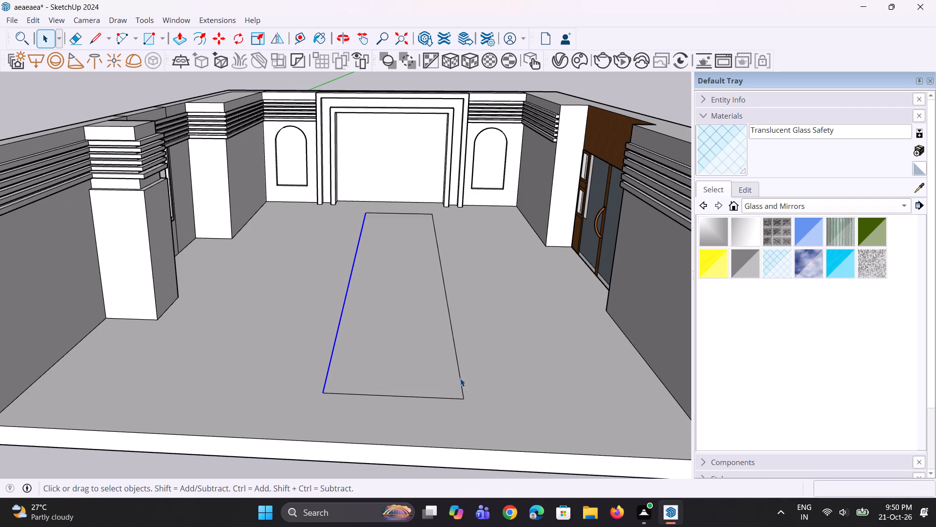
Move the floor rectangle's long edge nearest the glazed door inward, leaving a narrow strip along the room.
left_click(460, 378)
scroll(466, 399, "up", 2)
key("m")
left_click(459, 397)
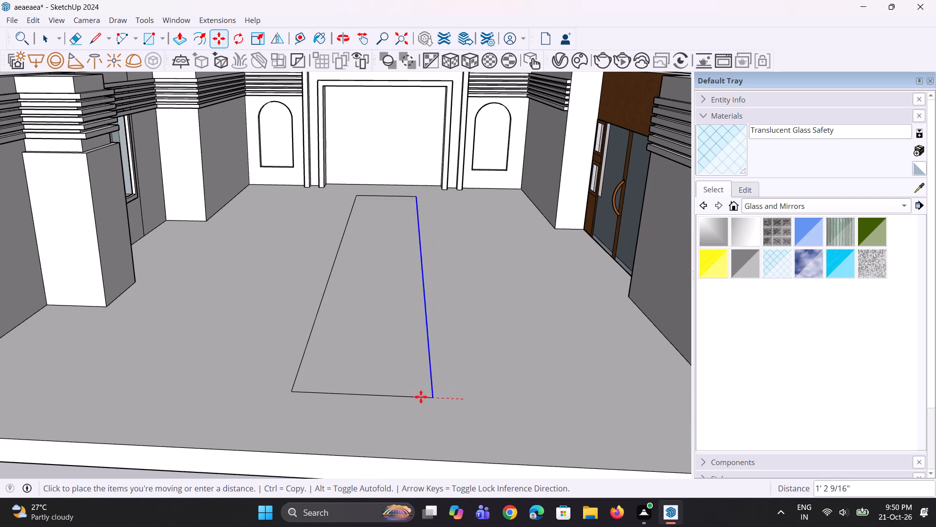
left_click(360, 394)
key("space")
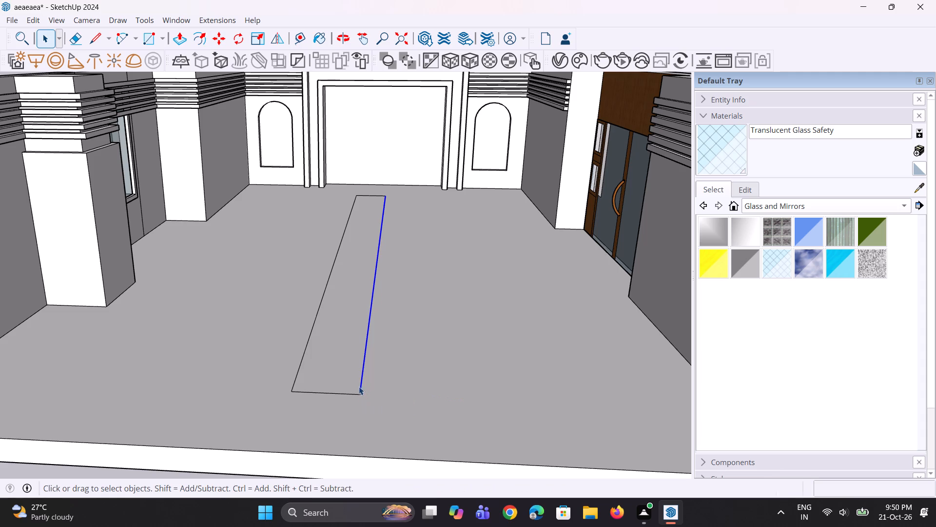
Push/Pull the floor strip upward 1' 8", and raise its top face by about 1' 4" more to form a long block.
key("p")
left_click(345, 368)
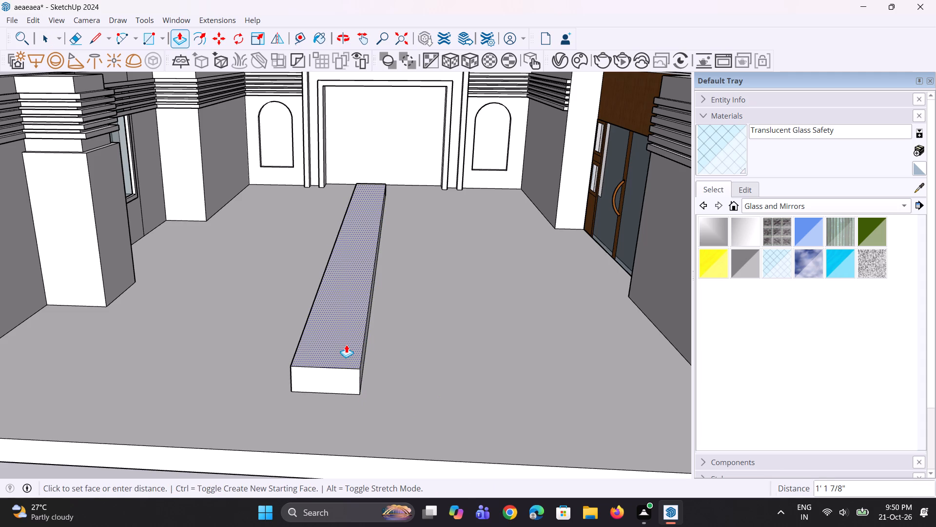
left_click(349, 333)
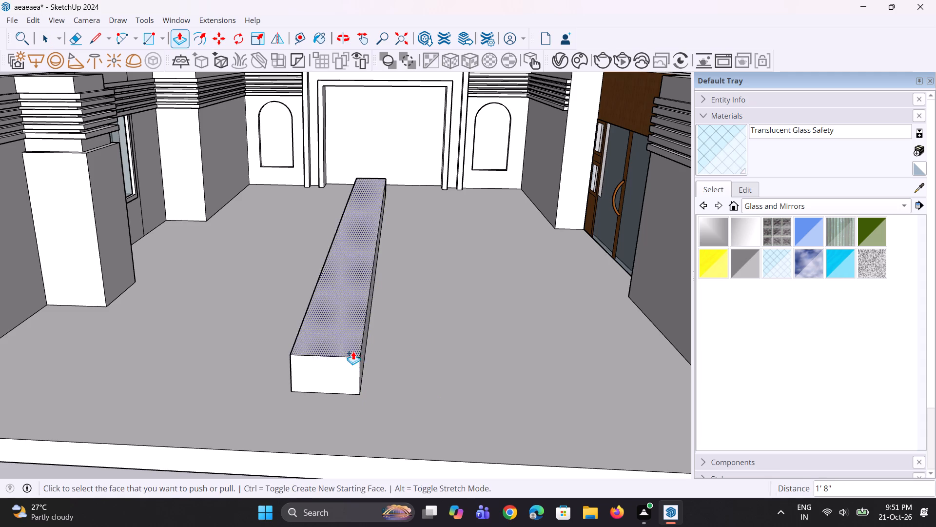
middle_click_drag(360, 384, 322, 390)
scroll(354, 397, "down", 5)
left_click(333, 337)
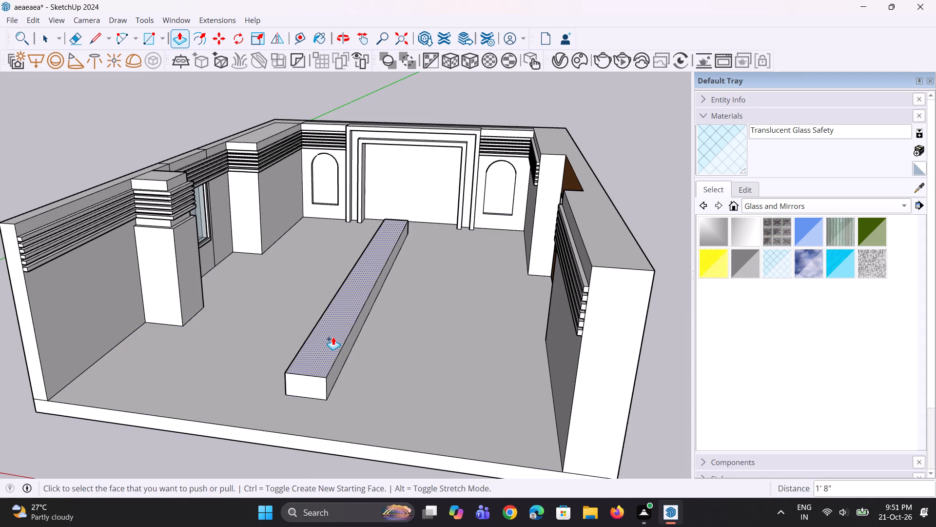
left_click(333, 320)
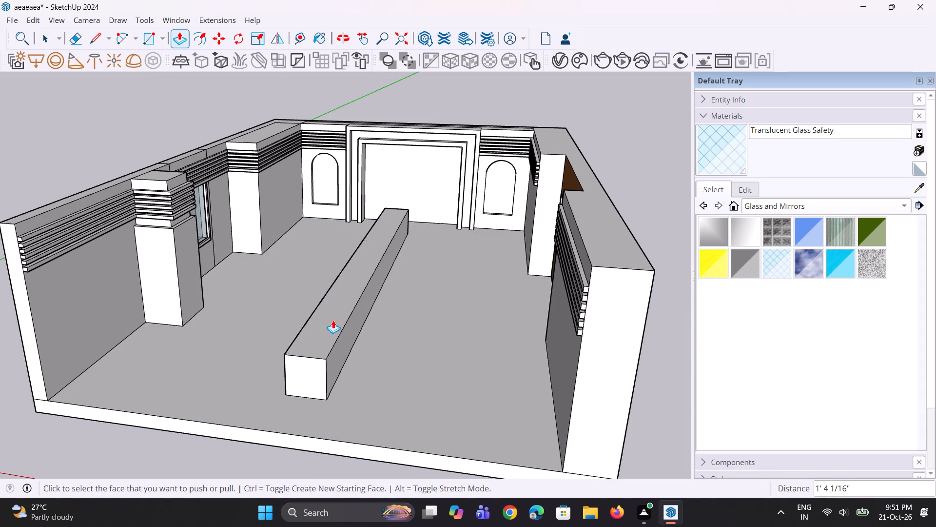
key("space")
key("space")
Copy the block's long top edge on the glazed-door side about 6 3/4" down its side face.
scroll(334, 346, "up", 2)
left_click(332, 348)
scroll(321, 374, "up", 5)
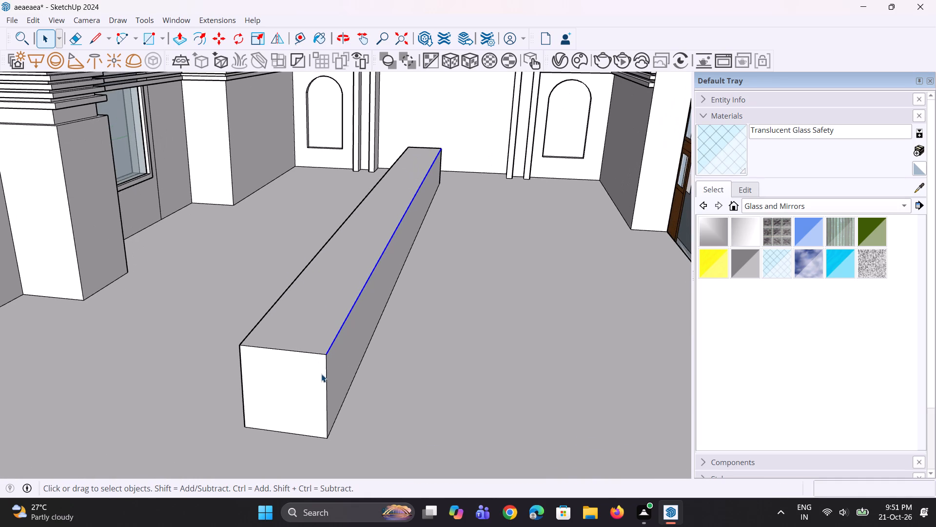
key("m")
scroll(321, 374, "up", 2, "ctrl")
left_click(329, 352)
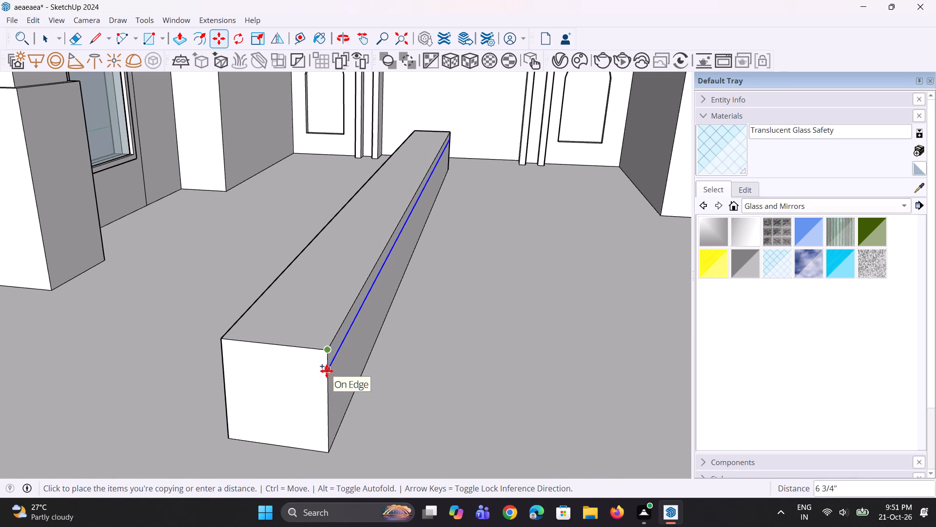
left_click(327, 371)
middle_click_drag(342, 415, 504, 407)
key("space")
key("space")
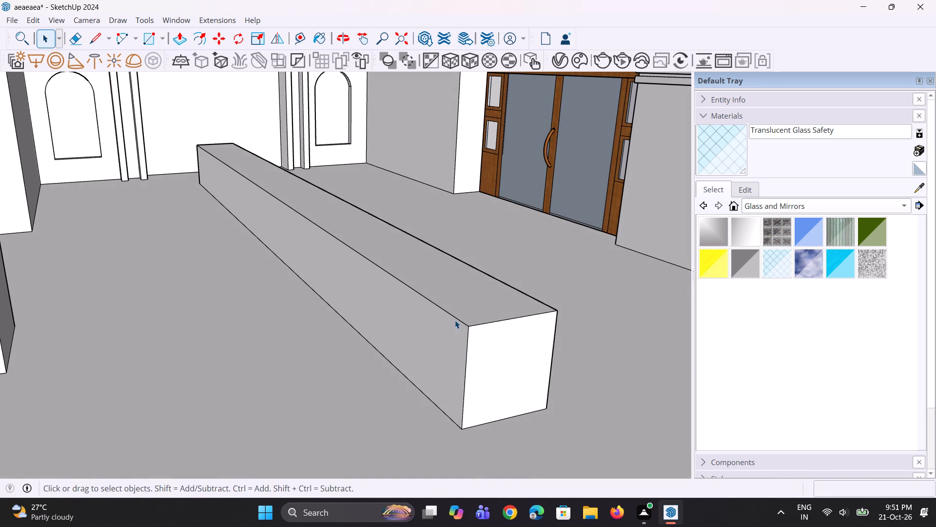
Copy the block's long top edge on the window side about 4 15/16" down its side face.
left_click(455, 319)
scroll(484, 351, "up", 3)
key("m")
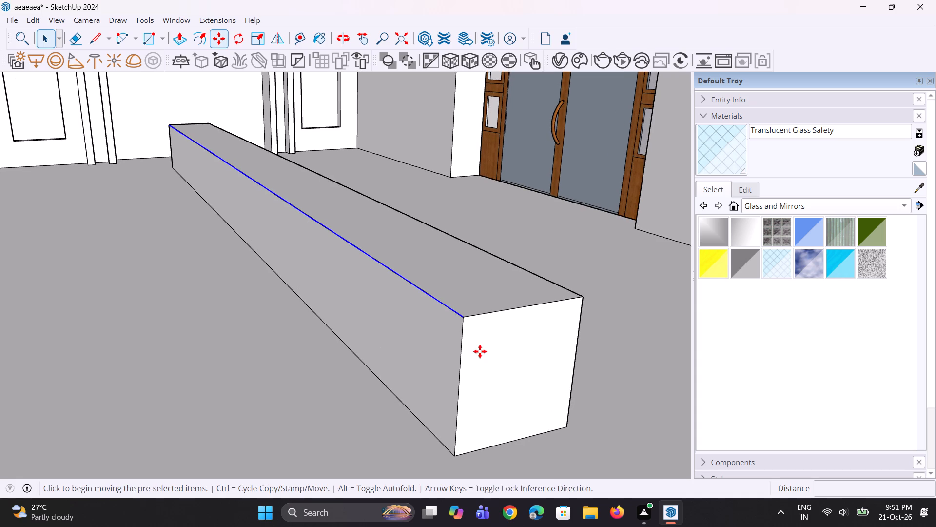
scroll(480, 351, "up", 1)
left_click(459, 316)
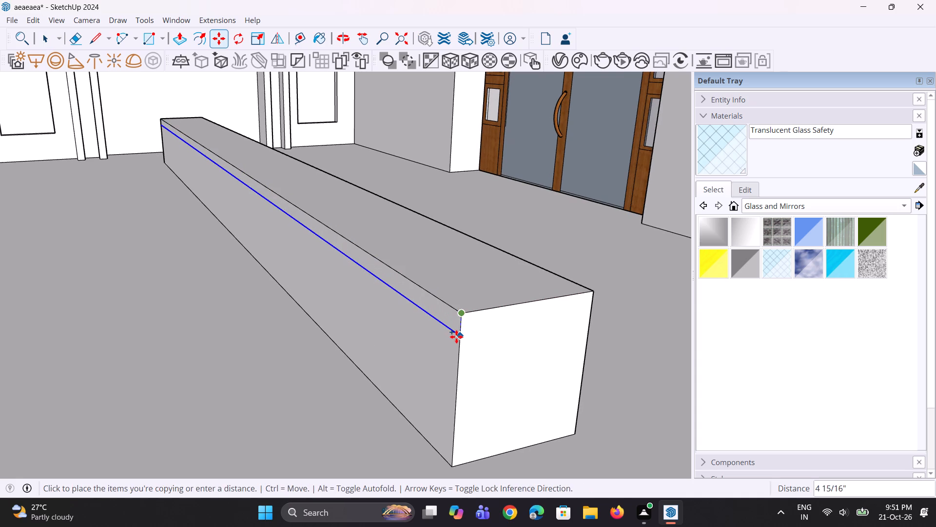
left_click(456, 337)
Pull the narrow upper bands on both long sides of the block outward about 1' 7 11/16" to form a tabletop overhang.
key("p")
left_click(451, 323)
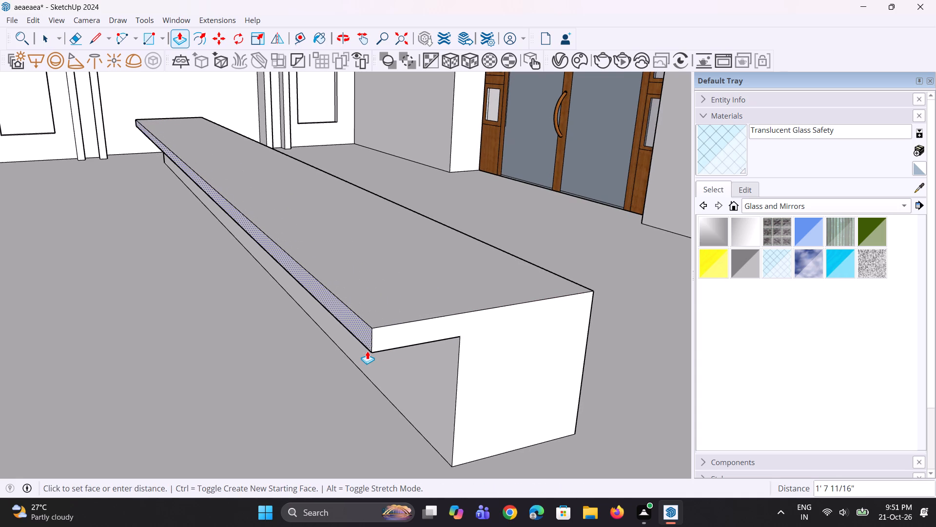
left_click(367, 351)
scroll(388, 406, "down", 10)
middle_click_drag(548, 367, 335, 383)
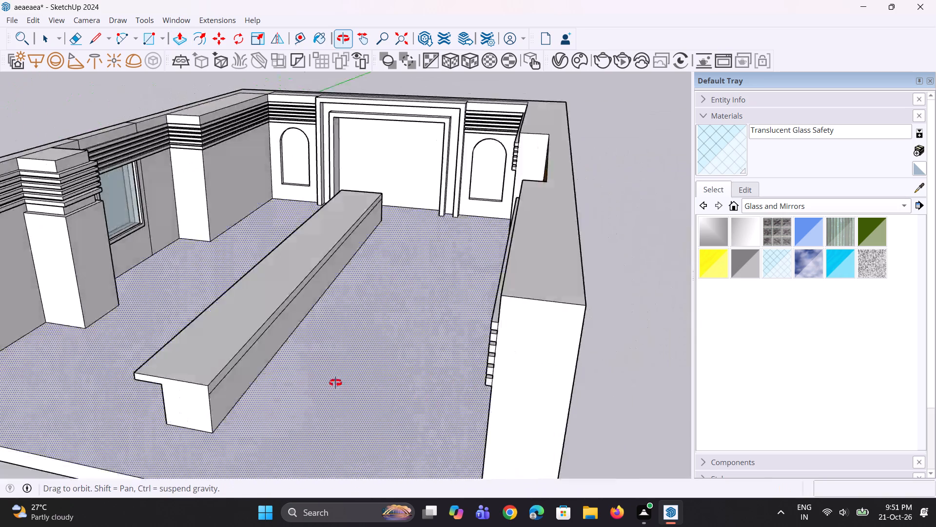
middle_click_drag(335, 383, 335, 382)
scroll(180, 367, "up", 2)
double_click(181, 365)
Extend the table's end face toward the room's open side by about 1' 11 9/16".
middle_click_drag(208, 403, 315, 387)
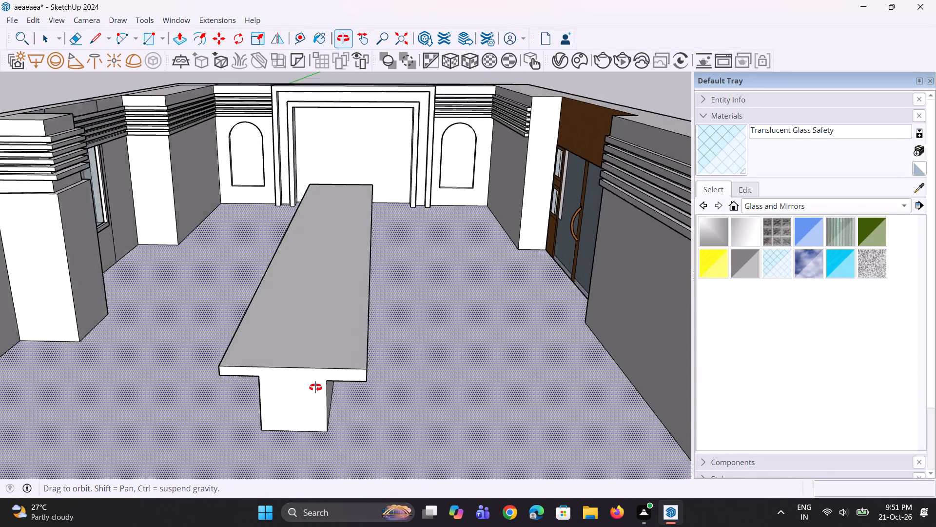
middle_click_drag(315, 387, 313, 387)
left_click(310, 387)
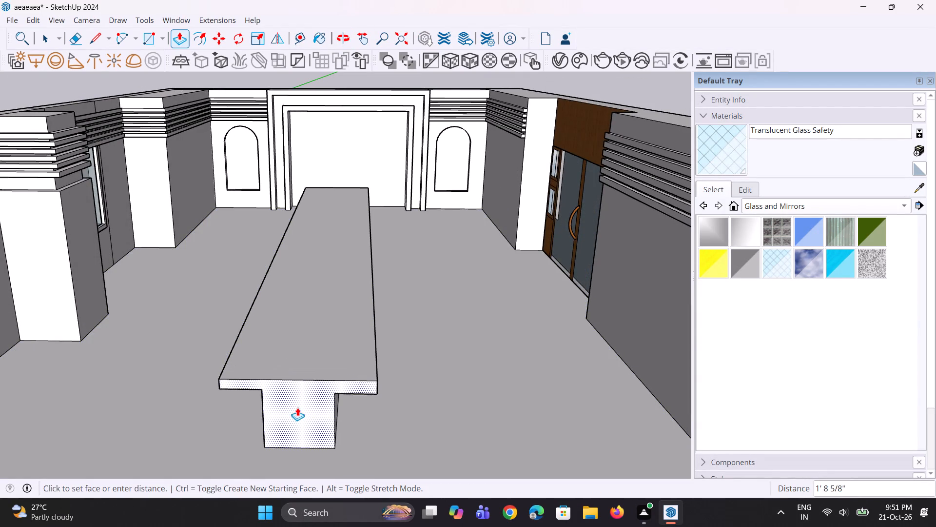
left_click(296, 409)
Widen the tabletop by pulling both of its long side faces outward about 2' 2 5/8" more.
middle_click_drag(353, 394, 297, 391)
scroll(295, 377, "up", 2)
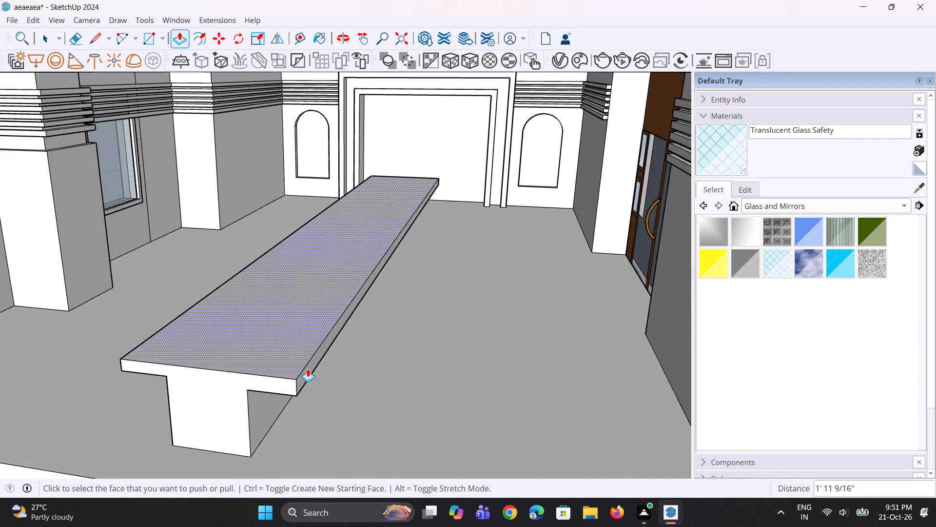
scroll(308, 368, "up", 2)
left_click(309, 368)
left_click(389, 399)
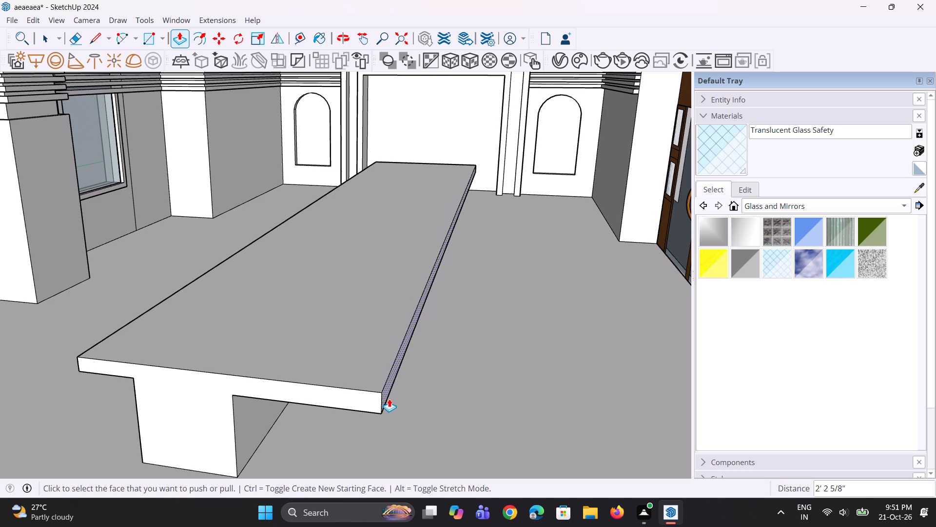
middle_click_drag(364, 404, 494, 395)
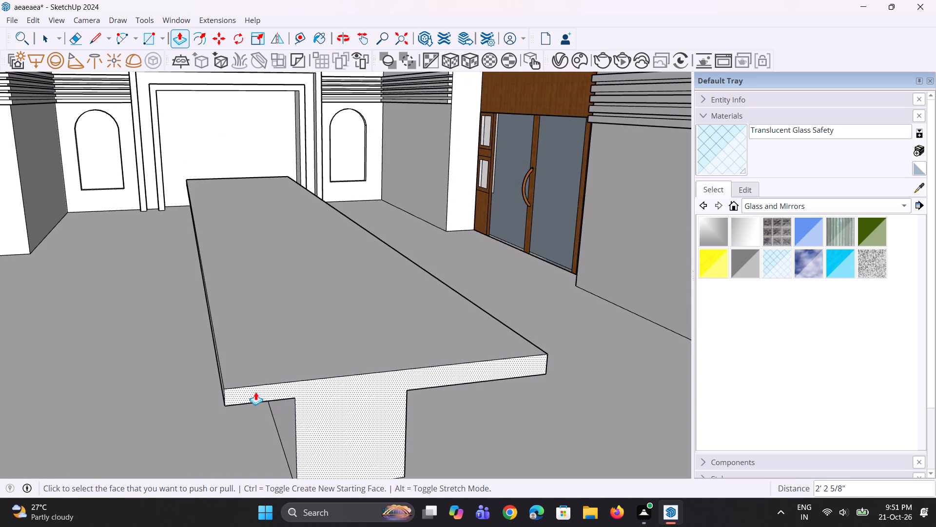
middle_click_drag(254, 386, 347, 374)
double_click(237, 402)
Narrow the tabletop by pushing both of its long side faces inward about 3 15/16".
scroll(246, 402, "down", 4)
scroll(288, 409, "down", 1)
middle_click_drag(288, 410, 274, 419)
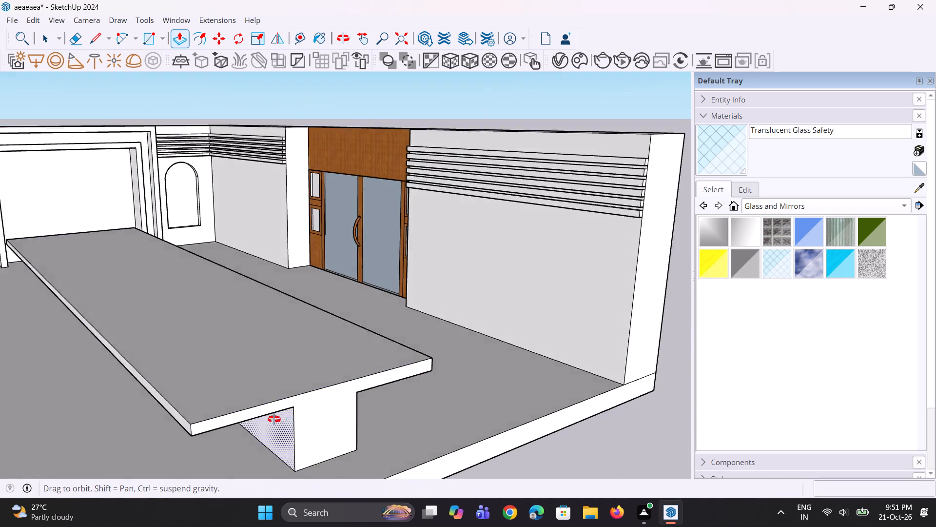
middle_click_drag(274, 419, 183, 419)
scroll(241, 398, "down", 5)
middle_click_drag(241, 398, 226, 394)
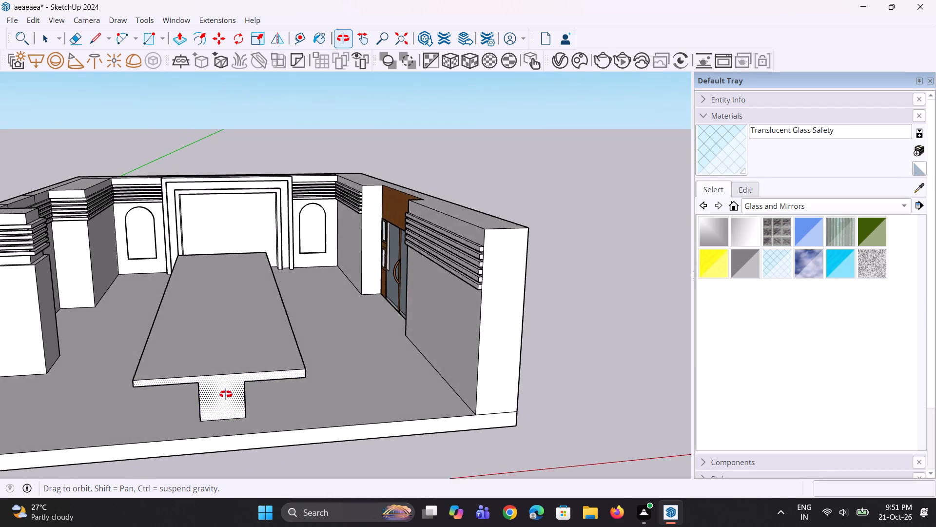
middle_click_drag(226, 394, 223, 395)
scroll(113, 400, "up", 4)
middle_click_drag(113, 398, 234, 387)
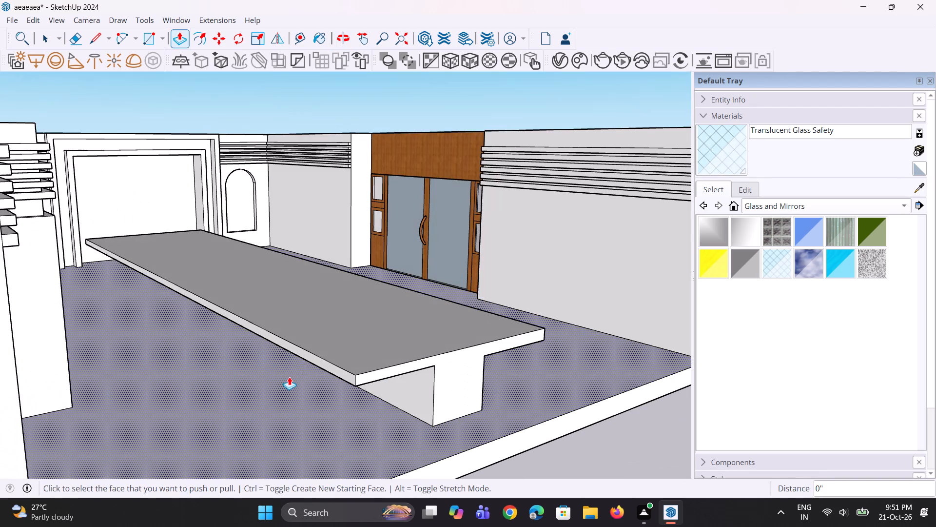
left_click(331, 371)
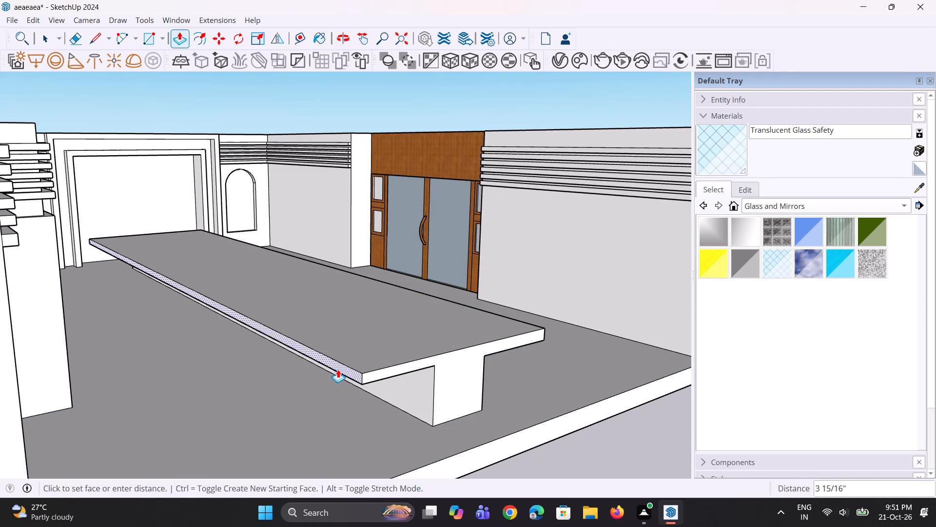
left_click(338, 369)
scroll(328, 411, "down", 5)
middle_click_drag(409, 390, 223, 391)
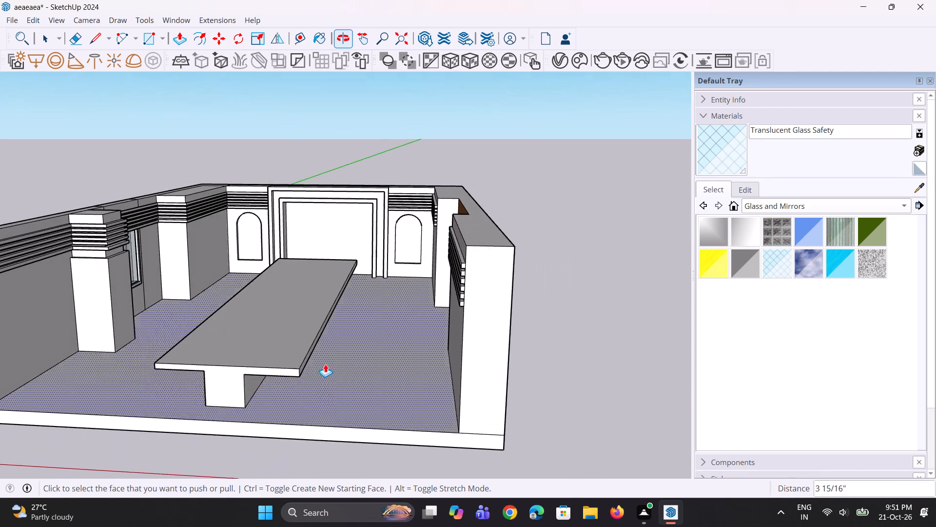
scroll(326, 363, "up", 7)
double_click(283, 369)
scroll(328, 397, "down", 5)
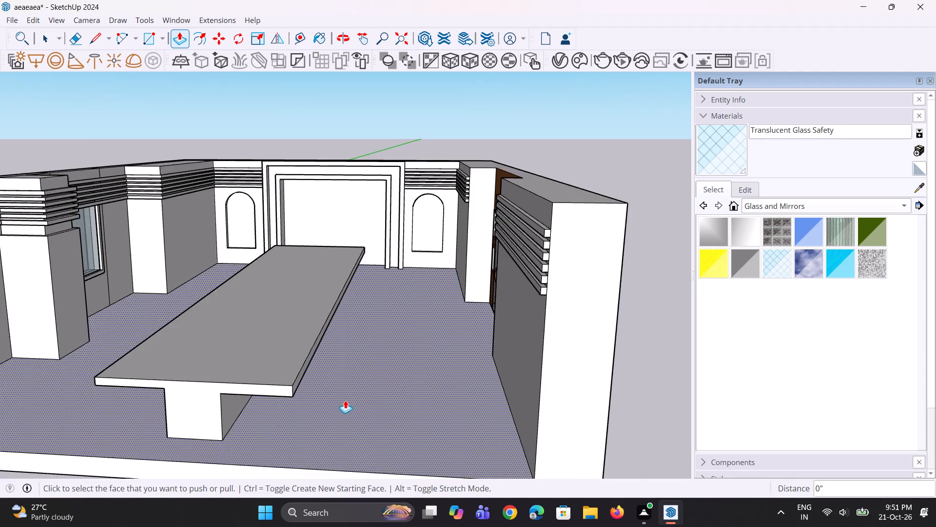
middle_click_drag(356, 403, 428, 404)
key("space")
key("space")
Examine the table's proportions and placement within the room from several angles.
scroll(316, 385, "down", 5)
middle_click_drag(289, 397, 276, 412)
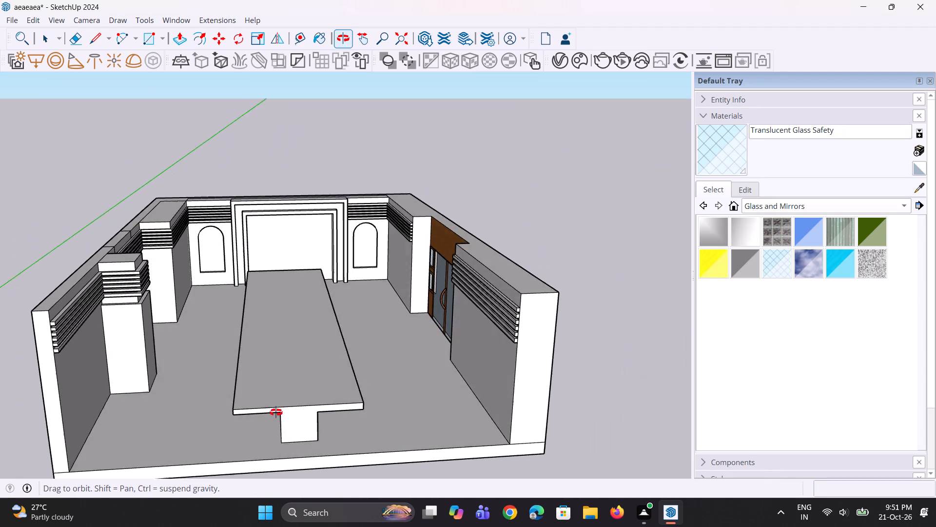
middle_click_drag(276, 412, 277, 407)
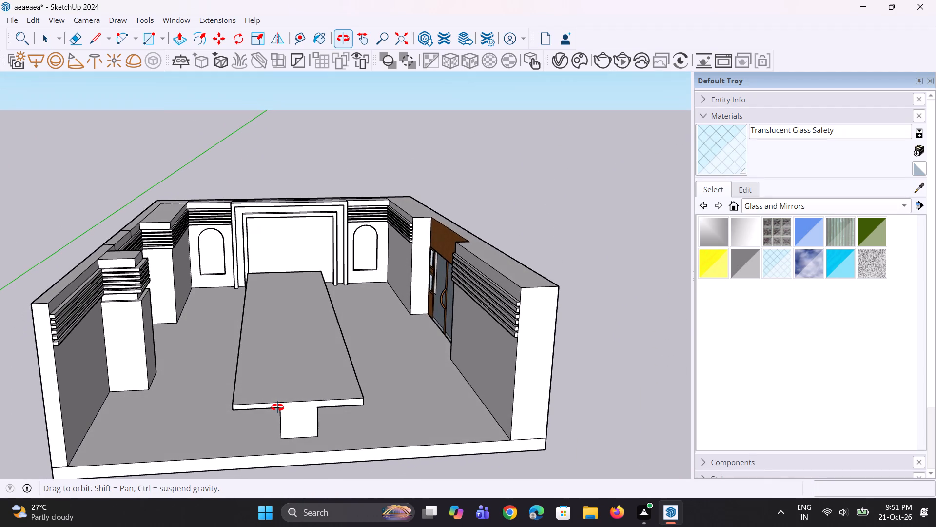
middle_click_drag(277, 407, 273, 394)
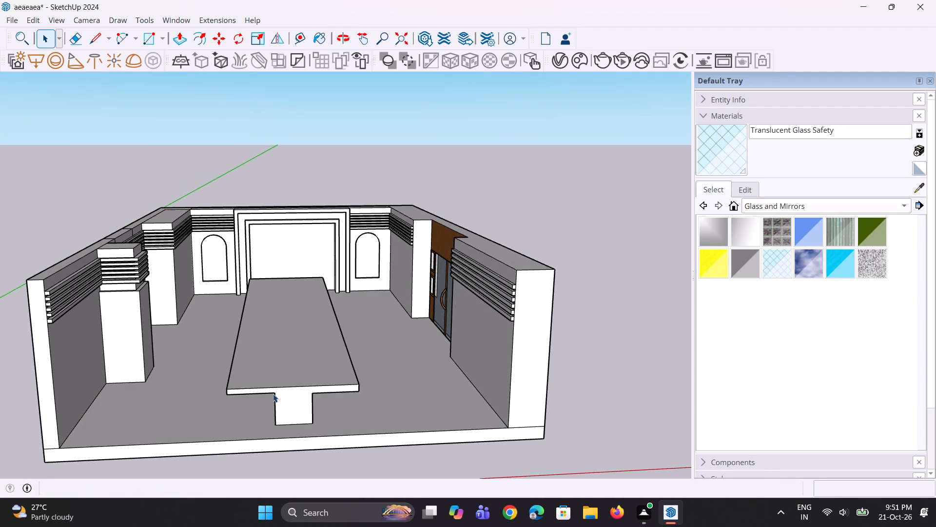
scroll(292, 421, "down", 3)
middle_click_drag(293, 421, 253, 416)
scroll(300, 373, "up", 3)
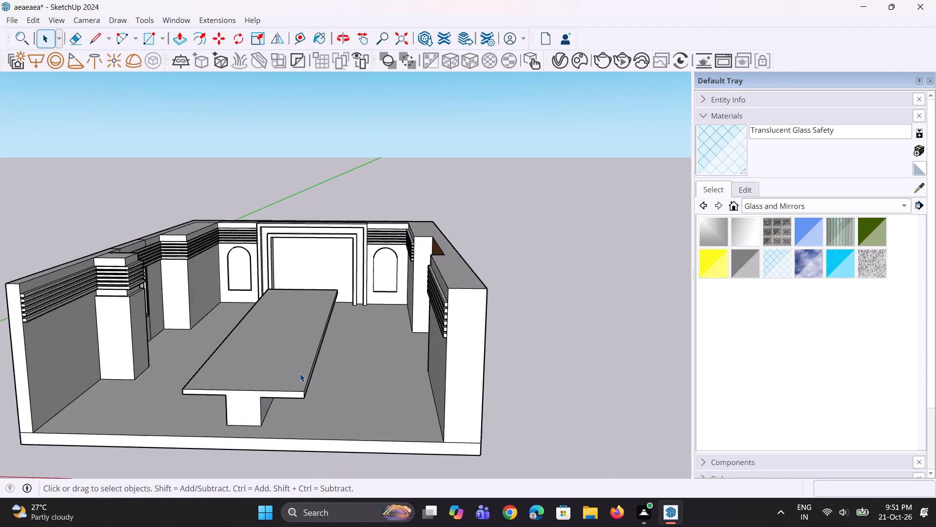
scroll(299, 374, "up", 3)
scroll(300, 385, "down", 4)
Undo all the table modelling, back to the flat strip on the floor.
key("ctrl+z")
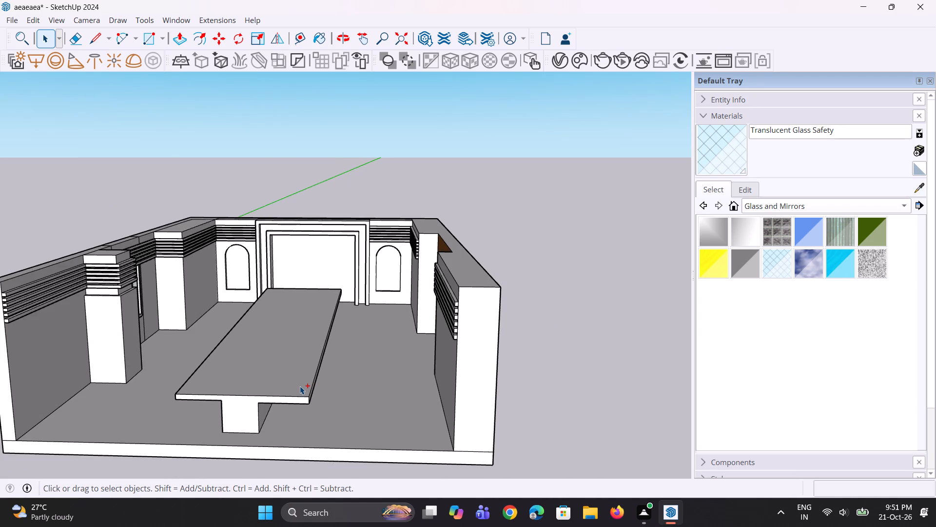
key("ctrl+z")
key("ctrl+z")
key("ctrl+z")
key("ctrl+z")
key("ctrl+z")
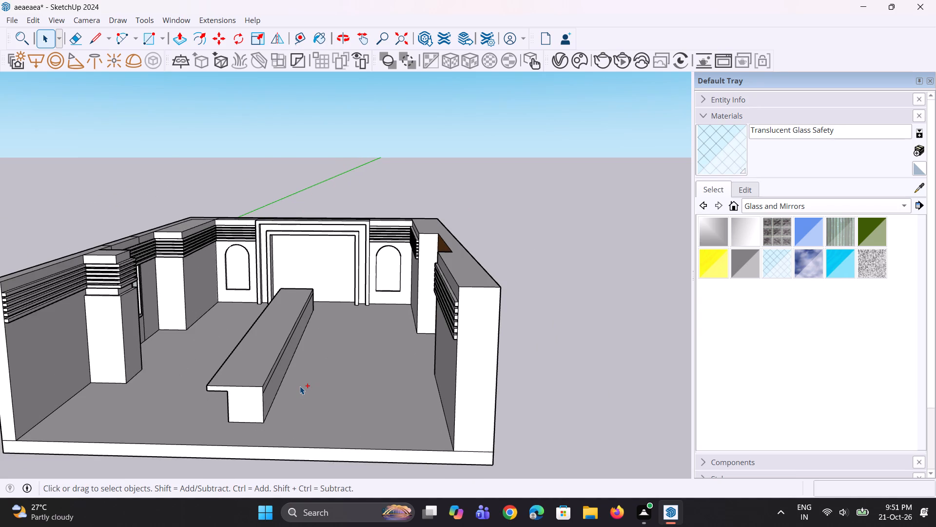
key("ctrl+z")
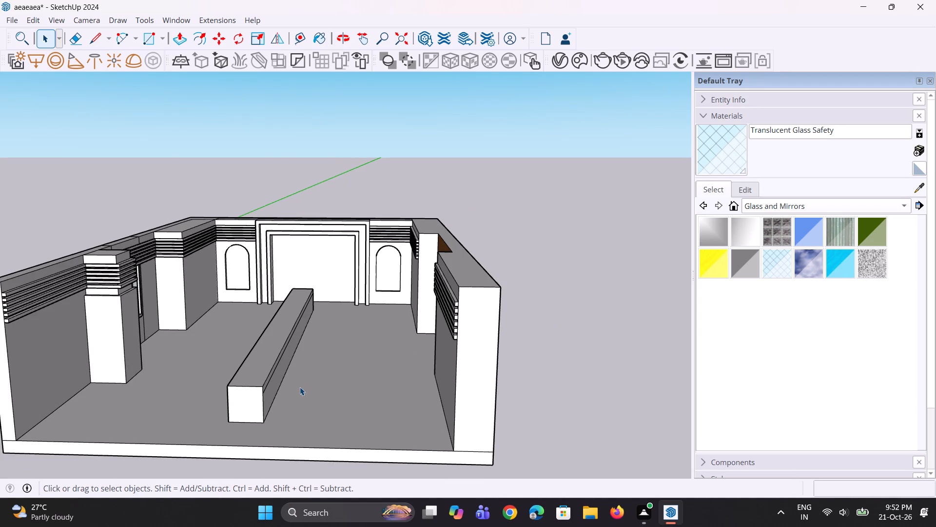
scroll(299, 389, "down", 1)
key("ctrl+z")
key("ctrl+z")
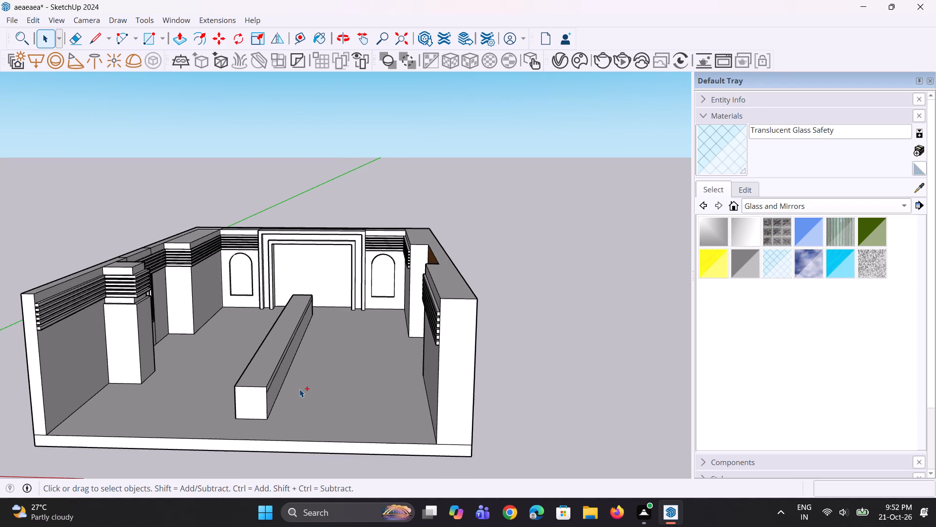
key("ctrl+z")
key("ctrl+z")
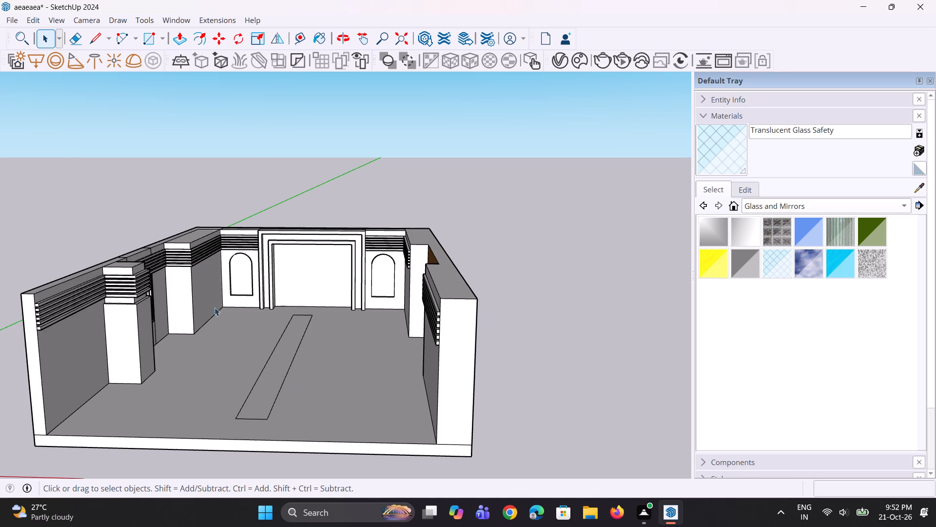
Copy the window-side wall's floor edge to the opposite wall and divide the distance by 2 to mark the room's centreline.
middle_click_drag(219, 341, 243, 396)
scroll(208, 312, "up", 5)
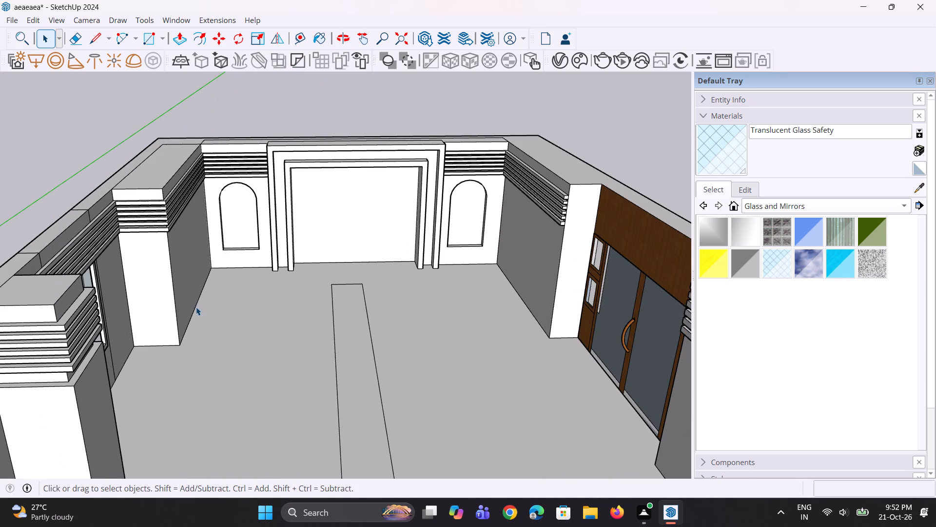
left_click(196, 307)
scroll(187, 338, "up", 1)
key("m")
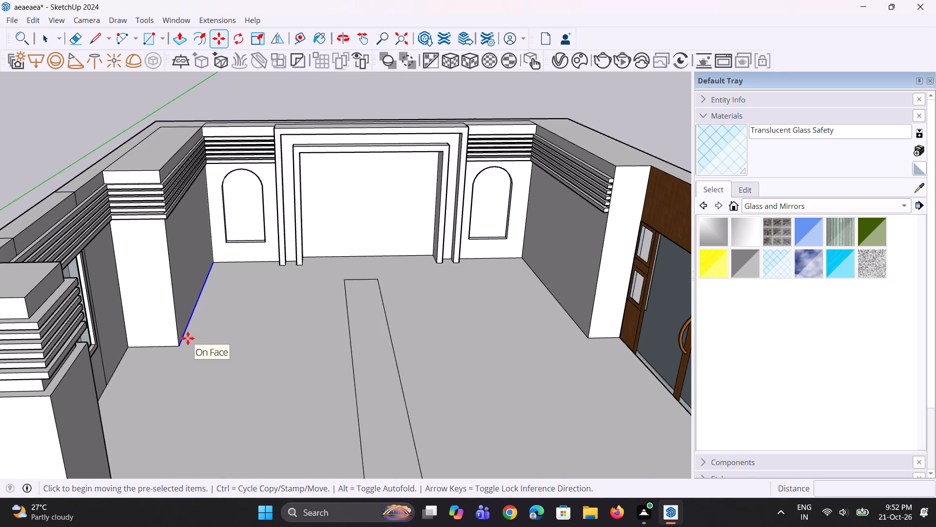
left_click(179, 344)
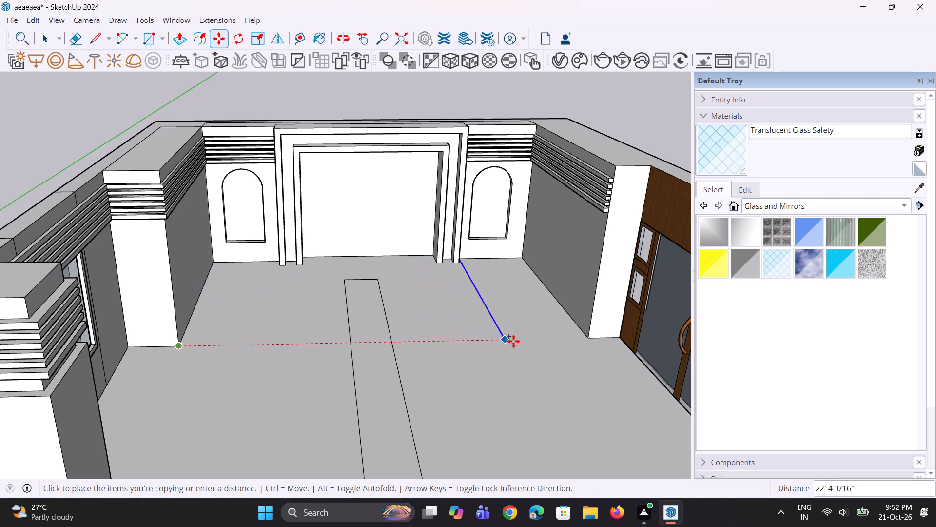
left_click(584, 337)
type("/2")
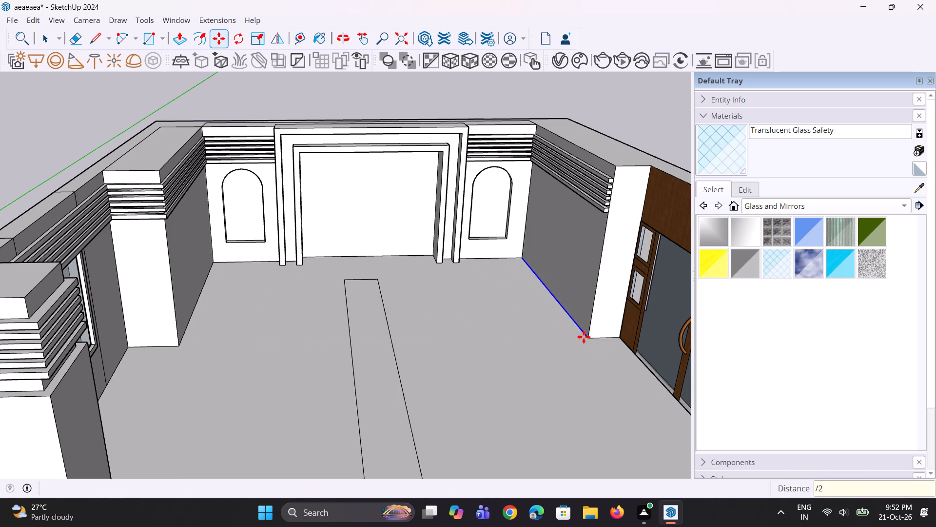
key("Return")
scroll(387, 390, "down", 3)
middle_click_drag(387, 391, 369, 372)
key("space")
key("space")
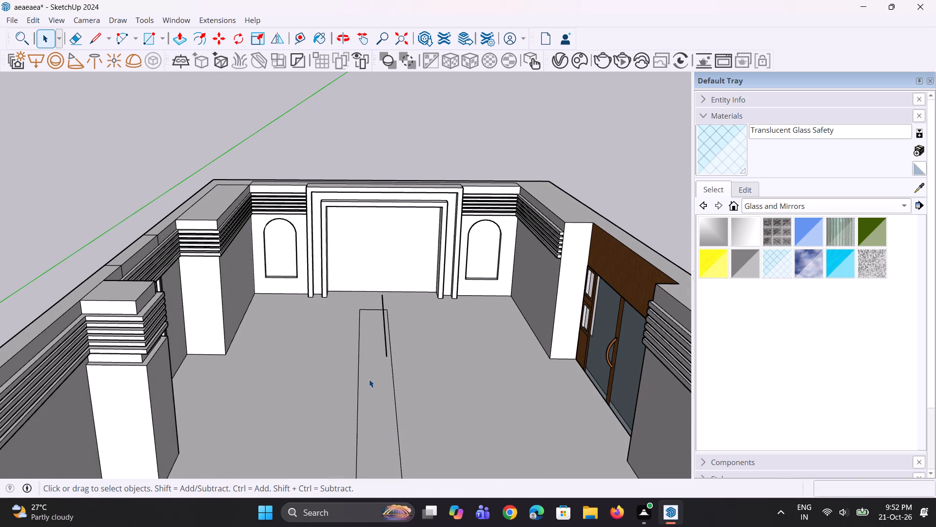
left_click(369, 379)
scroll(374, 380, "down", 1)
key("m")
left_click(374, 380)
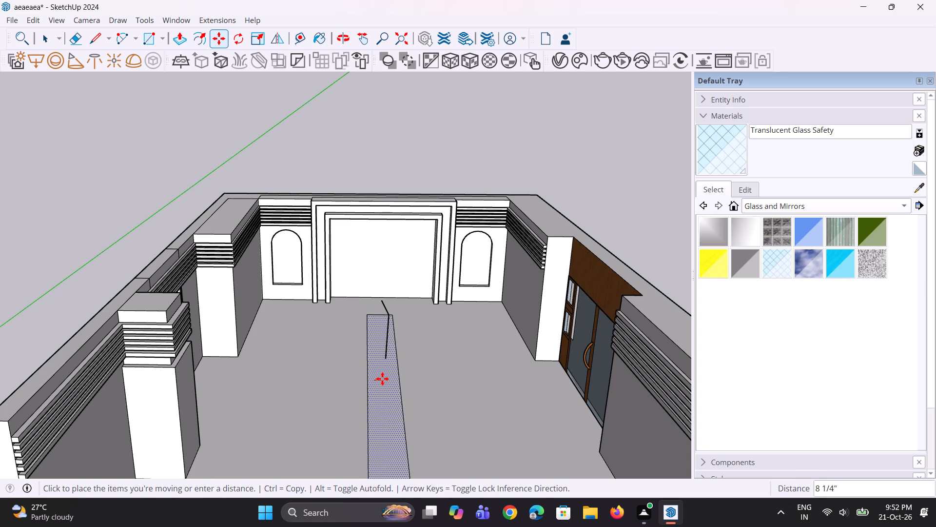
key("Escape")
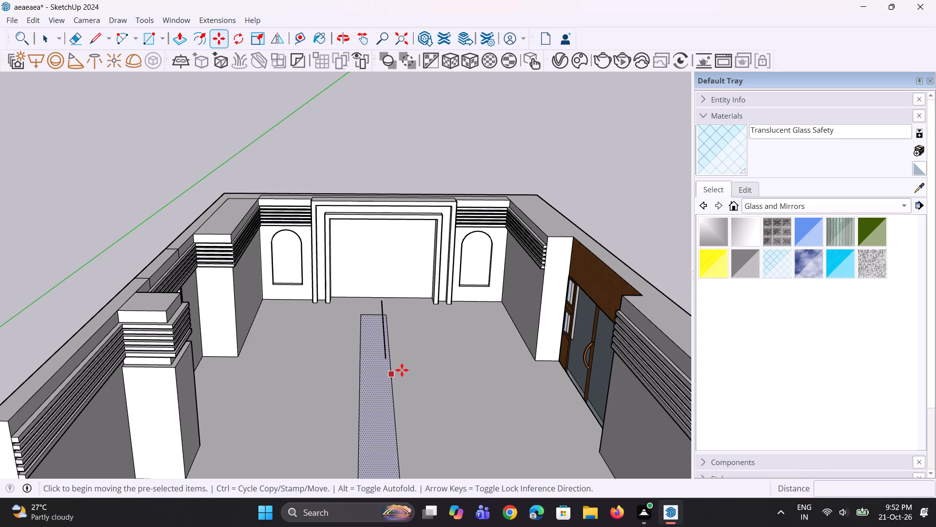
Erase the part of the centreline that crosses the floor strip.
scroll(405, 363, "up", 3)
scroll(376, 301, "up", 5)
key("e")
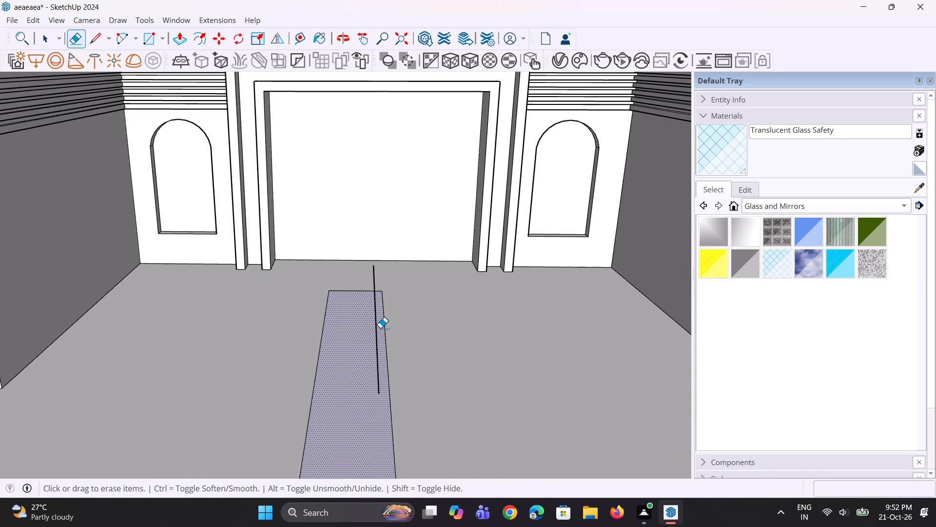
left_click(377, 333)
scroll(373, 323, "up", 1)
key("space")
key("space")
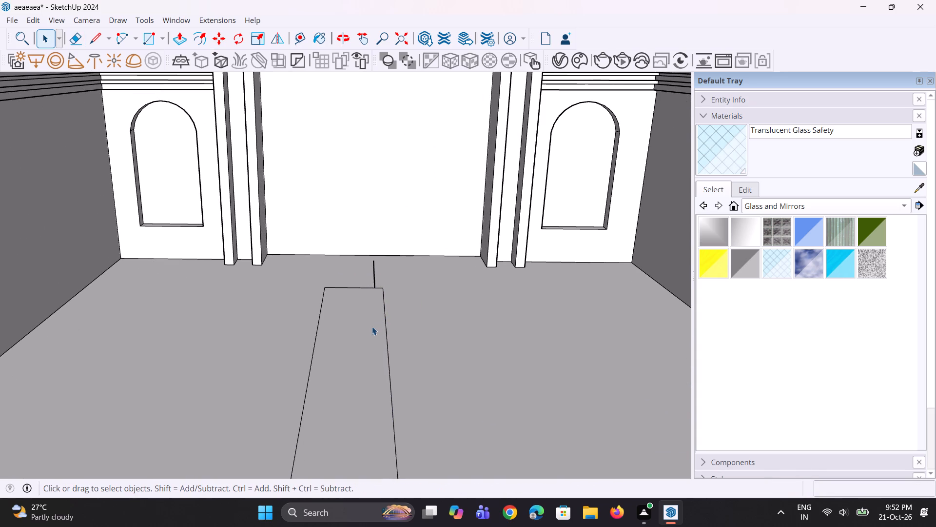
Move the floor strip about 1' 2" along the red axis toward the door side to centre it on the centreline.
scroll(371, 313, "up", 5)
left_click(392, 338)
left_click(337, 348)
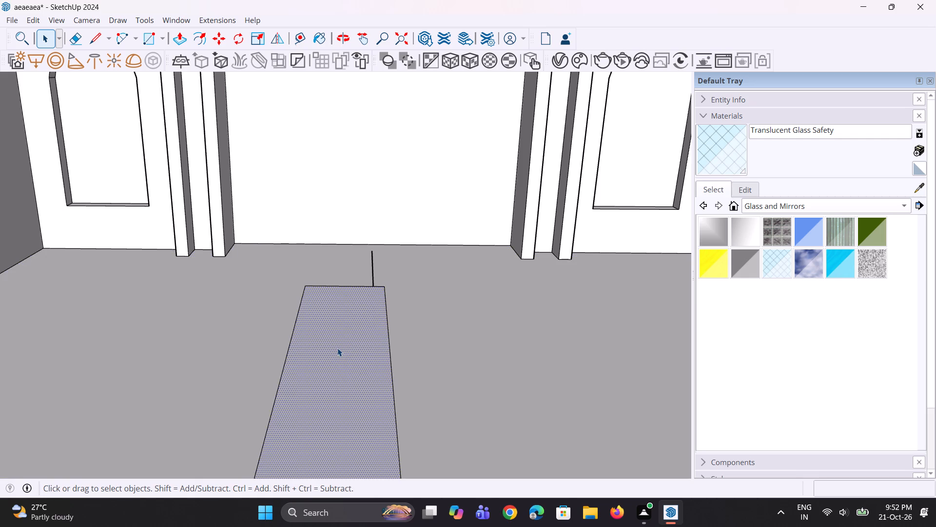
key("m")
left_click(337, 348)
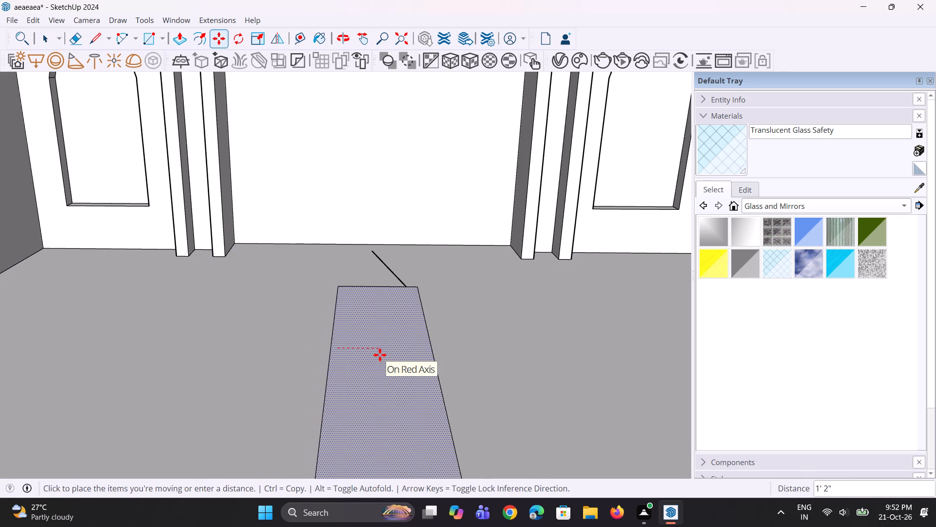
left_click(380, 354)
Erase the leftover centreline segment between the strip and the end wall.
scroll(355, 372, "down", 4)
key("e")
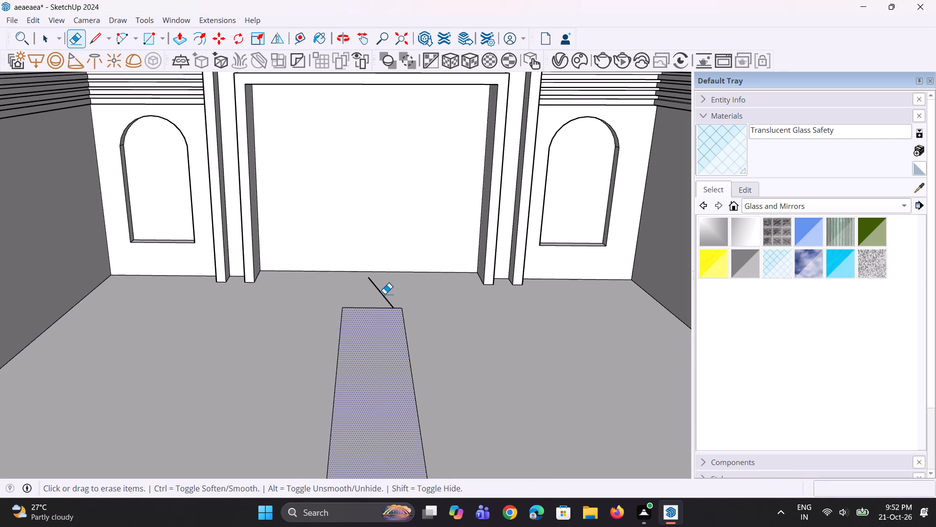
left_click(385, 294)
Push/Pull the floor strip up about 2' 10" to form the table's block.
scroll(328, 328, "down", 13)
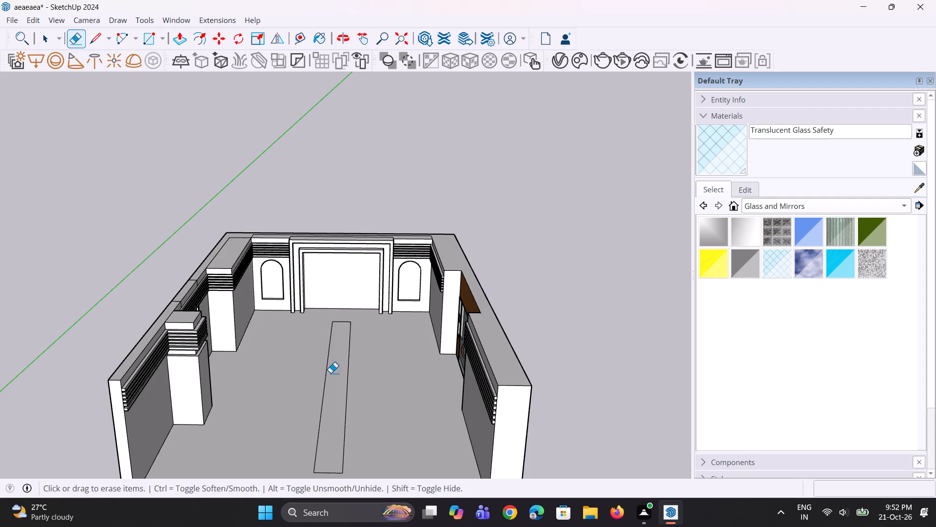
middle_click_drag(332, 374, 352, 347)
key("p")
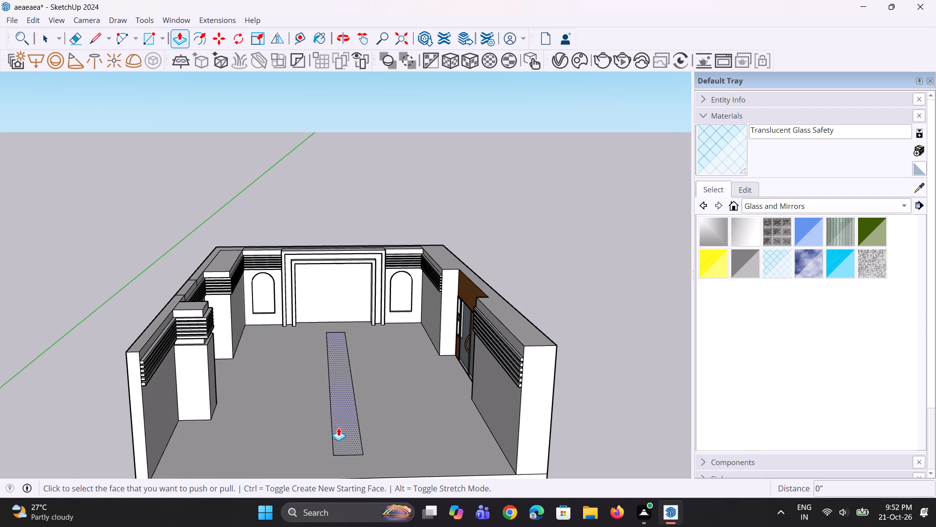
left_click(339, 427)
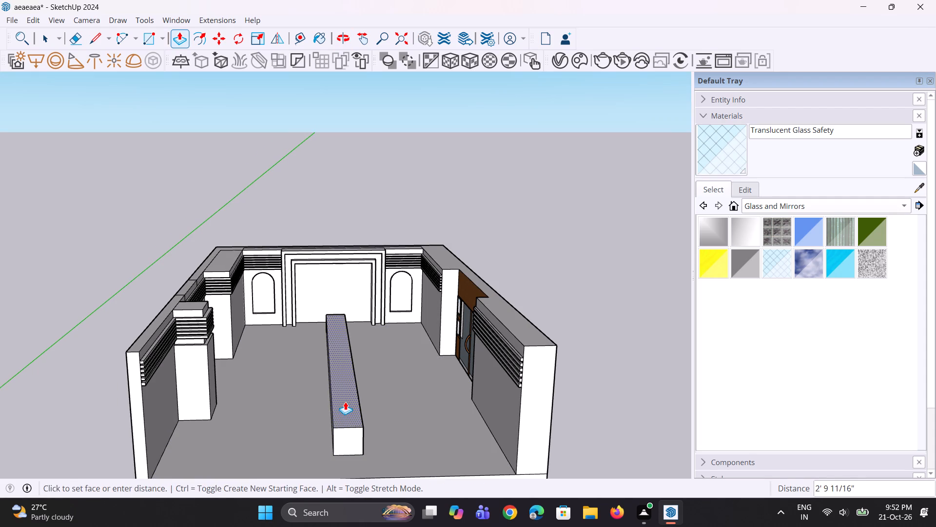
left_click(345, 399)
Raise the top face of the table block by 1" more.
middle_click_drag(352, 409, 272, 398)
key("space")
key("space")
scroll(292, 405, "up", 1)
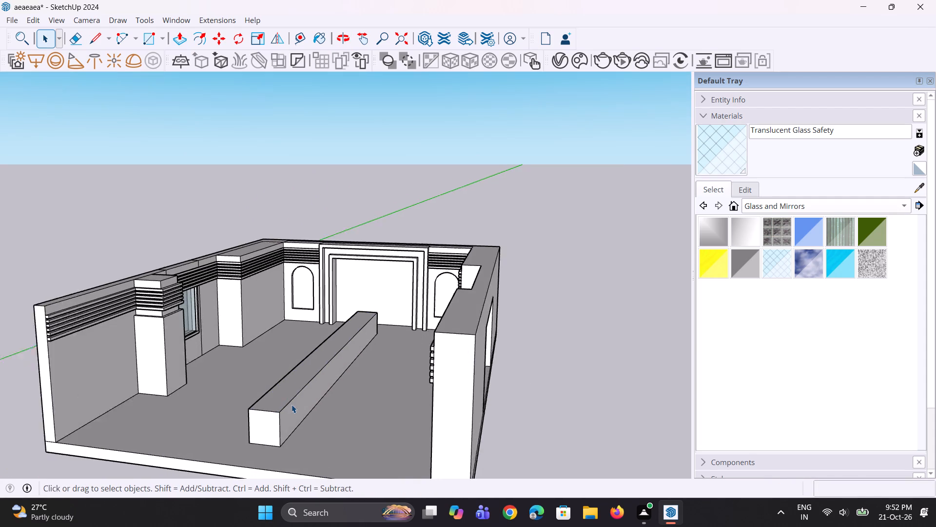
scroll(292, 405, "up", 1)
key("space")
scroll(287, 405, "up", 2)
middle_click_drag(249, 414, 280, 407)
scroll(282, 405, "up", 4)
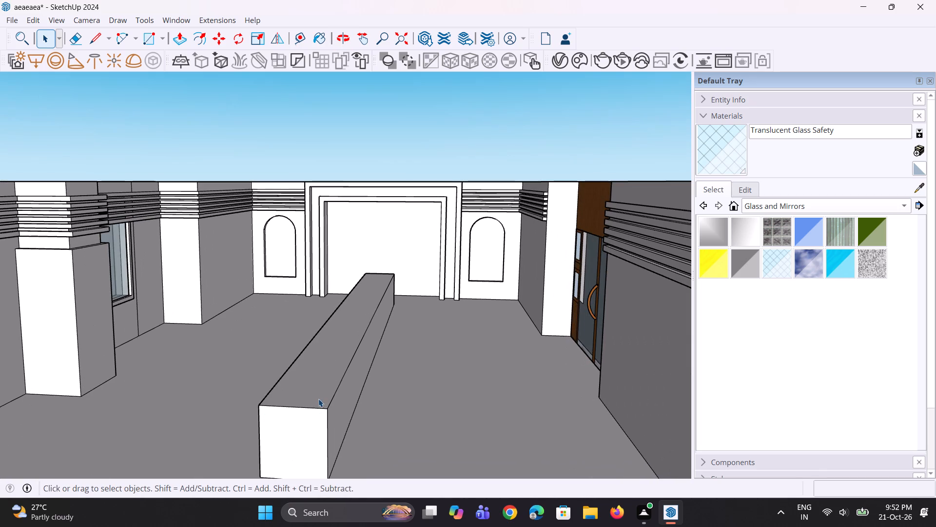
key("p")
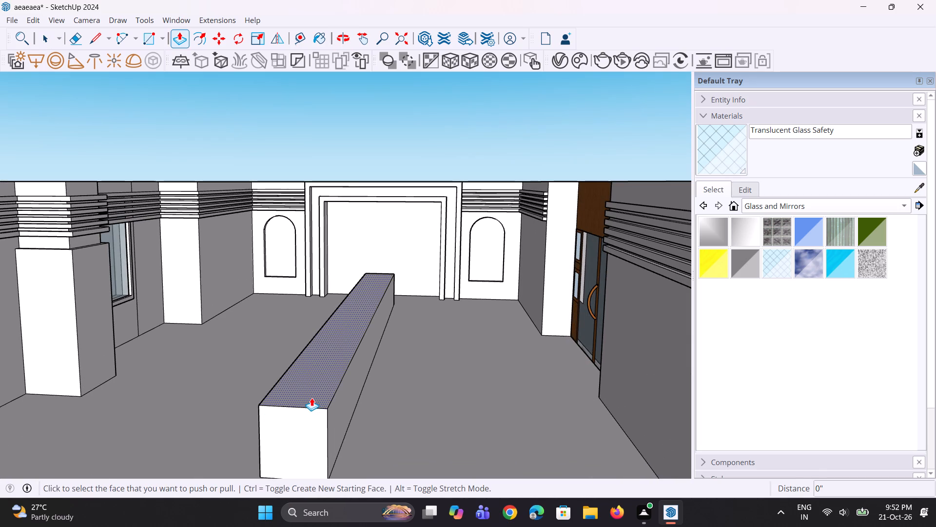
left_click(312, 395)
left_click(314, 393)
key("space")
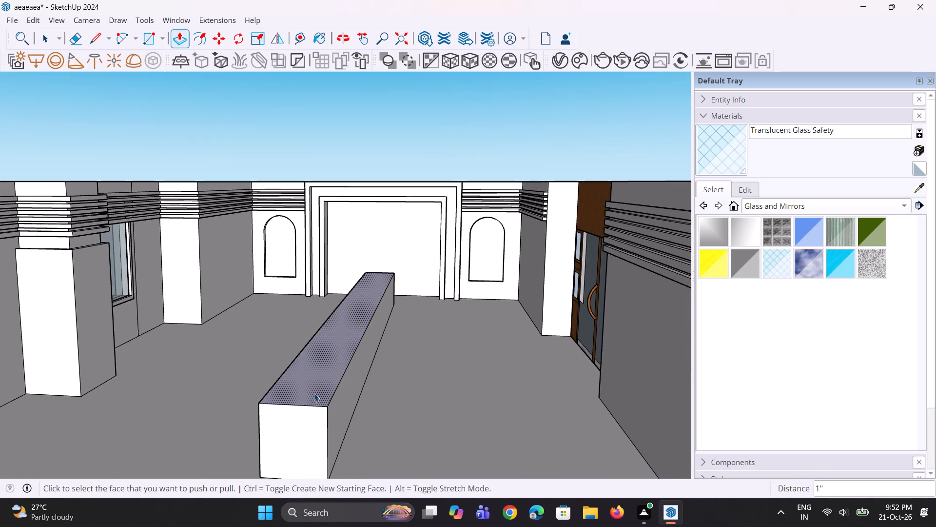
key("space")
Copy the block's long top edge on the door side about 5 3/16" down its side face.
left_click(330, 404)
scroll(327, 418, "up", 4)
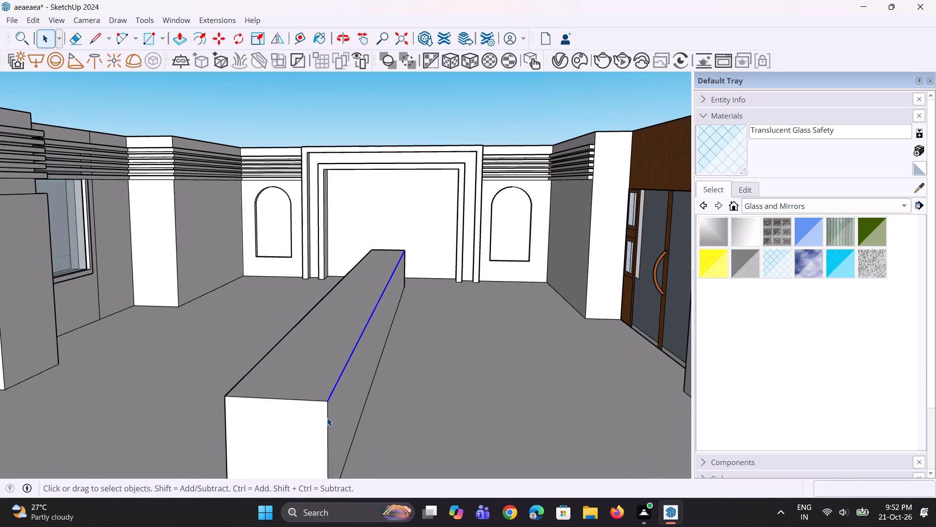
key("m")
scroll(327, 418, "up", 4, "ctrl")
left_click(329, 396)
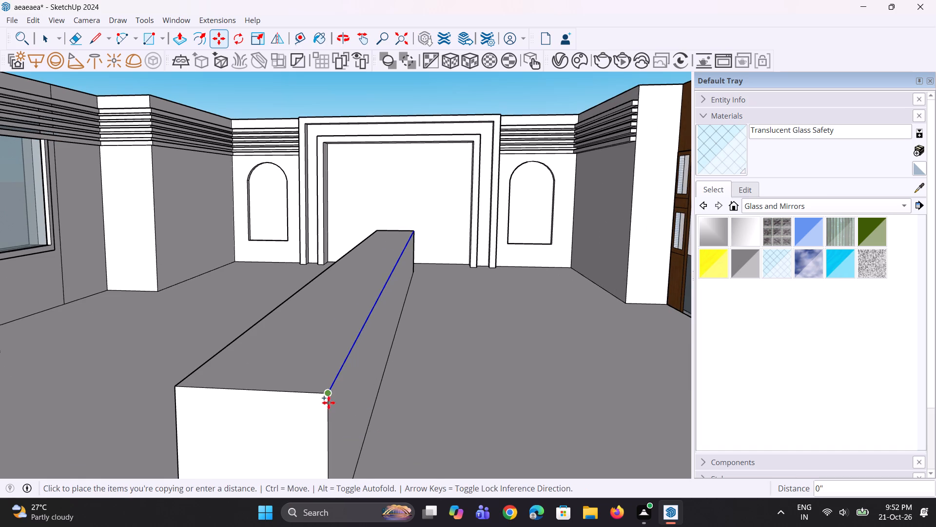
left_click(330, 418)
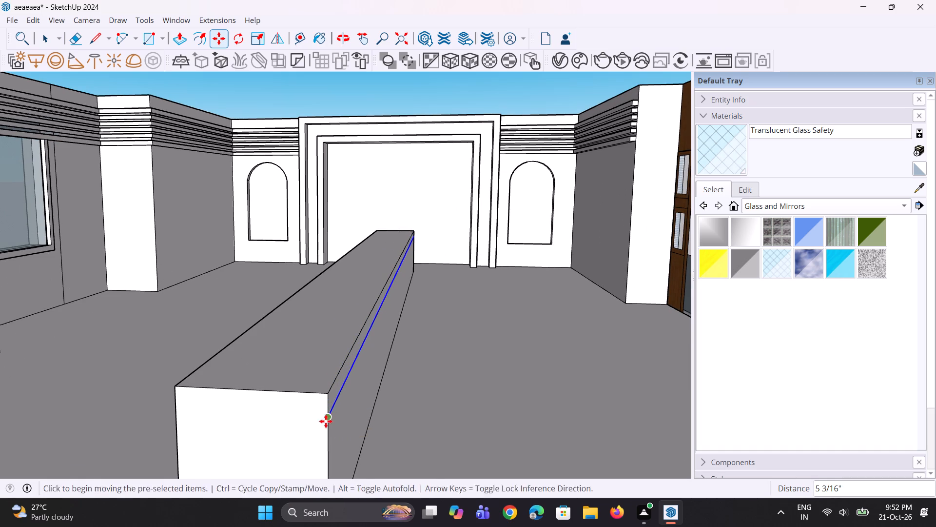
Copy the block's long top edge on the window side about 5 7/16" down its side face.
middle_click_drag(326, 421, 438, 402)
key("space")
key("space")
scroll(172, 403, "up", 2)
left_click(169, 403)
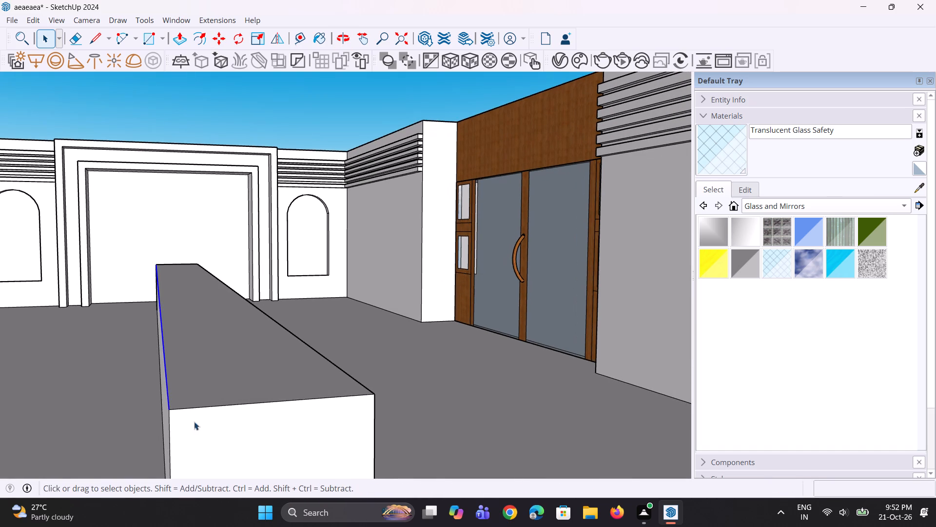
middle_click_drag(211, 421, 294, 386)
scroll(250, 386, "down", 12)
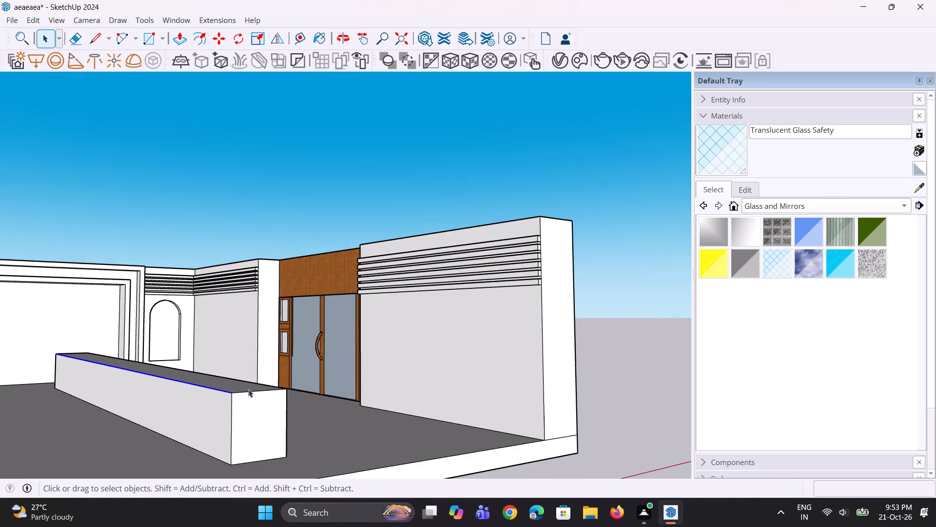
scroll(215, 420, "up", 6)
key("m")
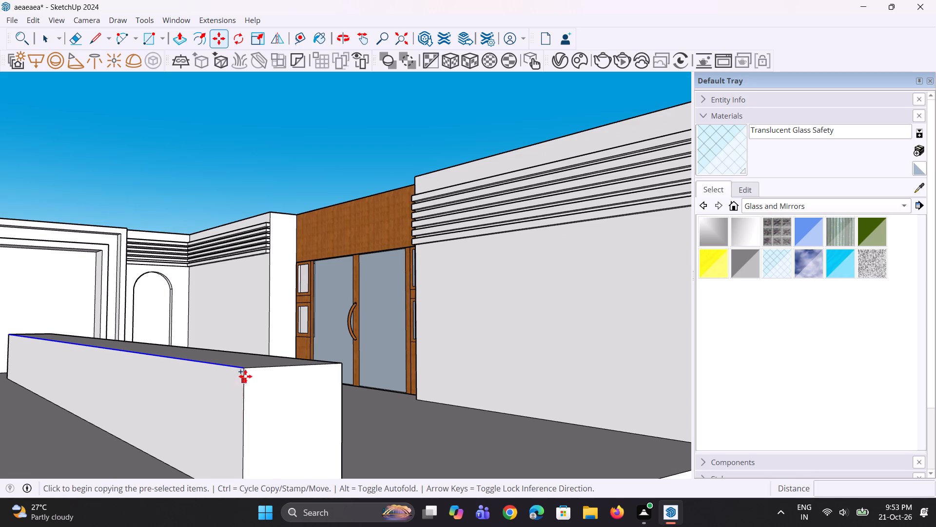
left_click(244, 372)
left_click(243, 388)
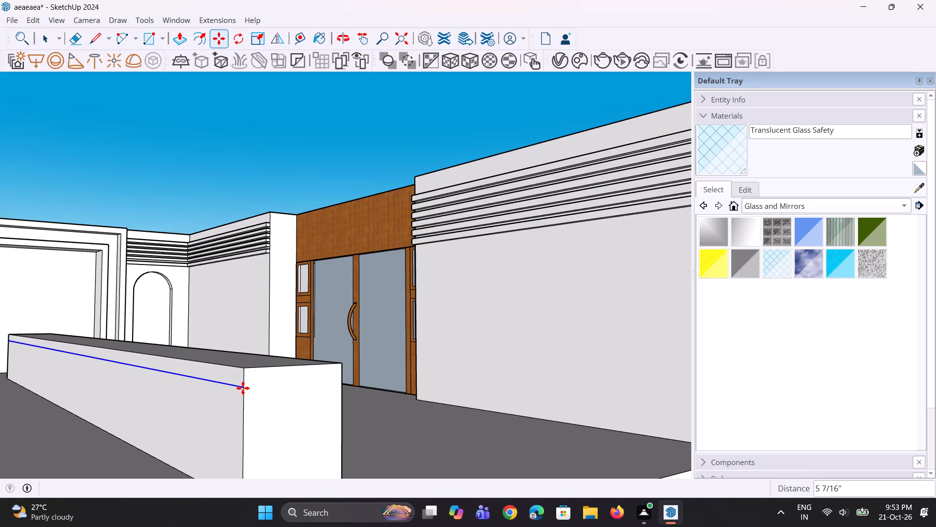
Pull the upper band on both long sides of the block outward about 11 5/16" to form an overhanging tabletop.
key("p")
left_click(236, 381)
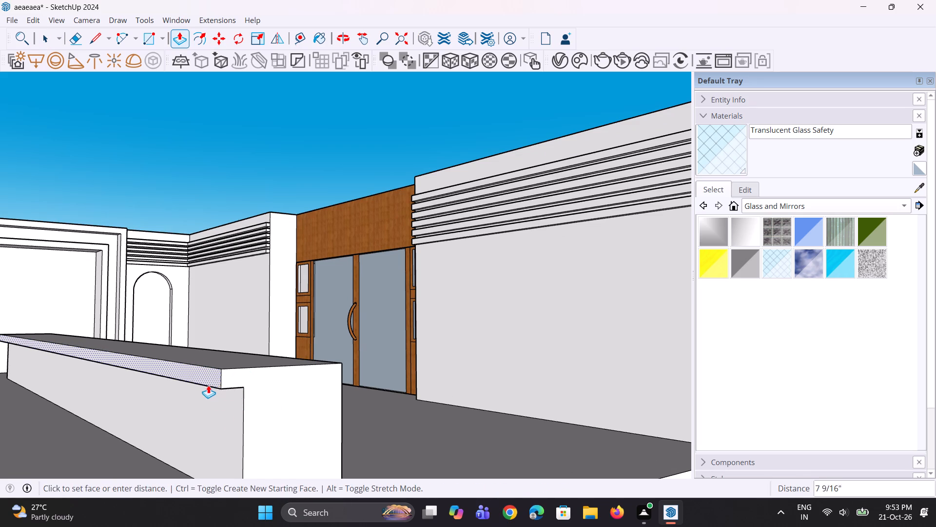
left_click(199, 387)
scroll(242, 384, "down", 5)
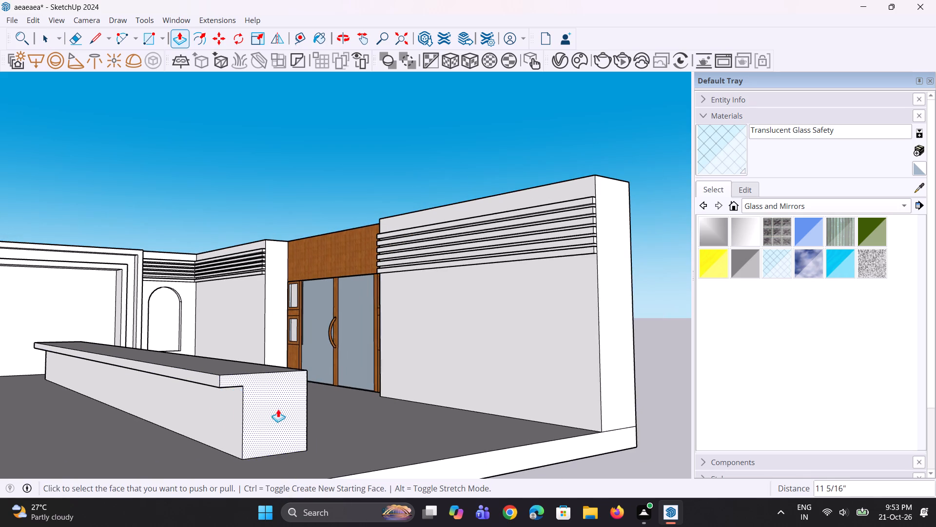
middle_click_drag(186, 426, 86, 423)
scroll(144, 387, "up", 5)
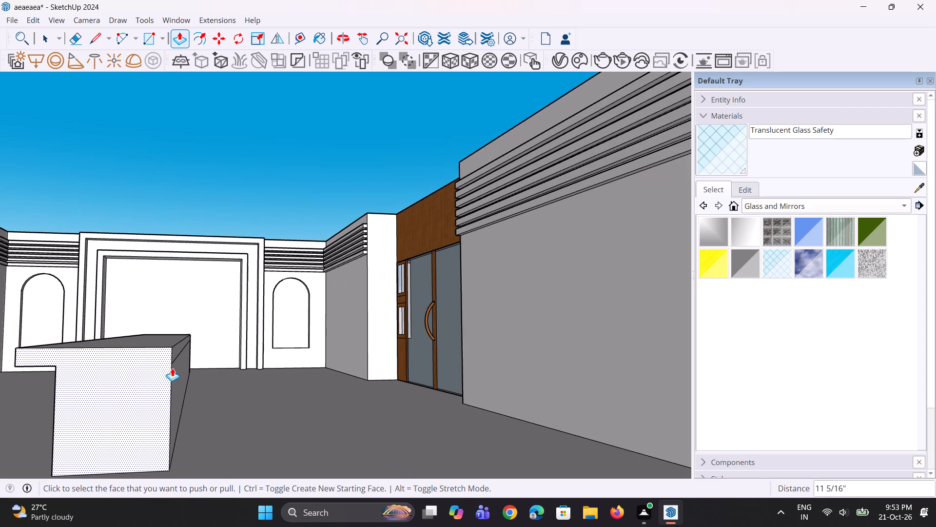
scroll(174, 359, "up", 1)
double_click(174, 359)
Extend the tabletop overhang on both long sides by the same 11 5/16" again.
scroll(250, 398, "down", 8)
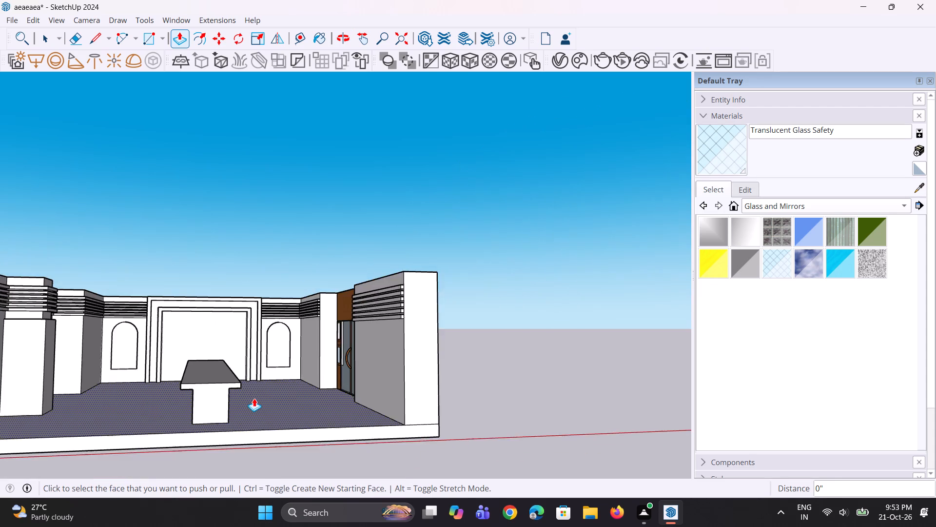
middle_click_drag(253, 400, 161, 425)
scroll(168, 394, "up", 6)
double_click(175, 397)
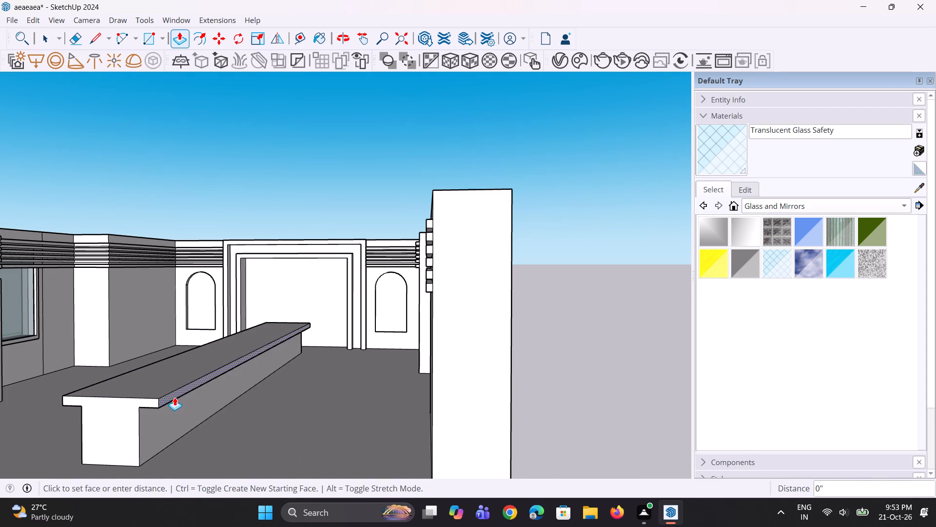
middle_click_drag(185, 424, 364, 420)
double_click(404, 403)
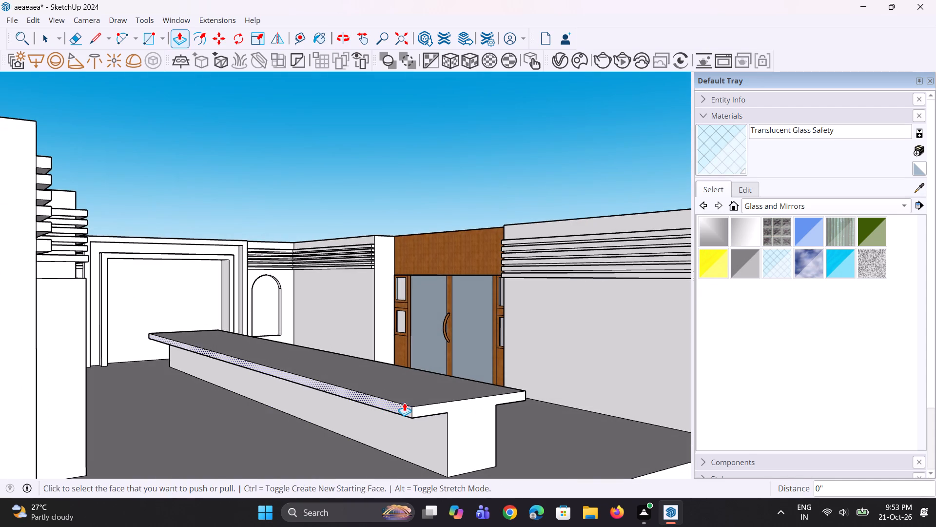
Extend the tabletop overhang on both long sides by about another 7 1/8".
scroll(306, 456, "down", 5)
middle_click_drag(361, 430, 194, 442)
scroll(309, 423, "up", 5)
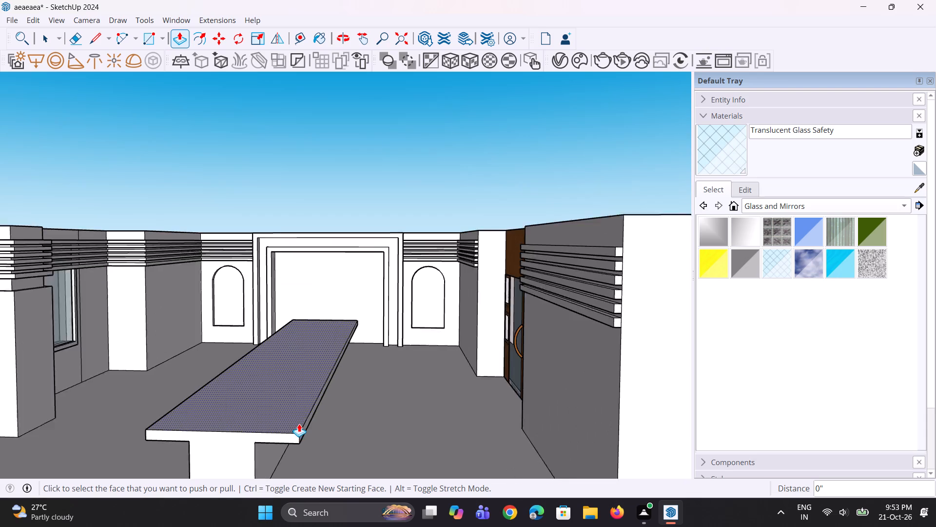
scroll(299, 424, "up", 4)
left_click(301, 437)
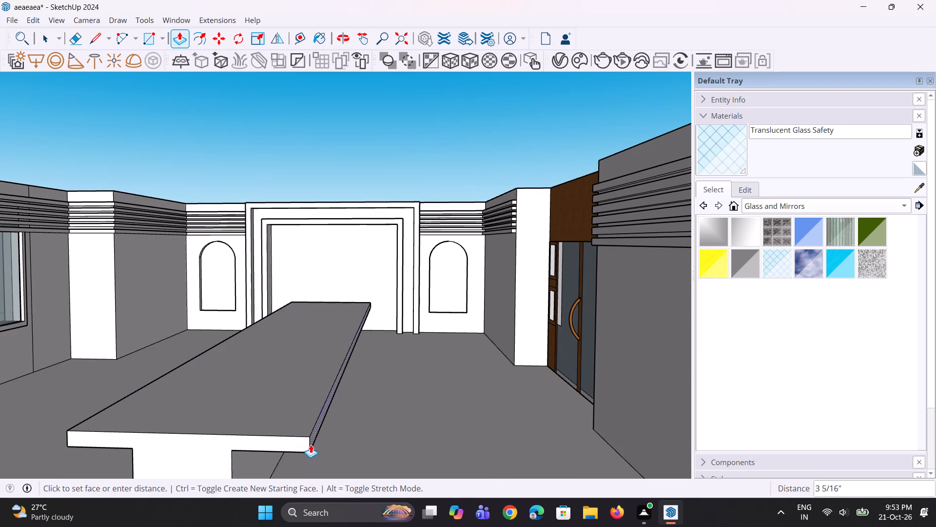
left_click(322, 449)
middle_click_drag(322, 448, 411, 427)
scroll(127, 423, "up", 1)
middle_click_drag(150, 428, 241, 433)
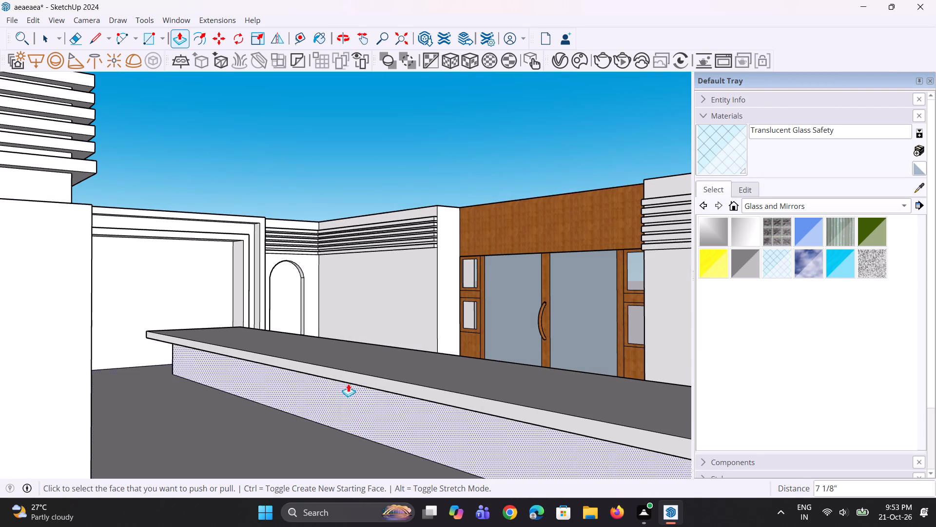
double_click(355, 380)
Raise the tabletop's top face by about 4 3/16" with Push/Pull.
scroll(225, 398, "down", 8)
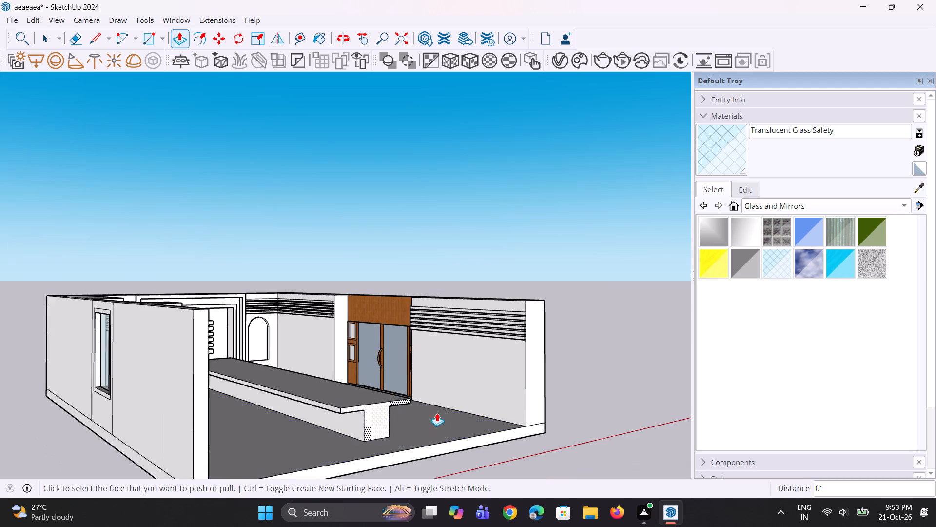
middle_click_drag(437, 413, 368, 441)
scroll(293, 408, "up", 2)
left_click(293, 408)
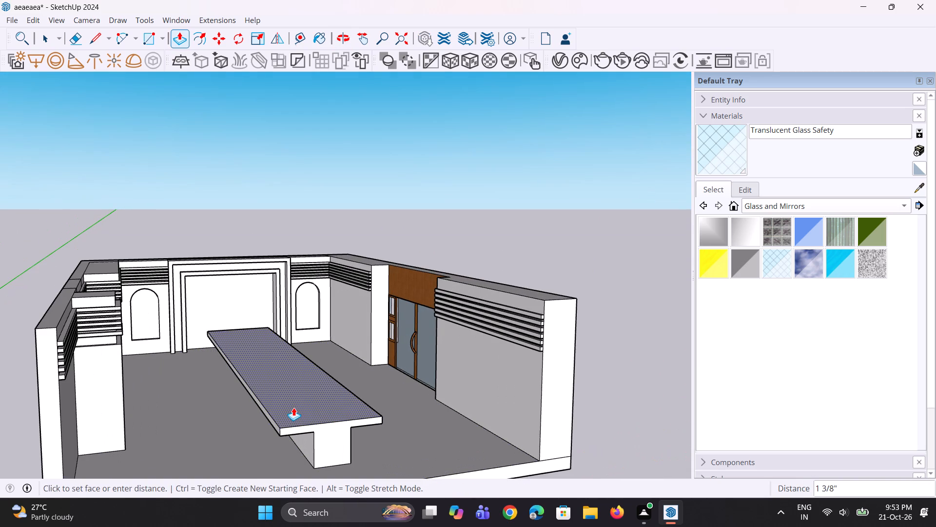
left_click(294, 404)
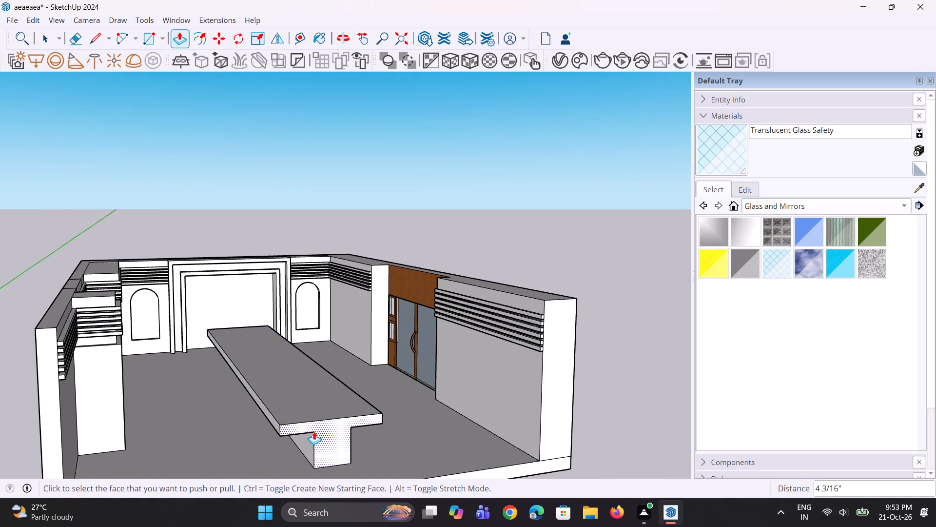
Pull the table's T-shaped end face at the room's open end outward about 10 7/8".
middle_click_drag(314, 431, 304, 420)
scroll(329, 427, "up", 2)
left_click(330, 427)
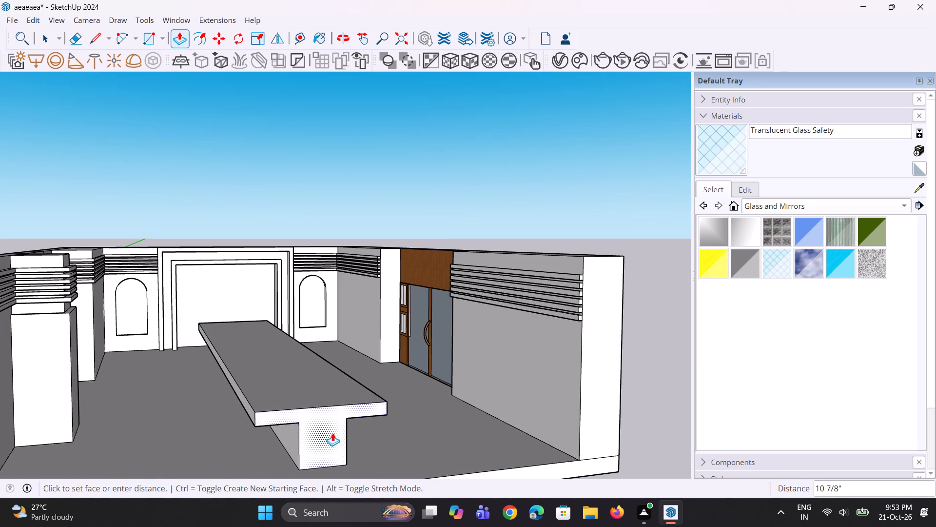
left_click(332, 433)
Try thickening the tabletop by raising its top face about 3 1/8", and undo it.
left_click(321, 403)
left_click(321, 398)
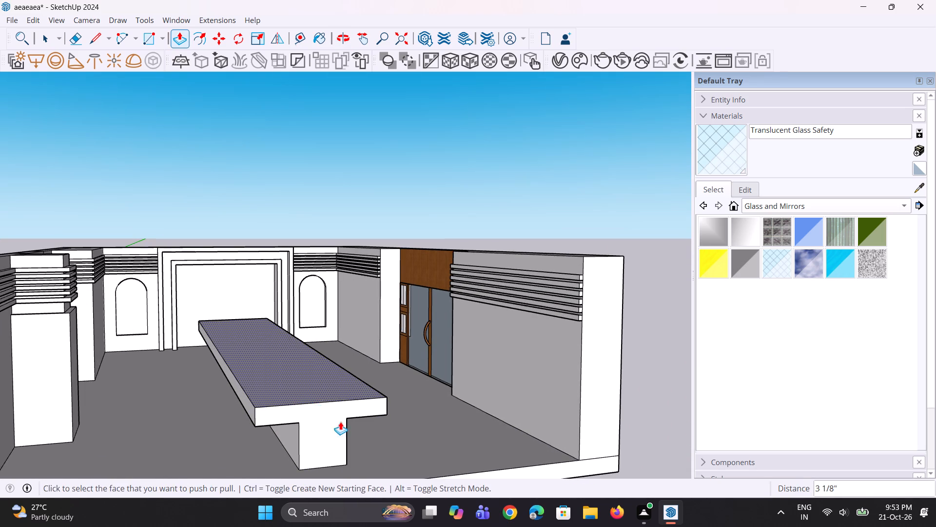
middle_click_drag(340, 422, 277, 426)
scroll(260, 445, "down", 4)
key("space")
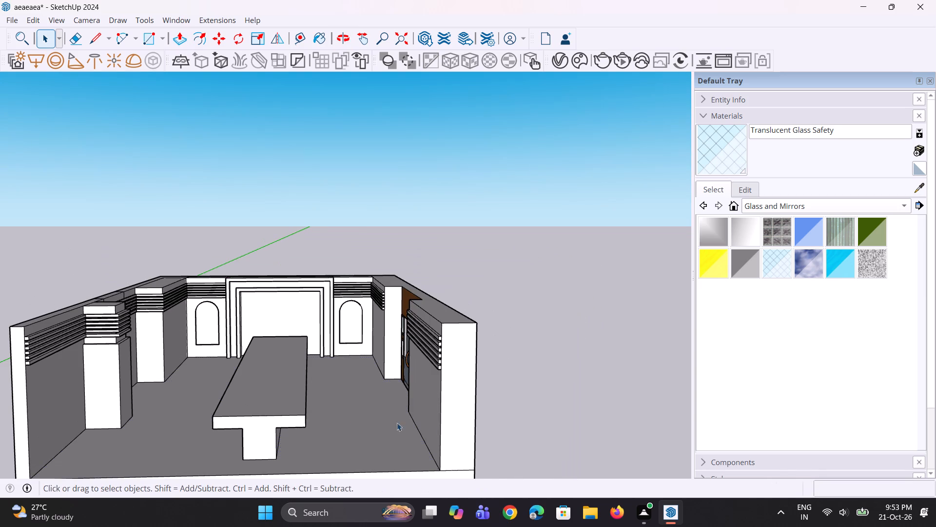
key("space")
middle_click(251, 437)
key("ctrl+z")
Raise the tabletop's top face slightly to thicken the slab.
middle_click_drag(244, 446, 247, 407)
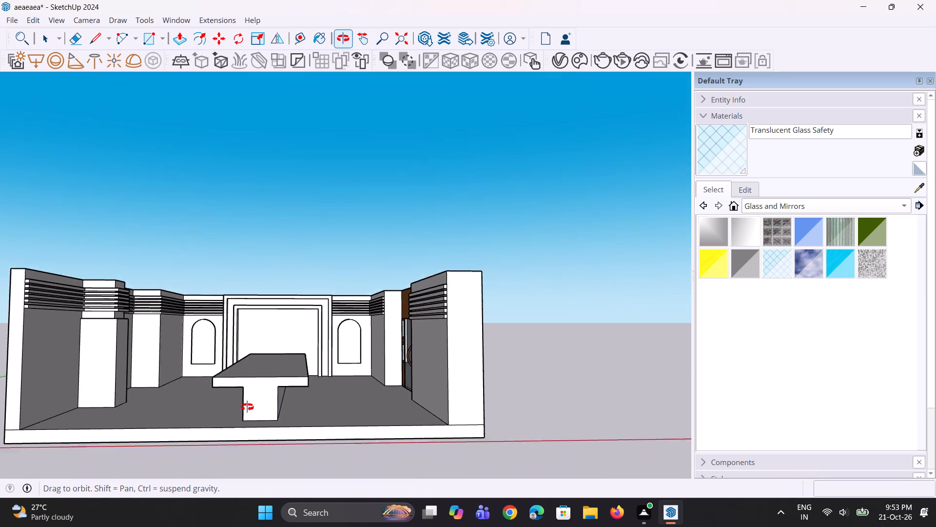
middle_click_drag(247, 407, 259, 417)
key("space")
key("space")
scroll(273, 401, "up", 3)
middle_click_drag(273, 408, 277, 430)
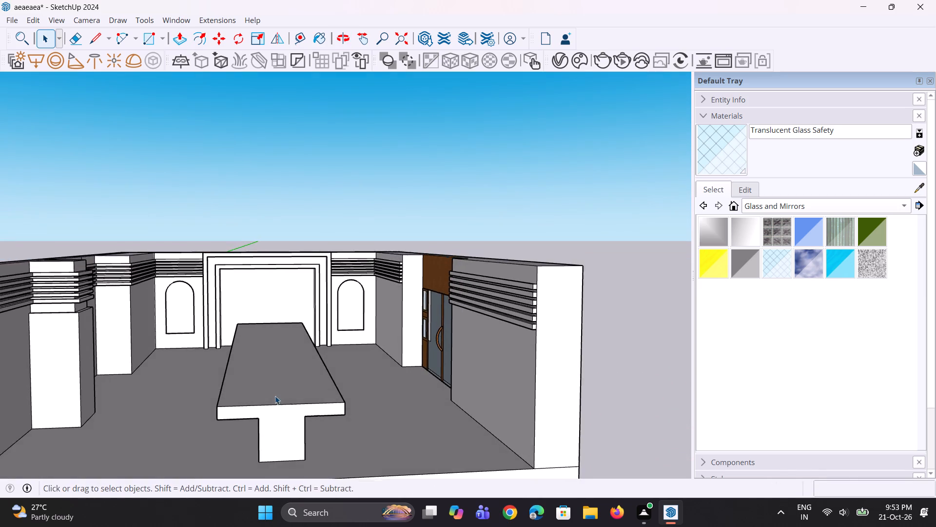
scroll(275, 392, "up", 2)
key("p")
left_click(278, 387)
left_click(279, 384)
key("space")
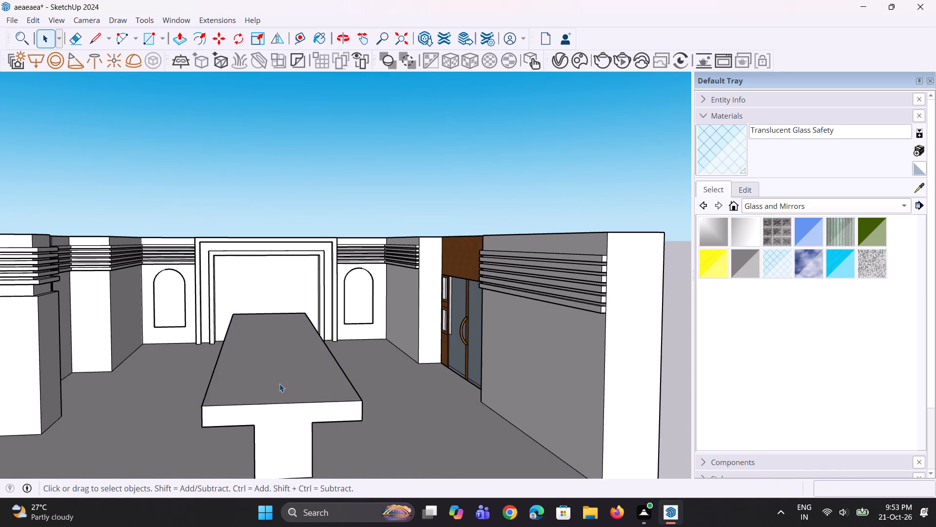
key("space")
Thicken the table's central base by pulling both of its long side faces outward about 3/4".
middle_click_drag(279, 400, 223, 388)
scroll(238, 434, "up", 3)
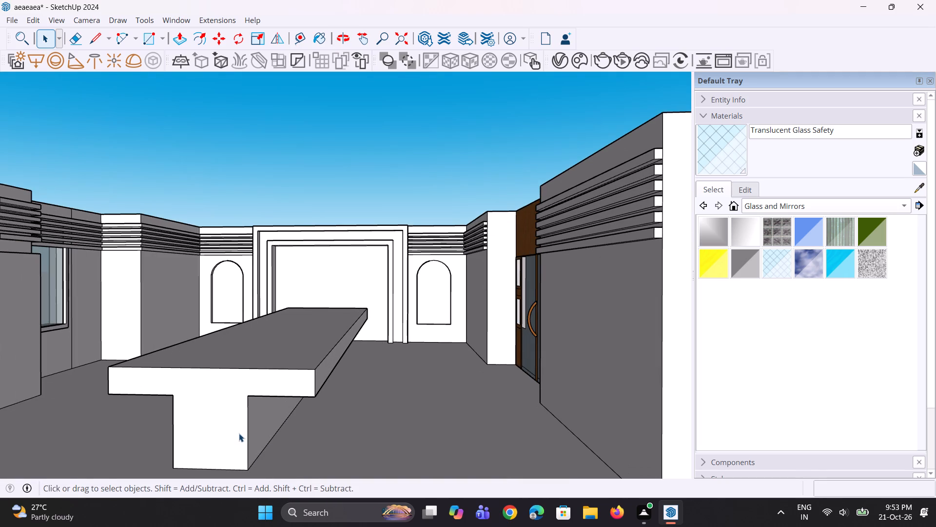
key("p")
scroll(239, 433, "up", 2)
left_click(255, 428)
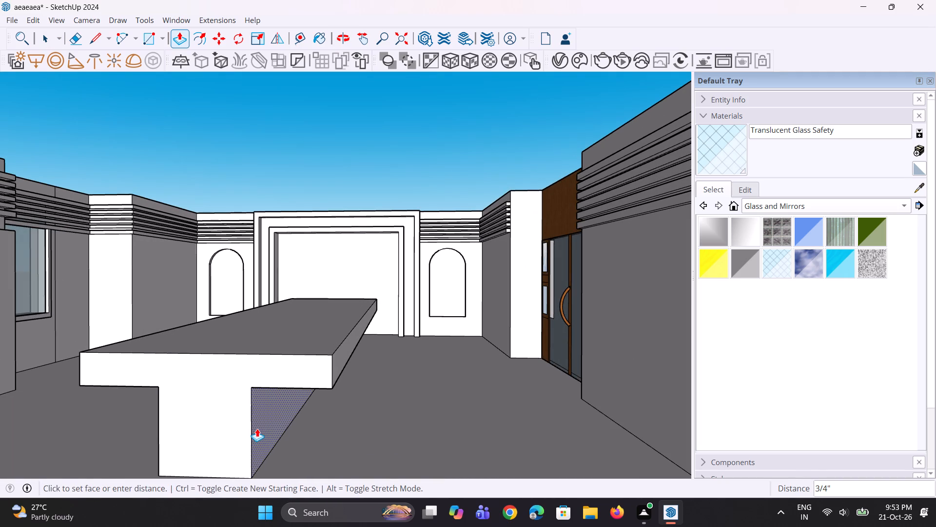
left_click(257, 428)
middle_click_drag(171, 437, 244, 429)
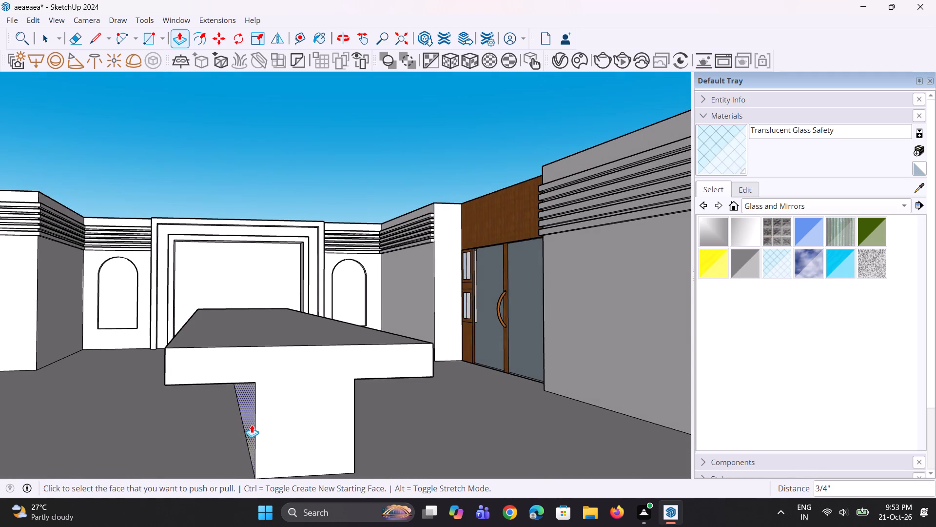
double_click(252, 425)
Widen the tabletop by pulling both of its long edge faces outward about 2' 7 7/8".
middle_click_drag(251, 433, 184, 420)
scroll(223, 409, "down", 6)
middle_click_drag(238, 413, 293, 466)
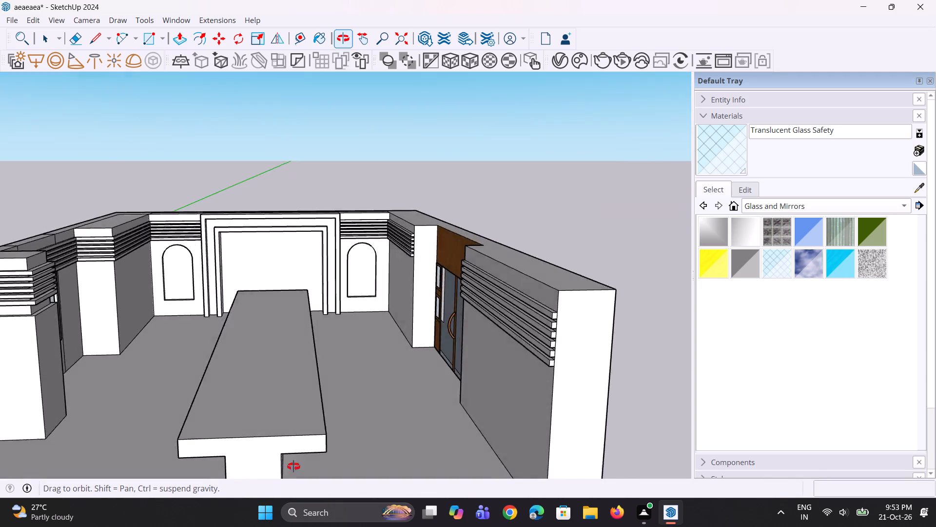
middle_click_drag(293, 466, 298, 454)
key("space")
key("space")
scroll(260, 424, "down", 6)
scroll(257, 424, "up", 3)
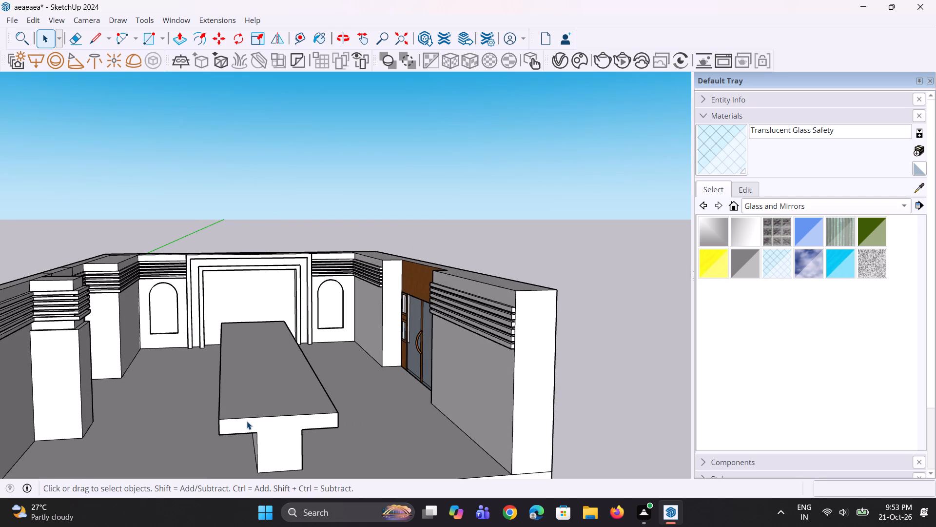
scroll(247, 421, "down", 2)
scroll(320, 425, "up", 4)
middle_click_drag(312, 415, 311, 414)
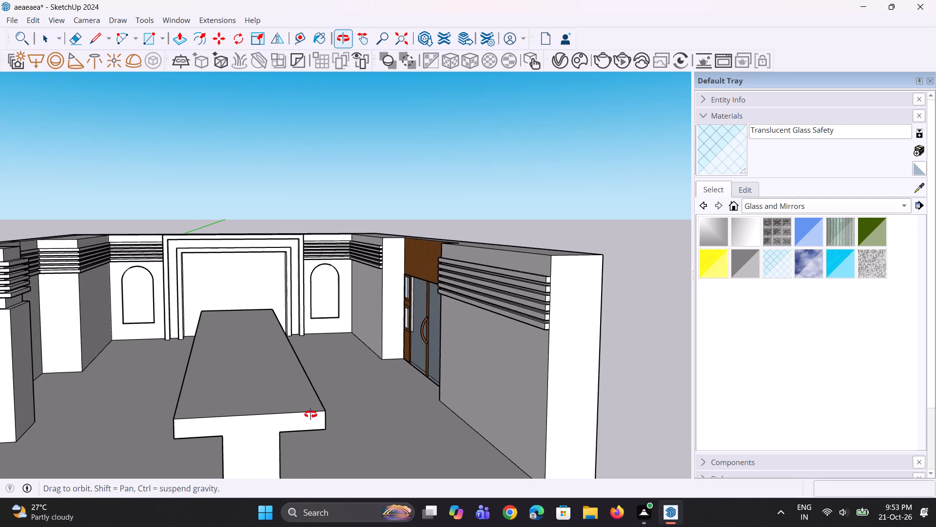
middle_click_drag(311, 414, 253, 424)
key("p")
scroll(269, 410, "up", 3)
left_click(269, 409)
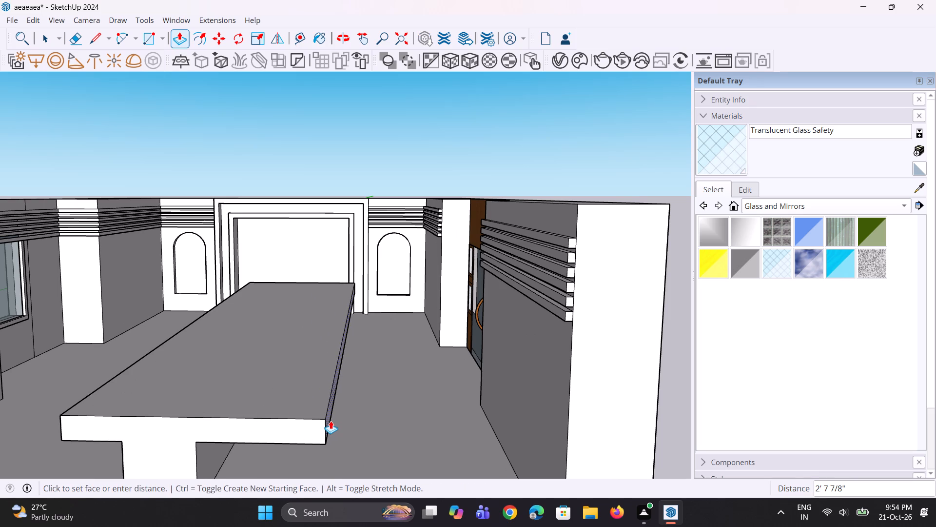
left_click(331, 421)
middle_click_drag(336, 421, 400, 418)
scroll(257, 416, "up", 1)
double_click(257, 416)
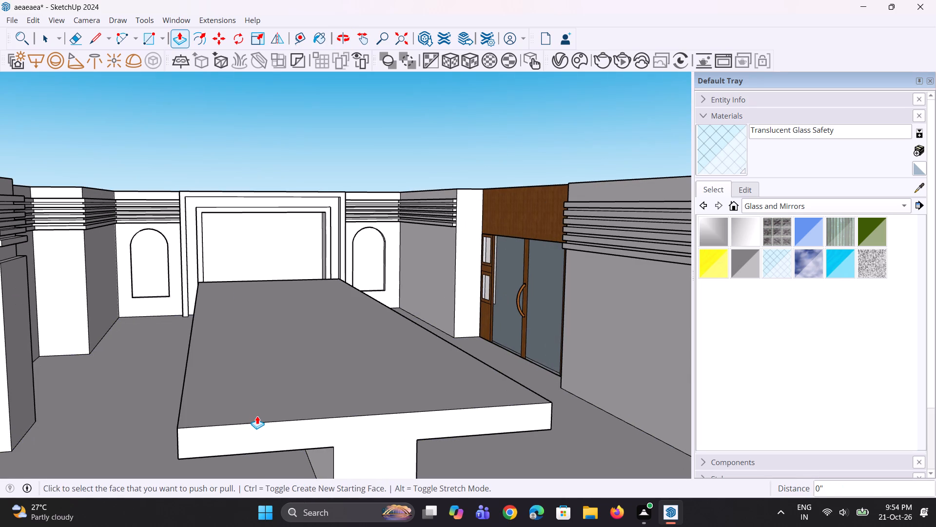
Offset the tabletop's outline inward about 4' 1 1/16" to form a narrow inner rectangle on its top face.
scroll(257, 416, "down", 4)
middle_click_drag(308, 423, 255, 429)
scroll(259, 406, "down", 6)
middle_click_drag(272, 413, 285, 439)
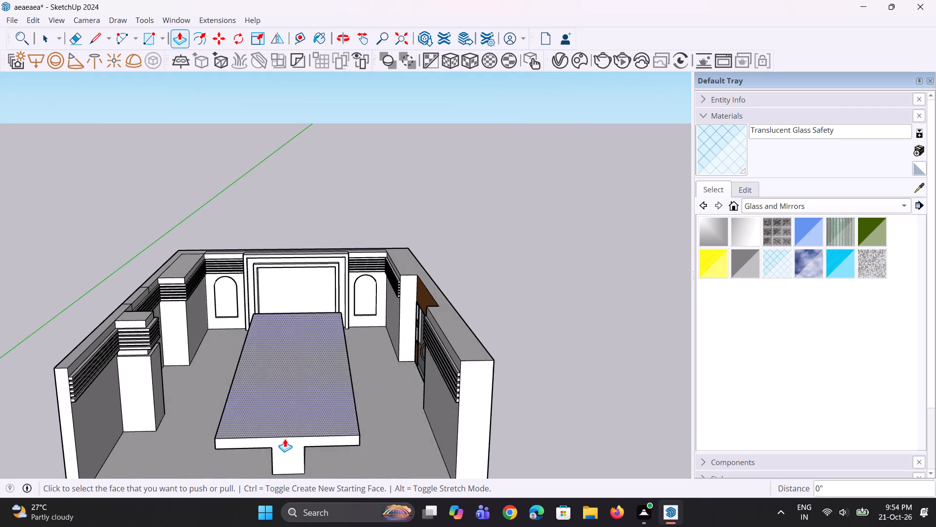
scroll(282, 432, "up", 3)
middle_click_drag(281, 431, 282, 463)
key("space")
key("space")
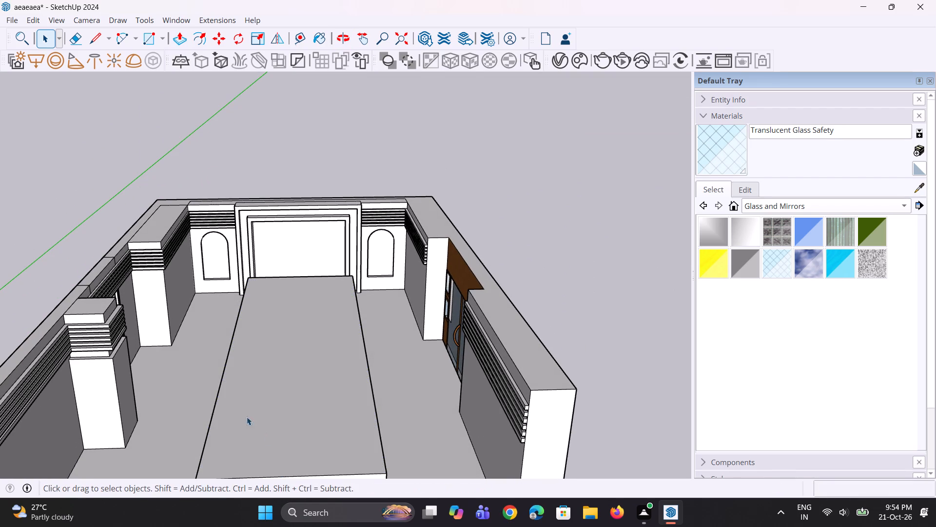
left_click(268, 400)
key("f")
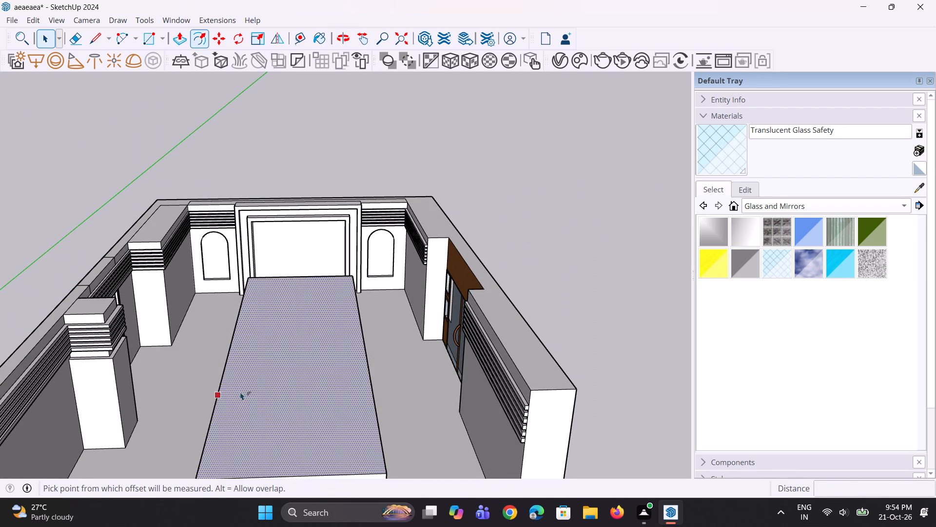
left_click(233, 388)
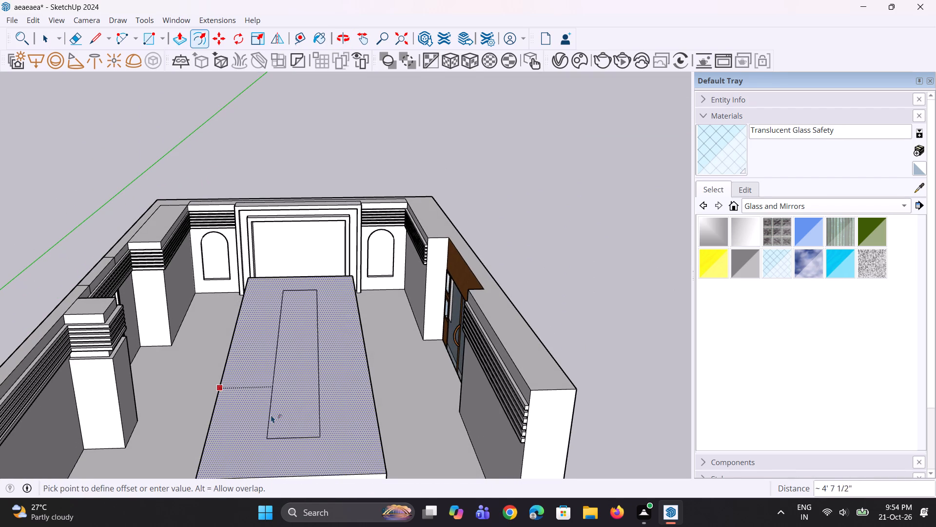
left_click(264, 411)
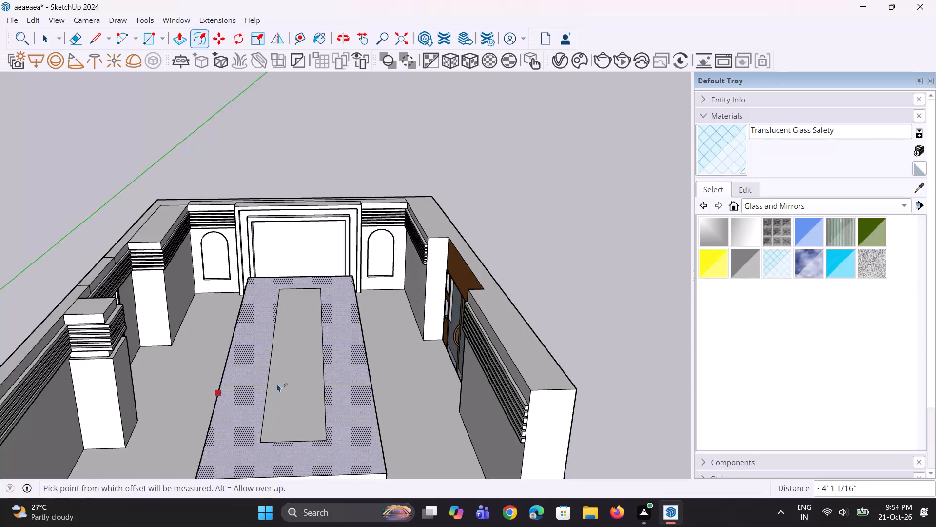
Move the inner rectangle's short edge nearest the room's open end outward 2' along the green axis.
scroll(282, 375, "down", 4)
key("space")
key("space")
scroll(284, 418, "up", 1)
left_click(284, 418)
scroll(306, 429, "up", 3)
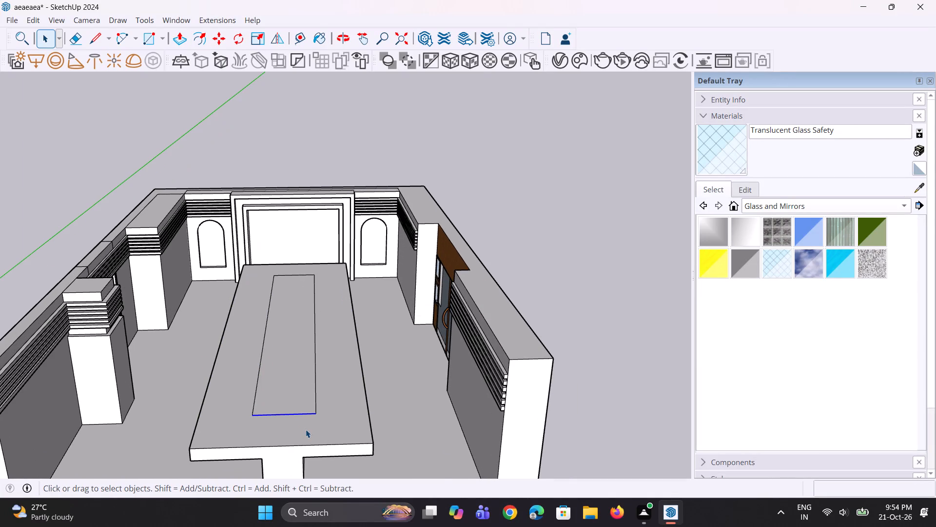
key("m")
scroll(317, 421, "up", 1)
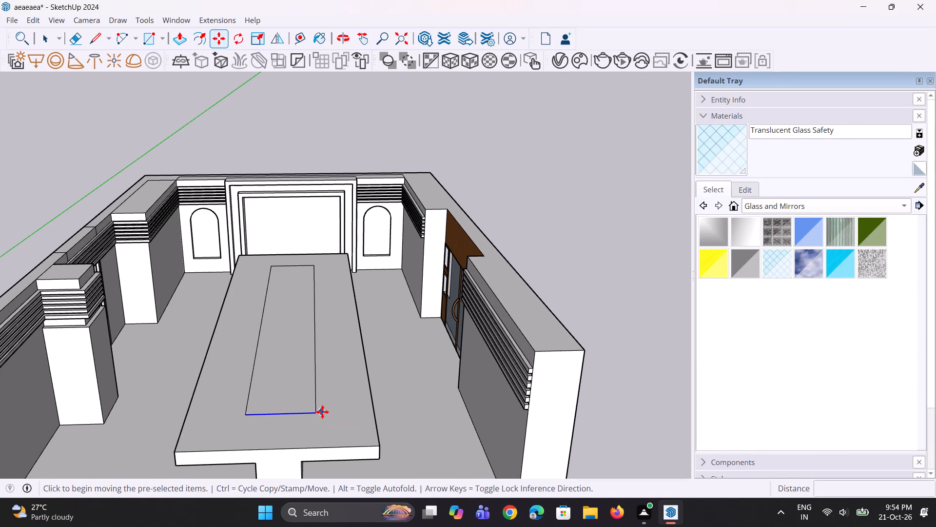
left_click(317, 412)
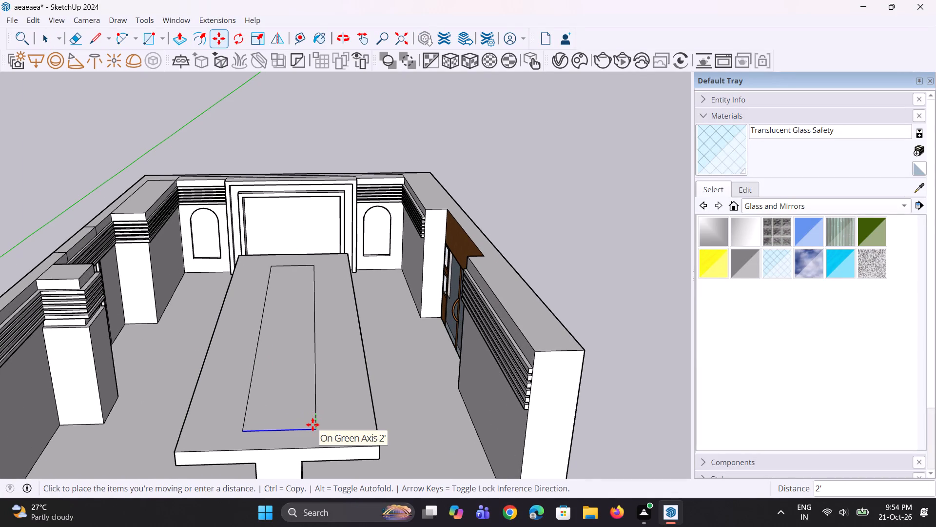
left_click(312, 425)
middle_click_drag(314, 415, 319, 470)
key("space")
scroll(292, 403, "down", 9)
key("space")
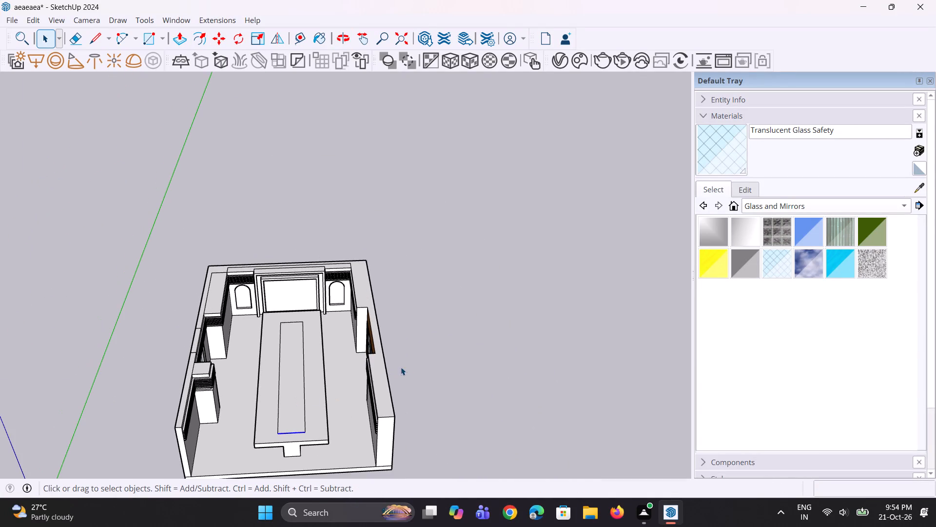
left_click(407, 365)
Move the inner rectangle's far short edge about 10 5/16" toward the framed end wall.
middle_click_drag(385, 388, 266, 472)
scroll(298, 319, "up", 7)
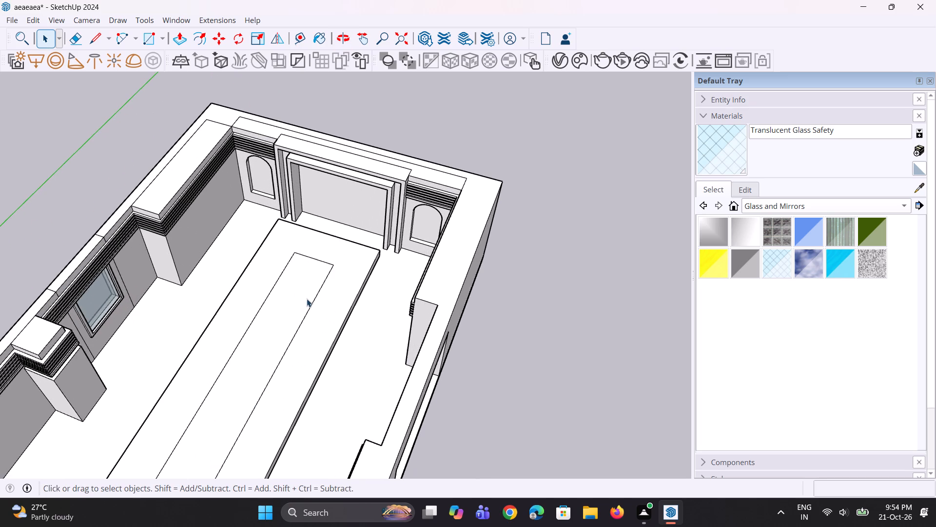
left_click(327, 262)
scroll(327, 262, "up", 2)
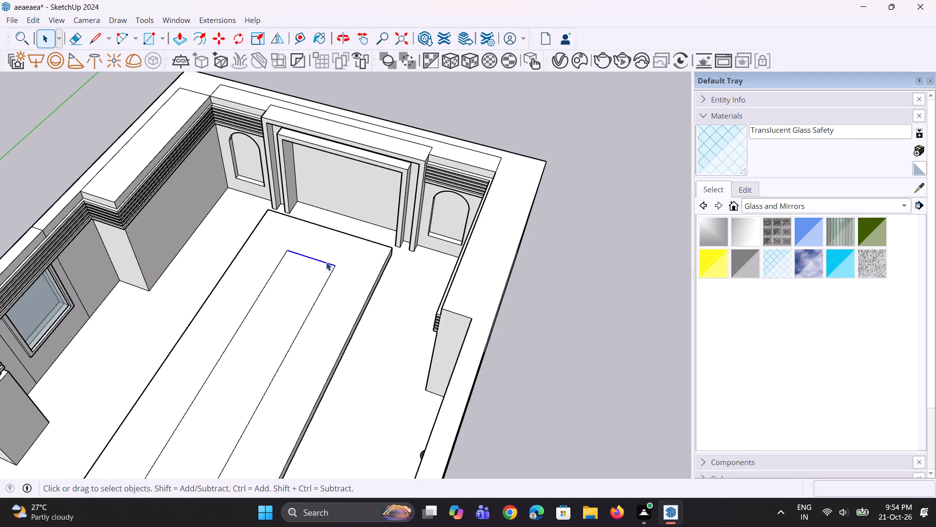
key("m")
scroll(328, 263, "up", 2)
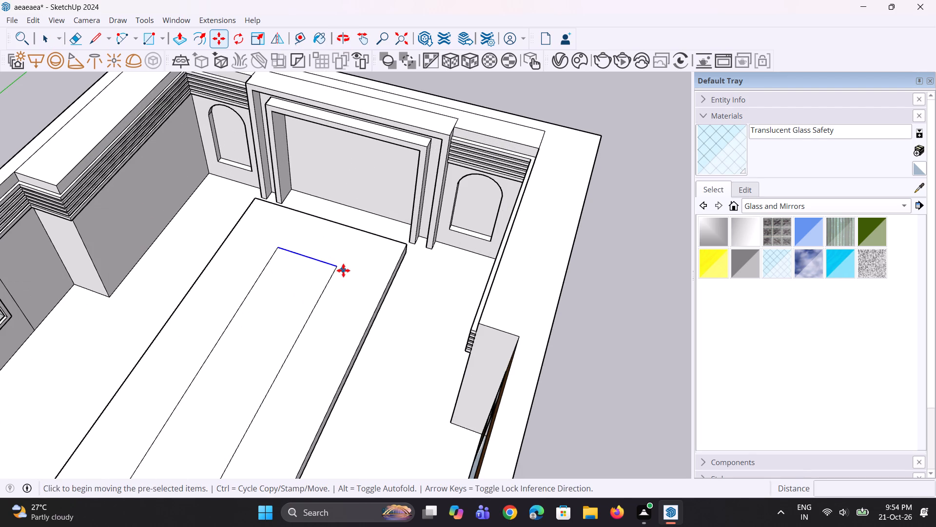
left_click(338, 267)
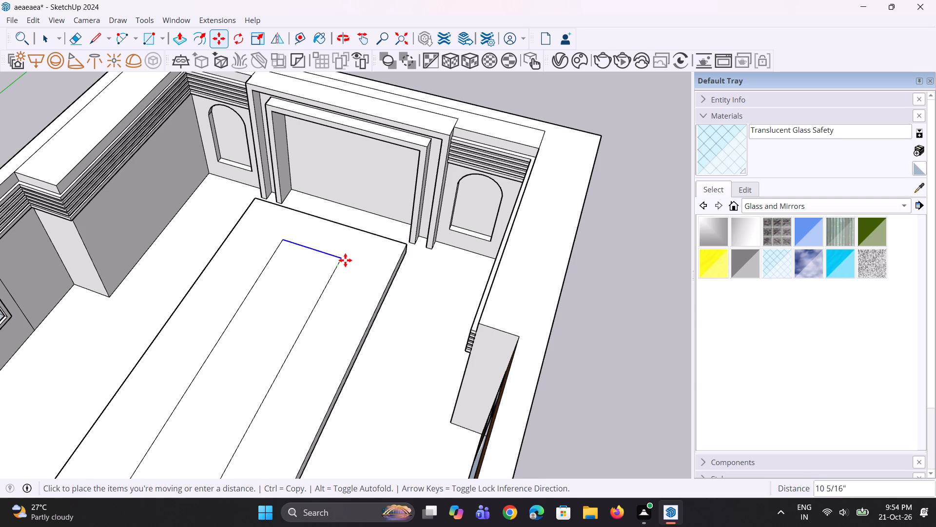
left_click(345, 260)
key("space")
key("space")
key("space")
left_click(592, 329)
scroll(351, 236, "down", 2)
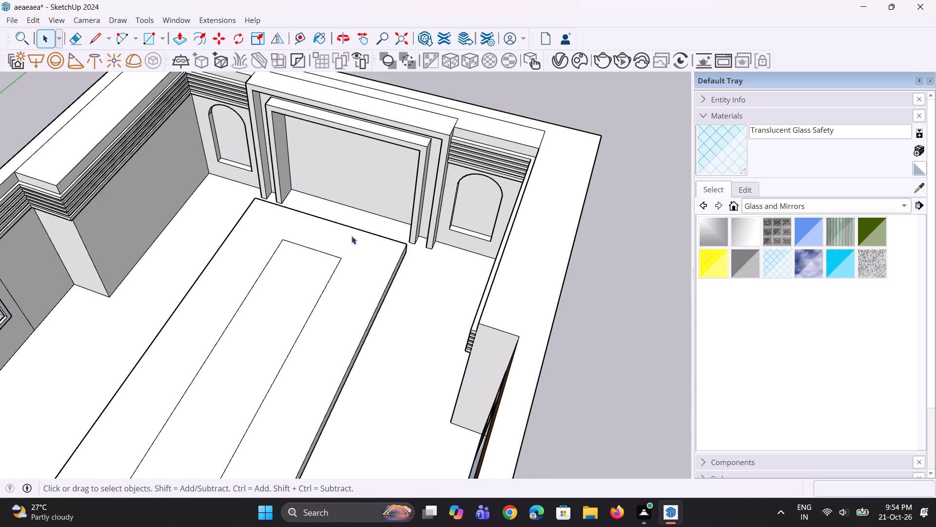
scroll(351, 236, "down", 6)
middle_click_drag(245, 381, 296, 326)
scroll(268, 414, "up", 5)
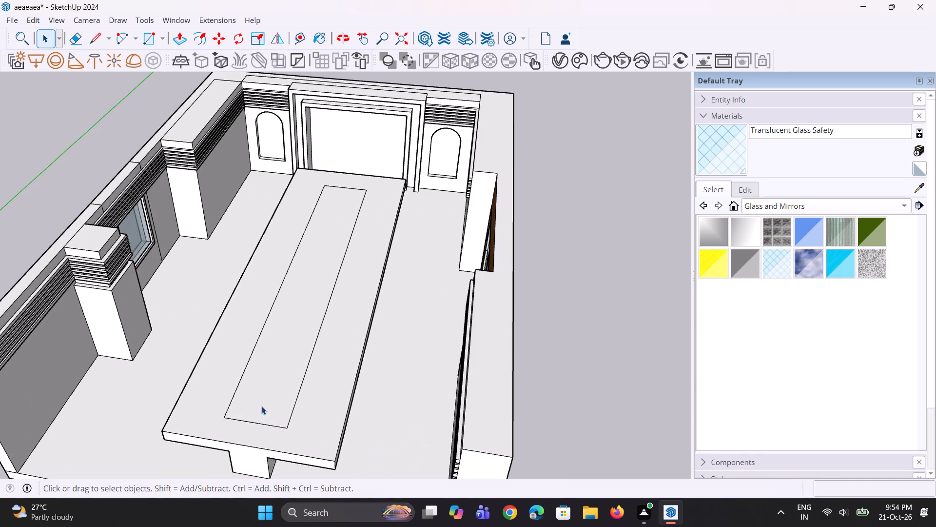
Push/Pull the inner rectangle on the tabletop upward about 3 7/8" to form a raised centre panel.
key("p")
scroll(261, 406, "up", 2)
left_click(261, 404)
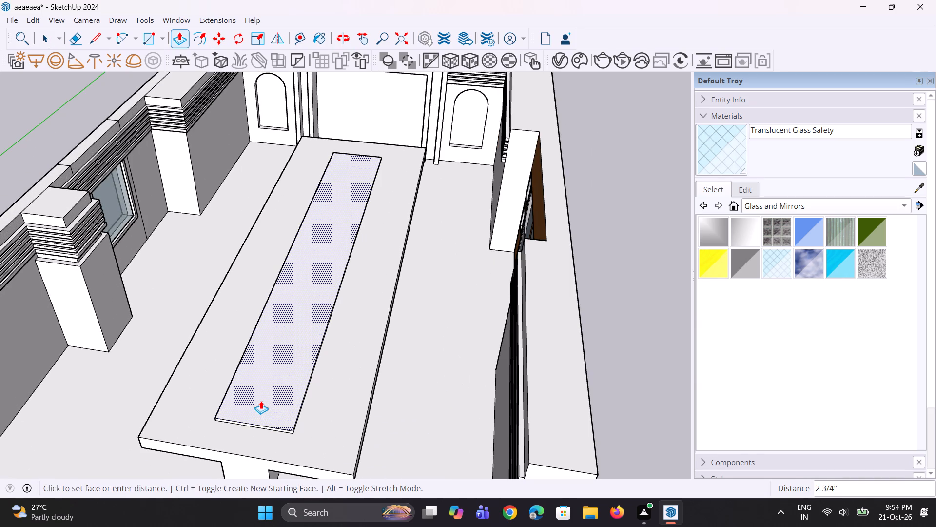
left_click(261, 401)
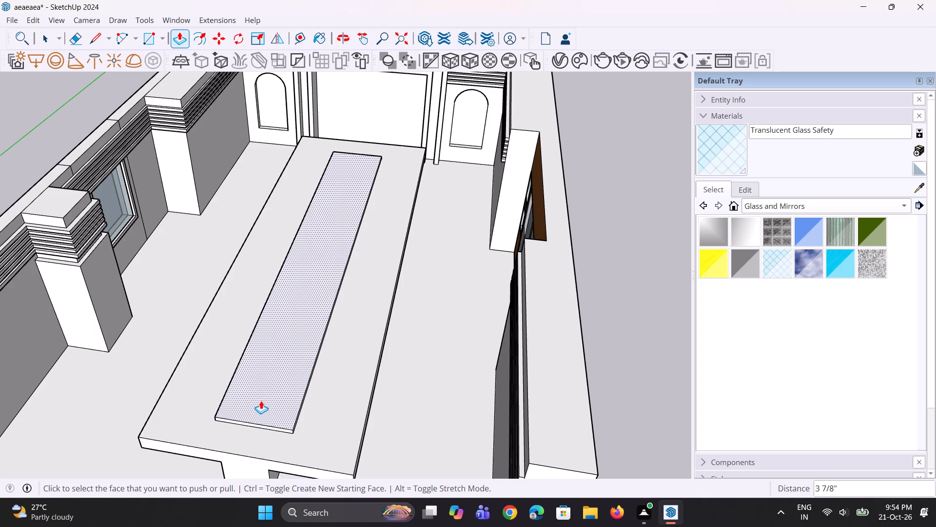
key("space")
key("space")
Examine the table and its raised centre panel within the room from several angles and distances.
scroll(253, 404, "down", 4)
middle_click_drag(255, 405, 323, 384)
left_click(579, 361)
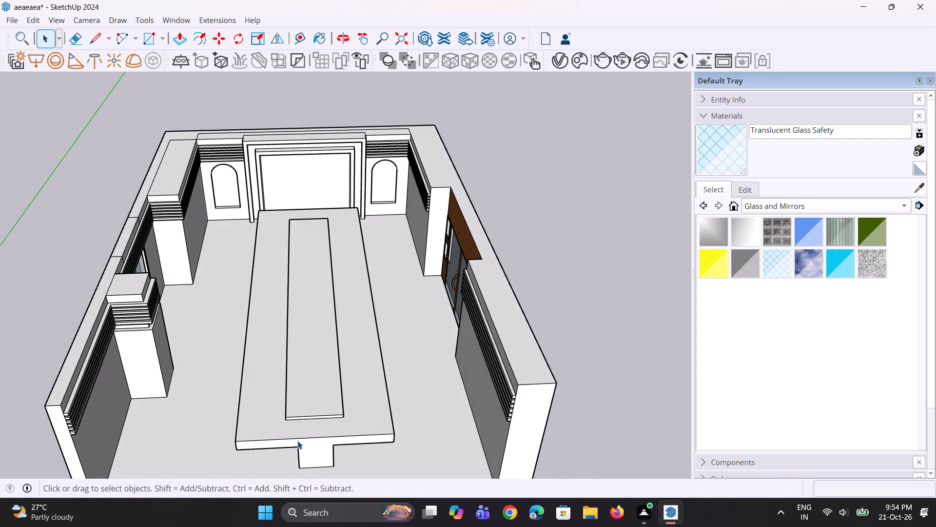
scroll(297, 441, "up", 2)
scroll(236, 458, "down", 4)
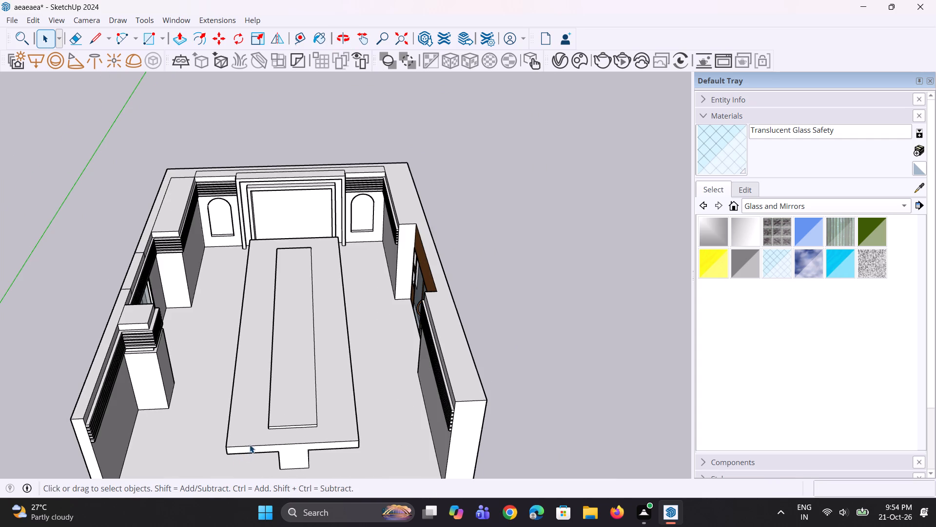
scroll(269, 422, "up", 8)
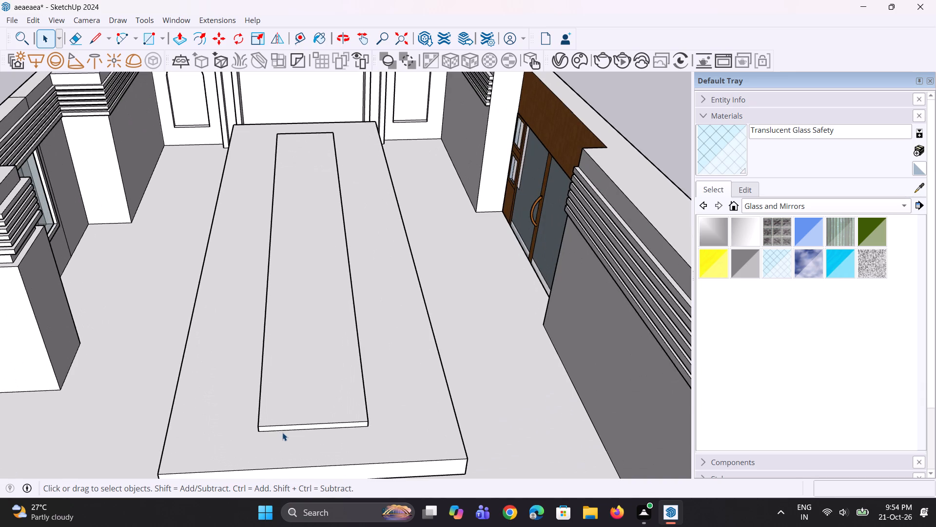
scroll(280, 434, "down", 8)
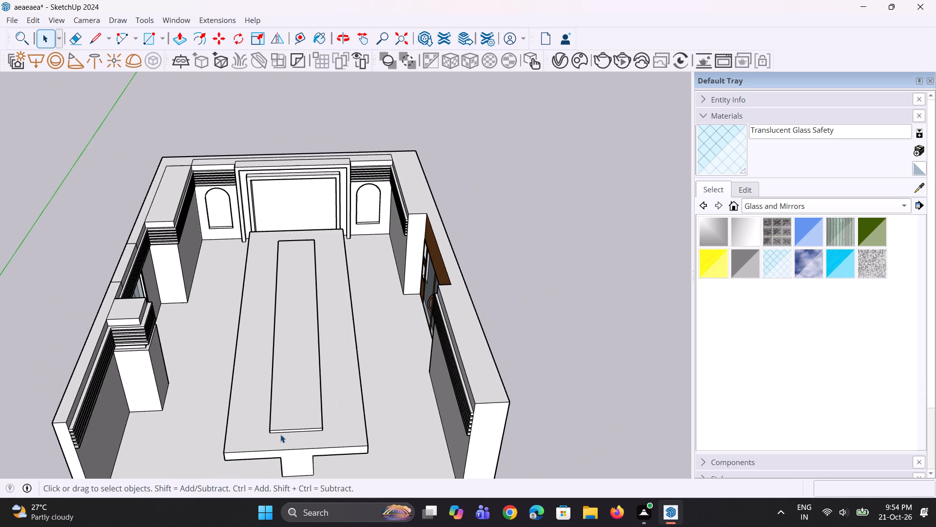
middle_click_drag(280, 434, 294, 366)
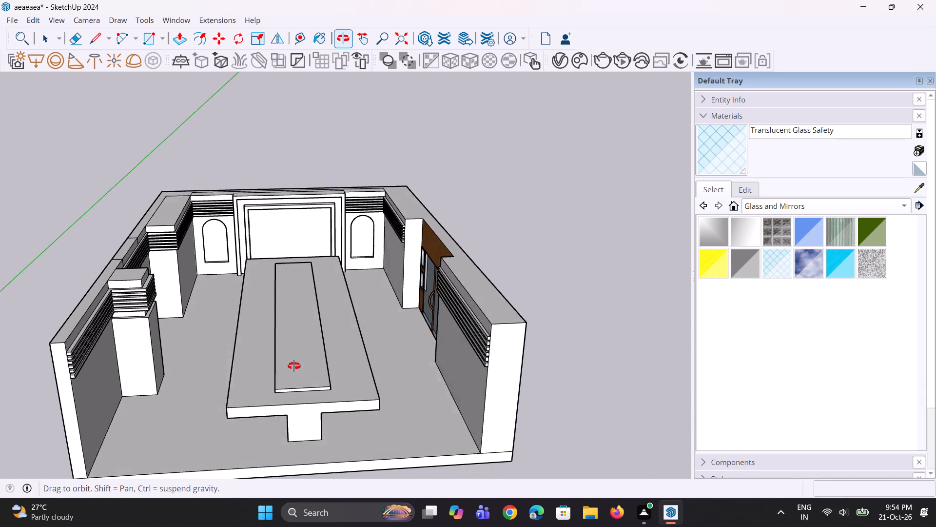
middle_click_drag(294, 366, 303, 370)
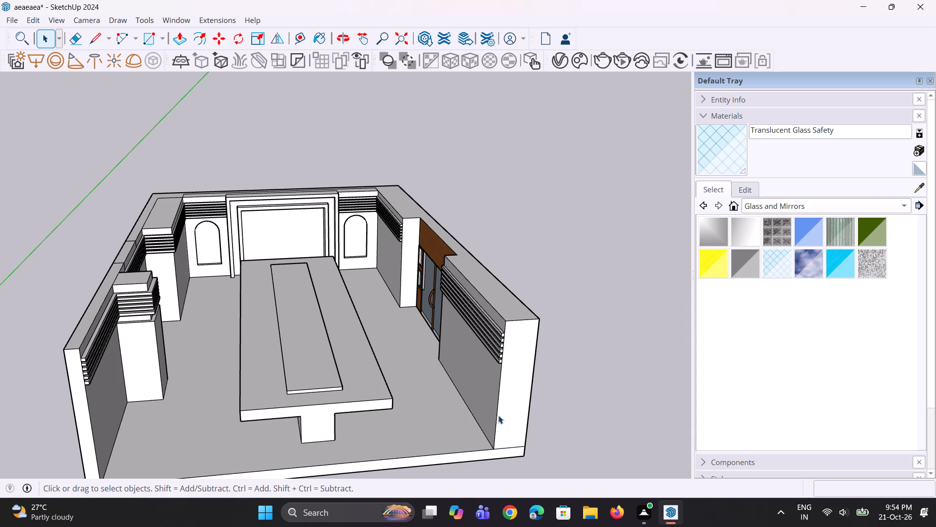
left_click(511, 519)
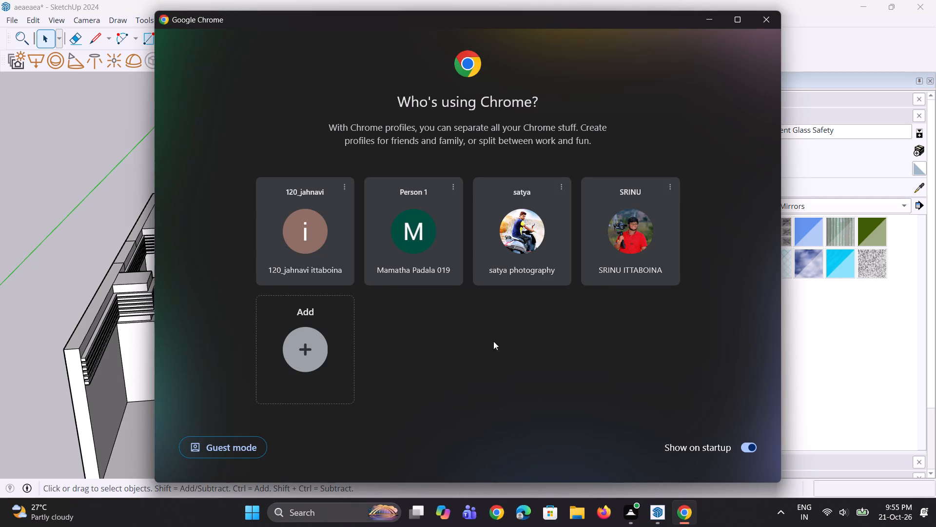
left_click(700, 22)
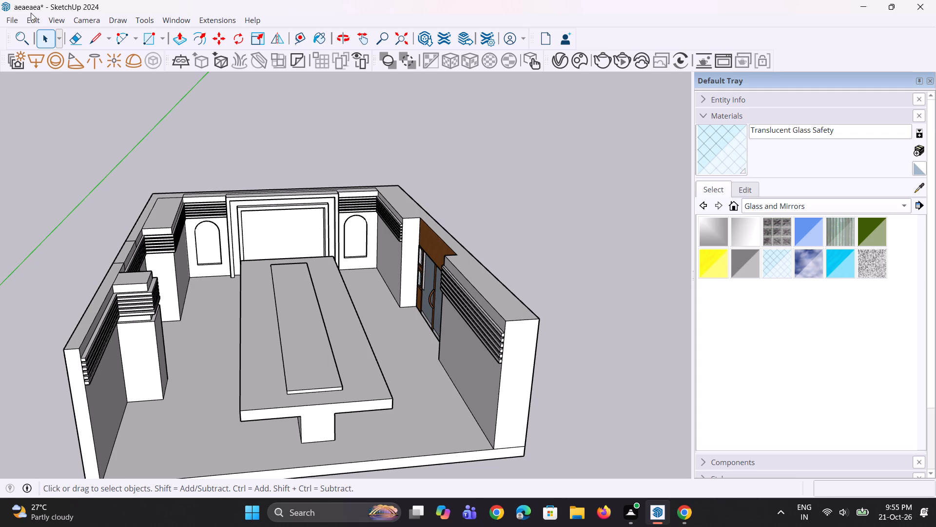
Import the two-office-chair model from the Downloads folder and place it outside the room beside the door-side wall.
left_click(19, 20)
left_click(63, 189)
left_click(41, 166)
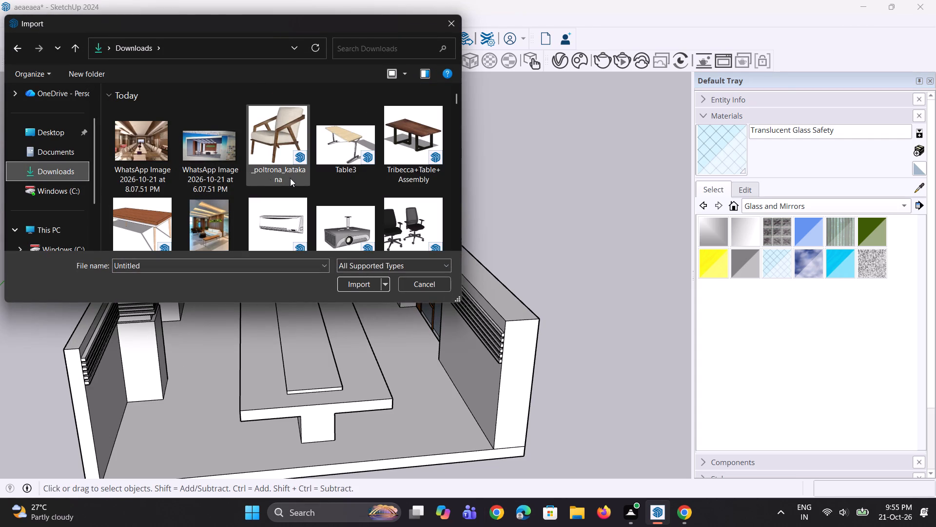
left_click(399, 220)
left_click(357, 278)
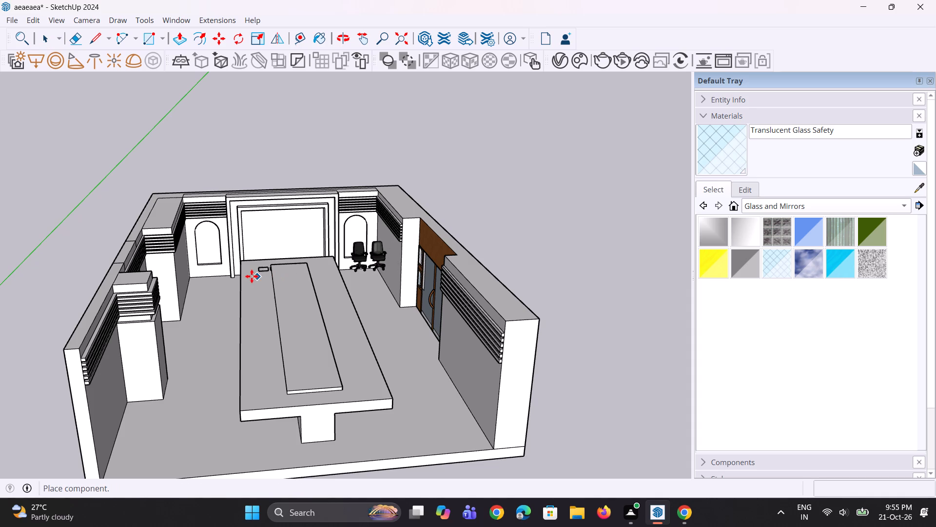
scroll(252, 276, "down", 4)
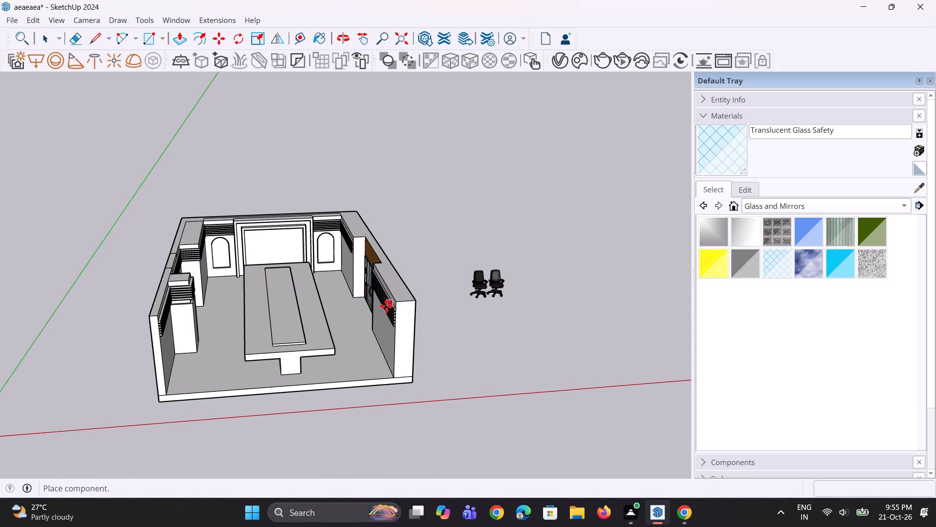
left_click(386, 306)
Explode the imported chair component into two separate chairs.
middle_click_drag(546, 264, 538, 239)
right_click(489, 273)
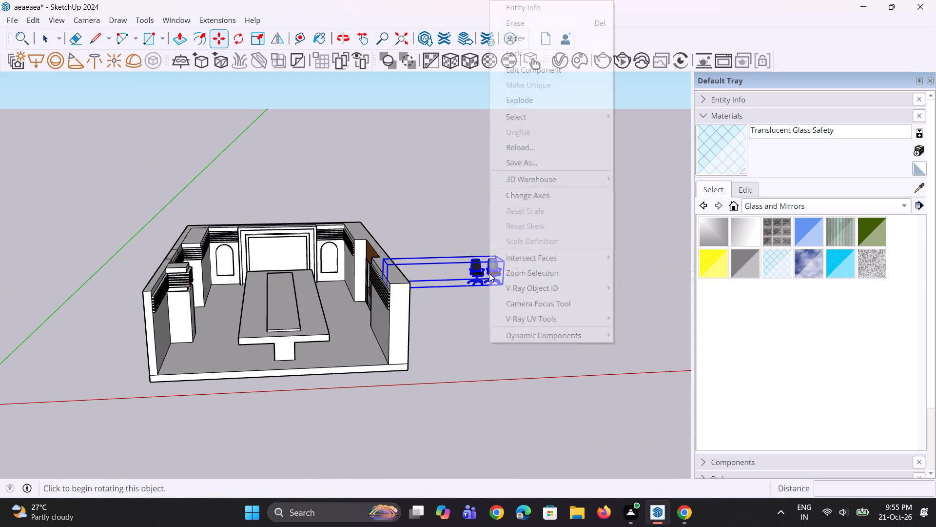
left_click(512, 101)
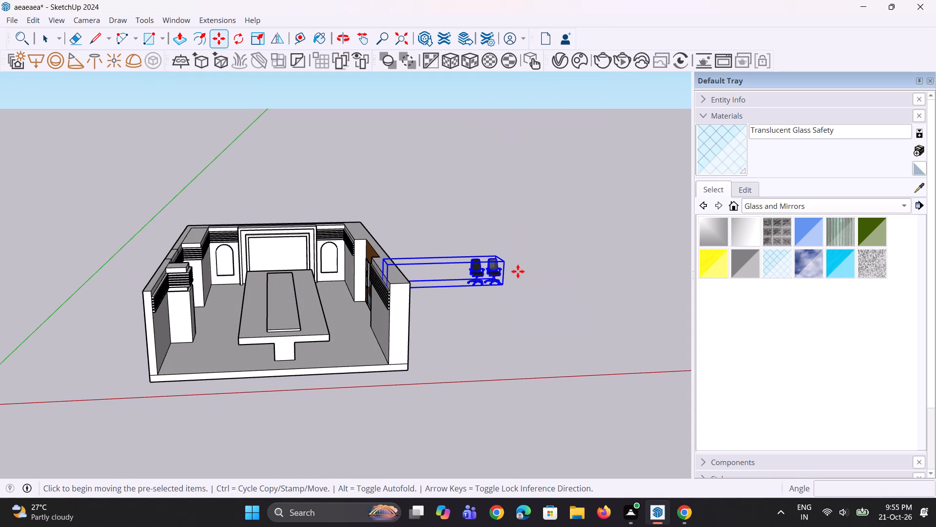
key("space")
key("space")
key("space")
left_click(512, 296)
left_click(476, 278)
right_click(476, 278)
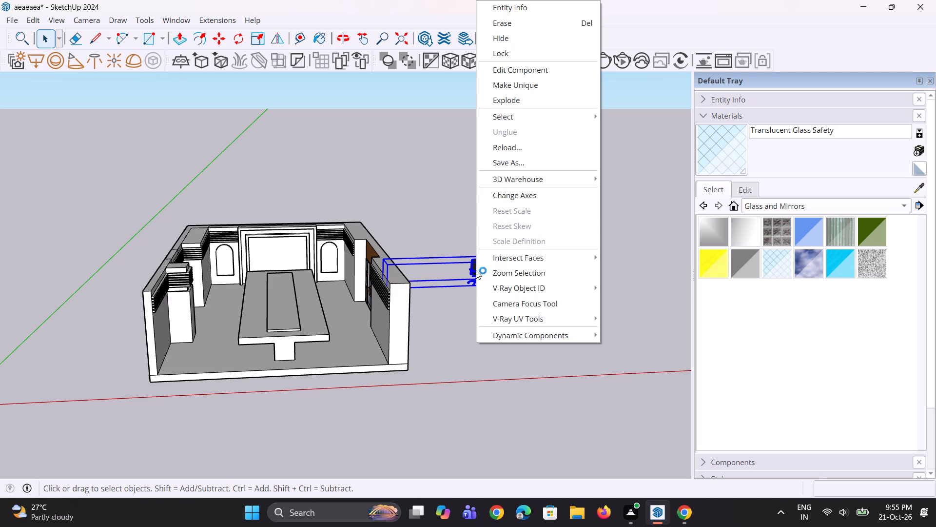
left_click(509, 101)
key("space")
key("space")
Delete the chair farther from the room, the one with the lighter mesh back.
left_click(488, 274)
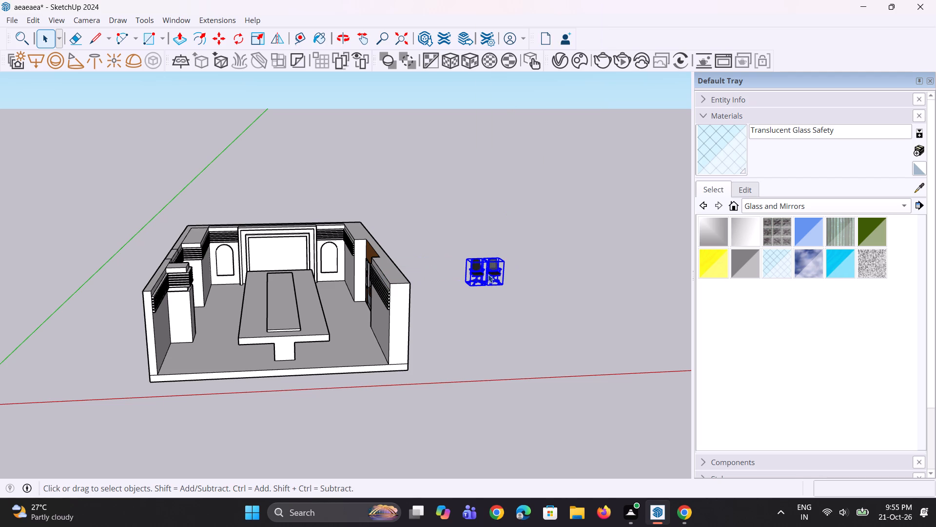
scroll(487, 288, "up", 12)
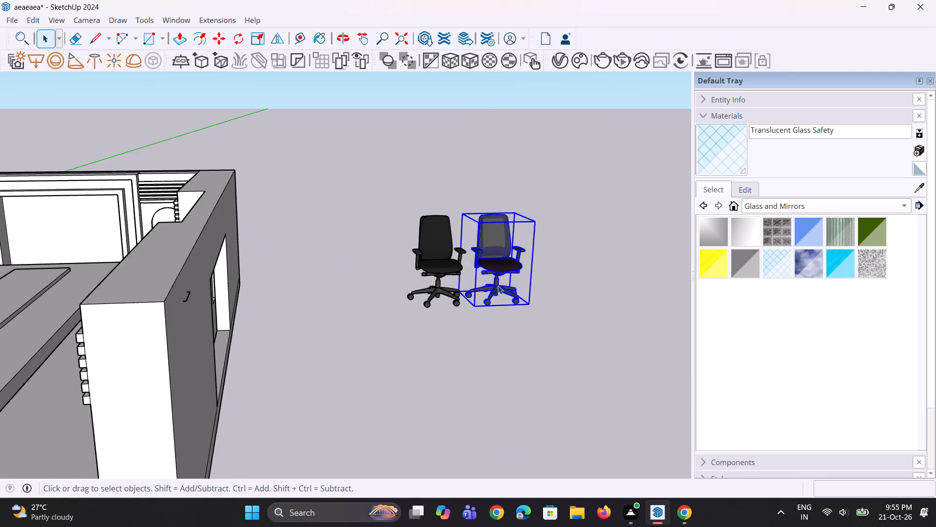
scroll(498, 285, "up", 9)
key("Delete")
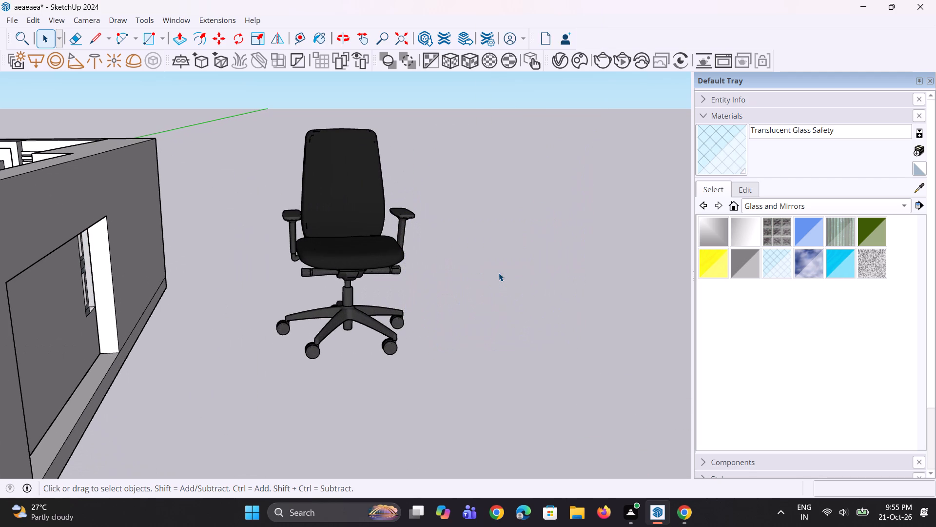
Move the remaining black chair onto the room floor near the table's corner at the open end, on the window side.
left_click(348, 327)
scroll(348, 327, "down", 8)
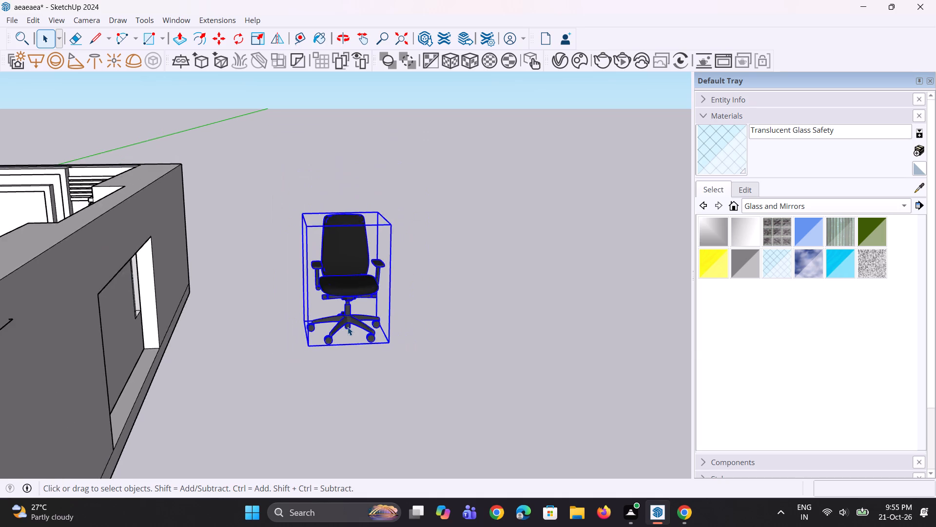
scroll(348, 327, "down", 9)
key("m")
left_click(366, 329)
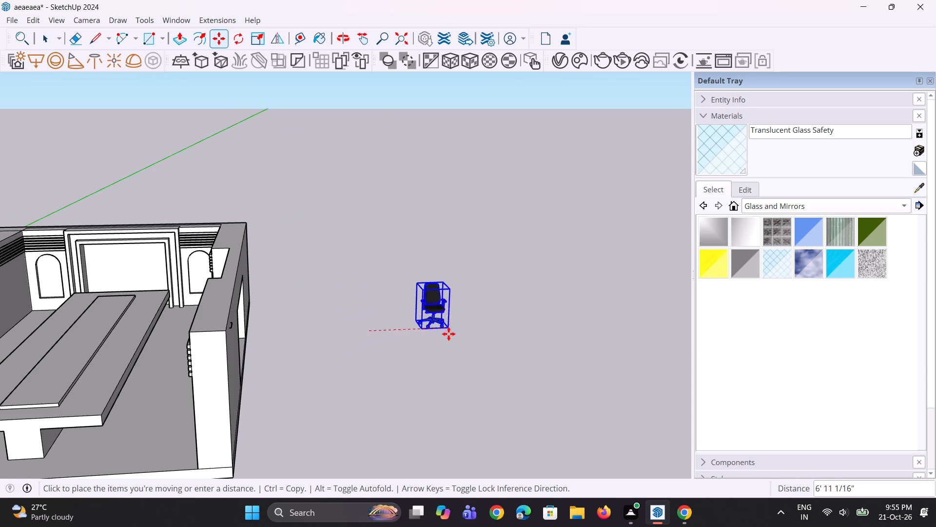
scroll(448, 334, "down", 11)
scroll(299, 420, "up", 9)
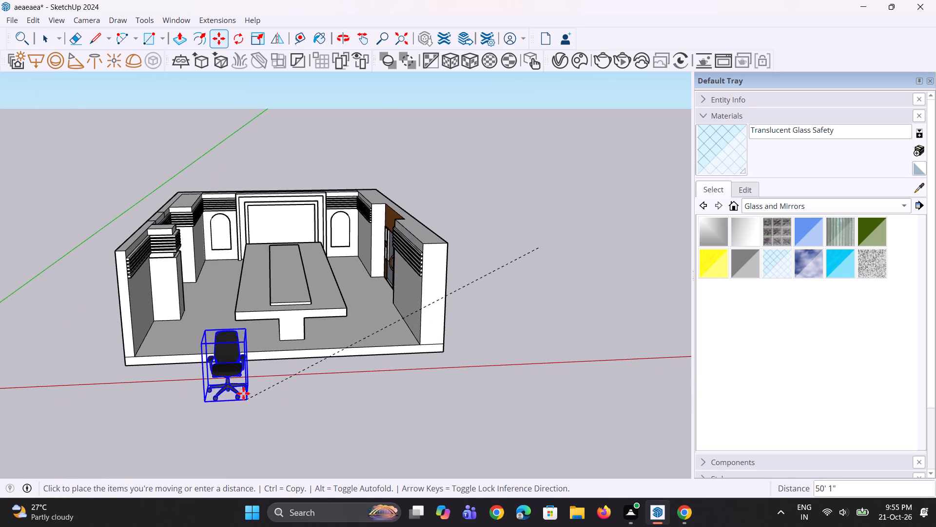
left_click(222, 345)
middle_click_drag(249, 371, 269, 402)
scroll(222, 374, "up", 8)
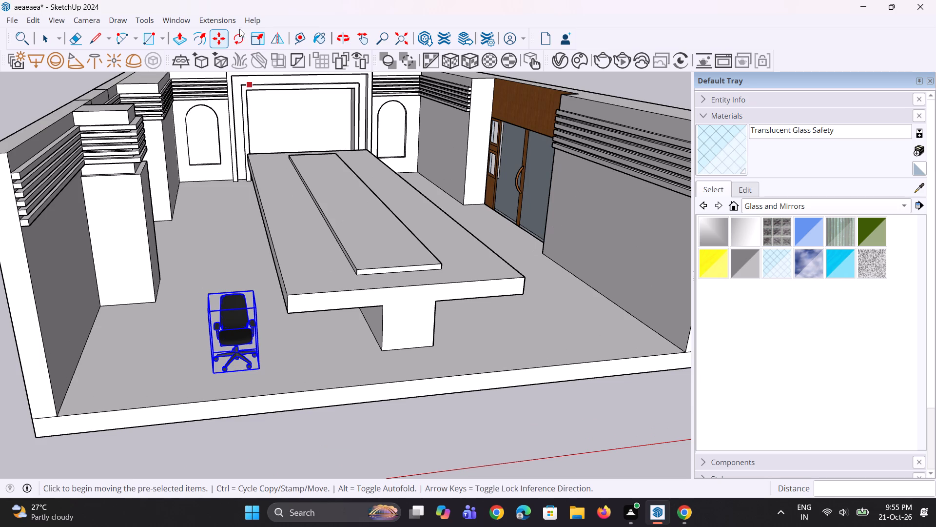
Rotate the chair 90° on the floor plane so it faces the table's long side.
left_click(233, 36)
left_click(306, 380)
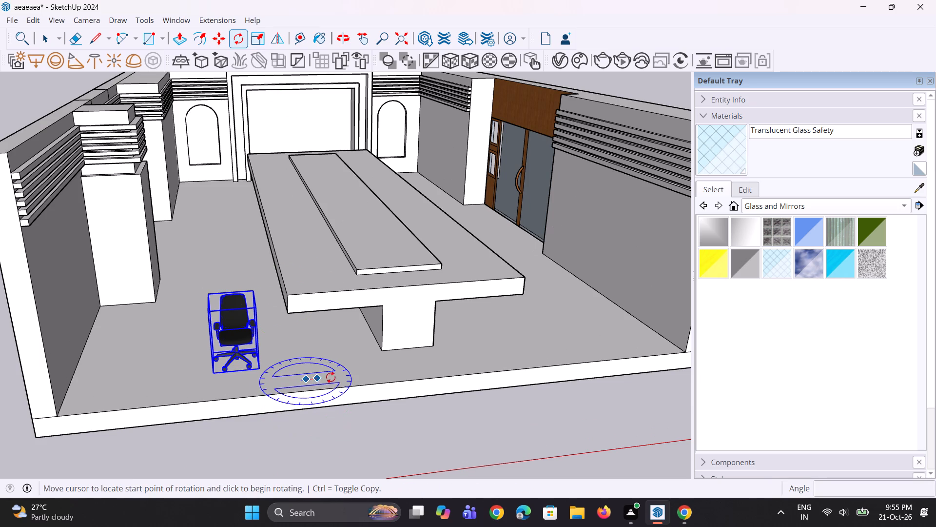
left_click(339, 375)
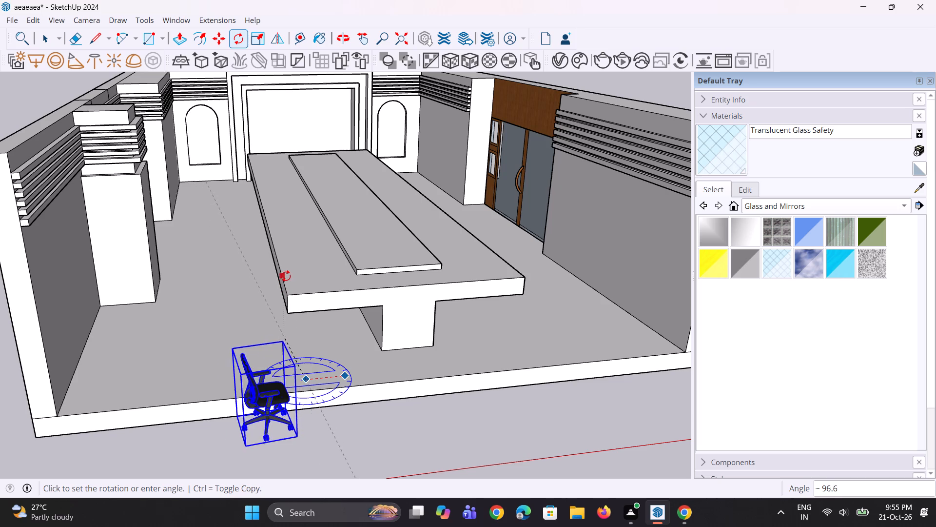
type("90")
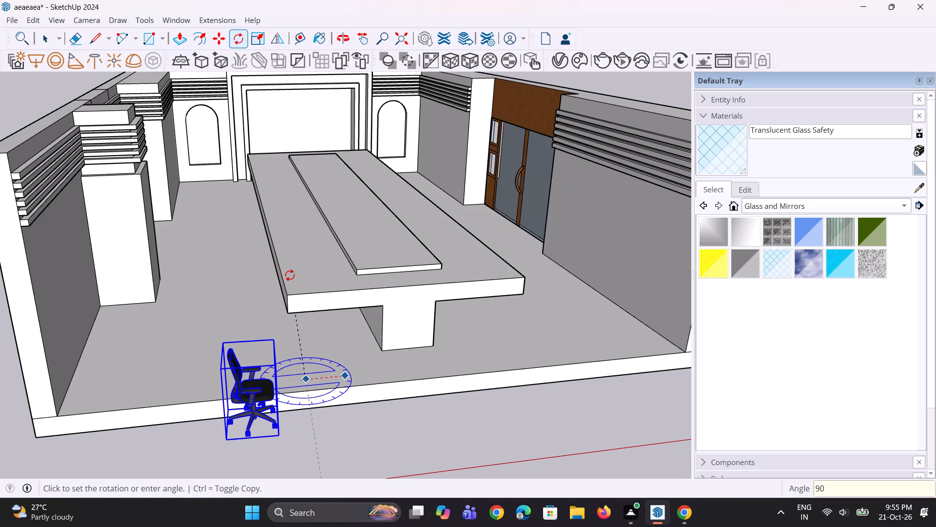
key("Return")
scroll(269, 273, "down", 4)
scroll(286, 371, "up", 6)
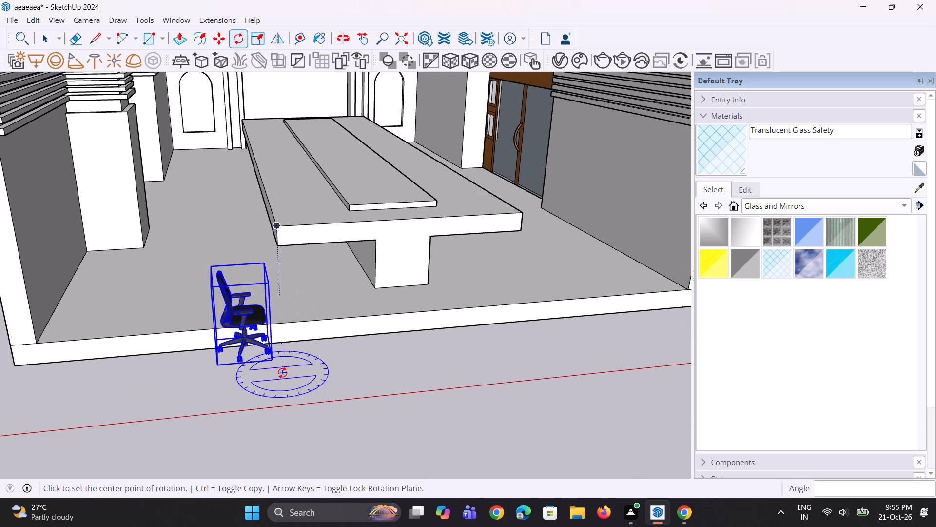
Move the chair along the green axis back onto the room floor, beside the table's near corner.
key("m")
left_click(279, 360)
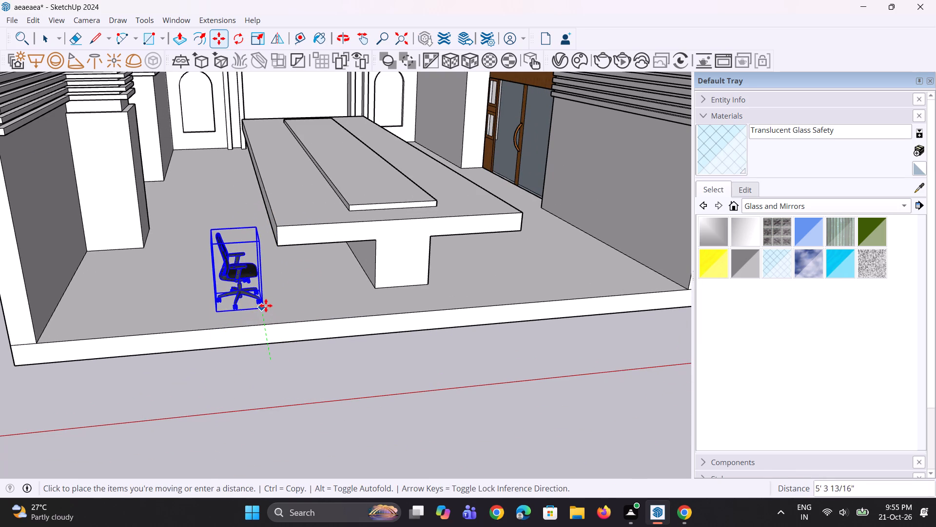
left_click(265, 291)
middle_click_drag(266, 319, 272, 389)
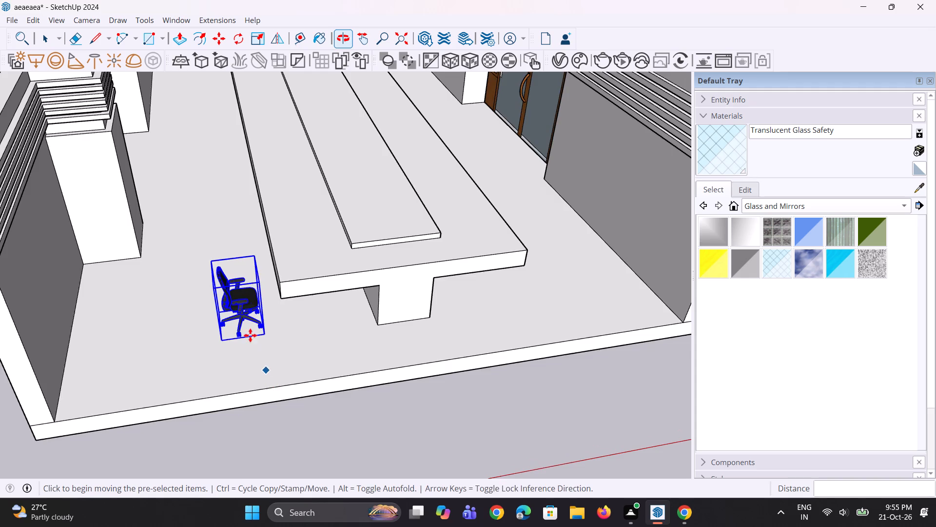
Open the chair component for editing.
scroll(237, 311, "up", 6)
key("space")
key("space")
left_click(247, 298)
key("space")
right_click(247, 297)
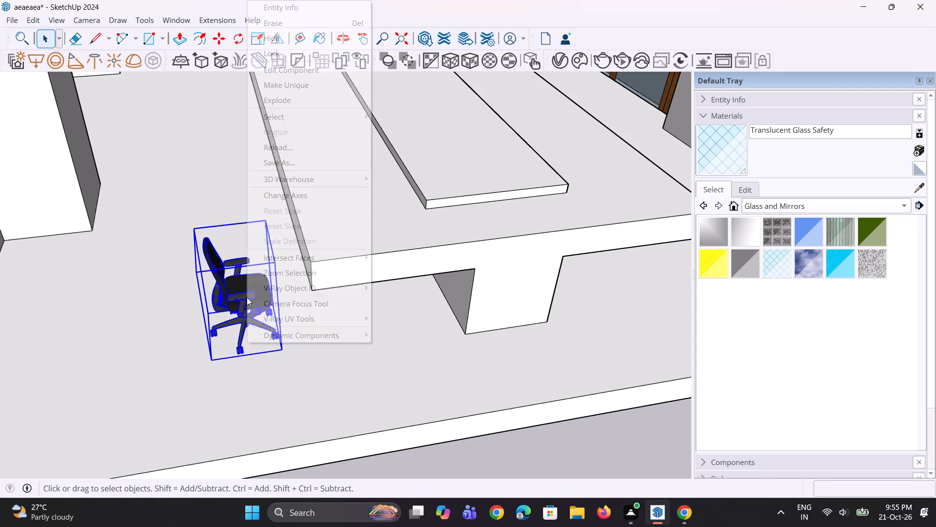
left_click(289, 67)
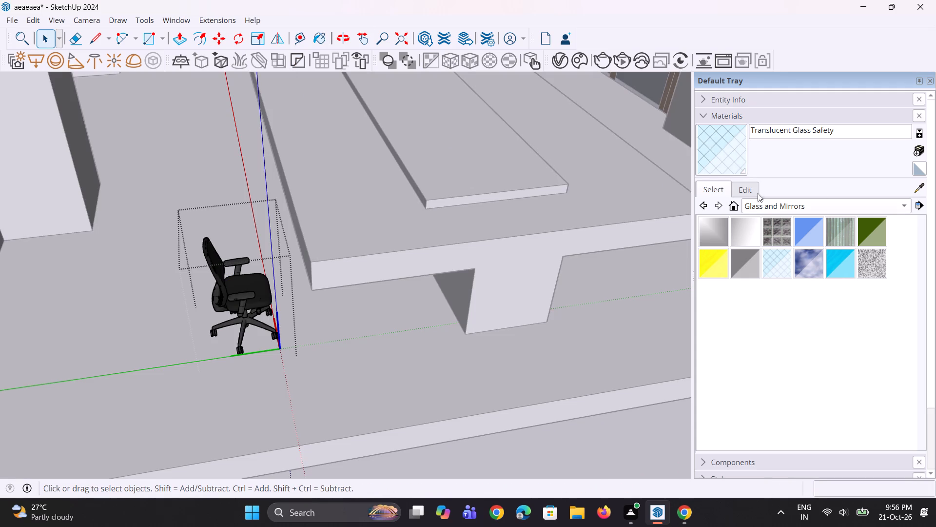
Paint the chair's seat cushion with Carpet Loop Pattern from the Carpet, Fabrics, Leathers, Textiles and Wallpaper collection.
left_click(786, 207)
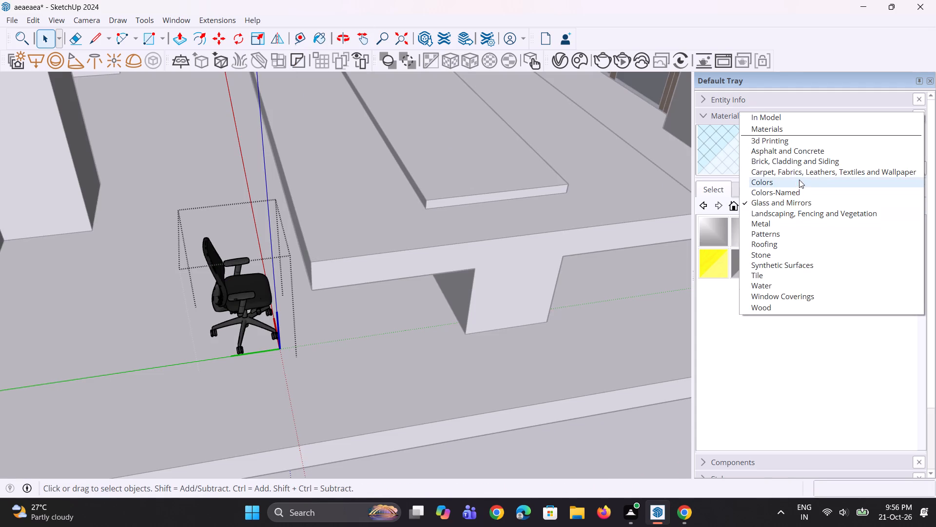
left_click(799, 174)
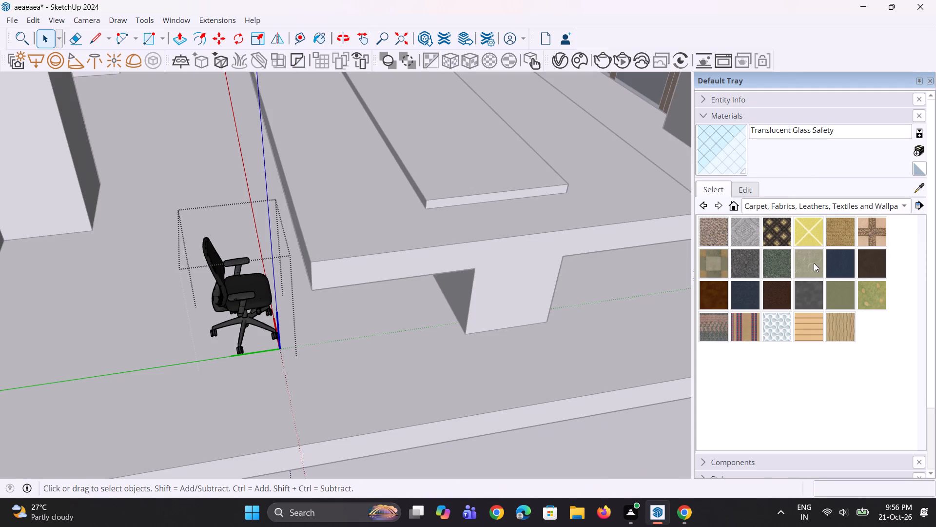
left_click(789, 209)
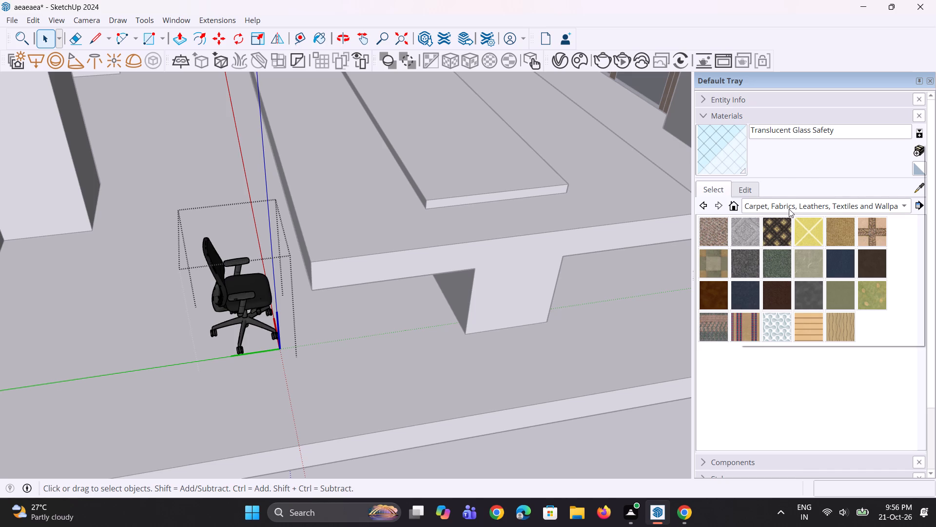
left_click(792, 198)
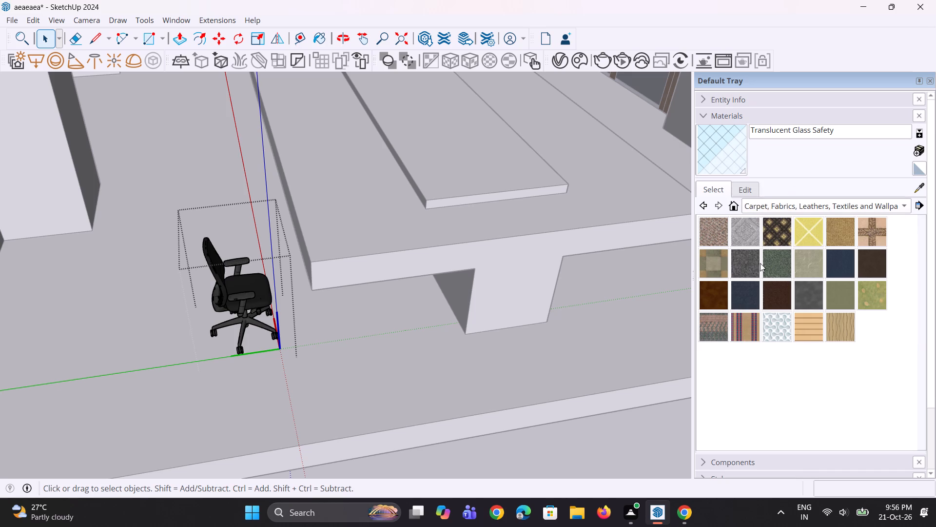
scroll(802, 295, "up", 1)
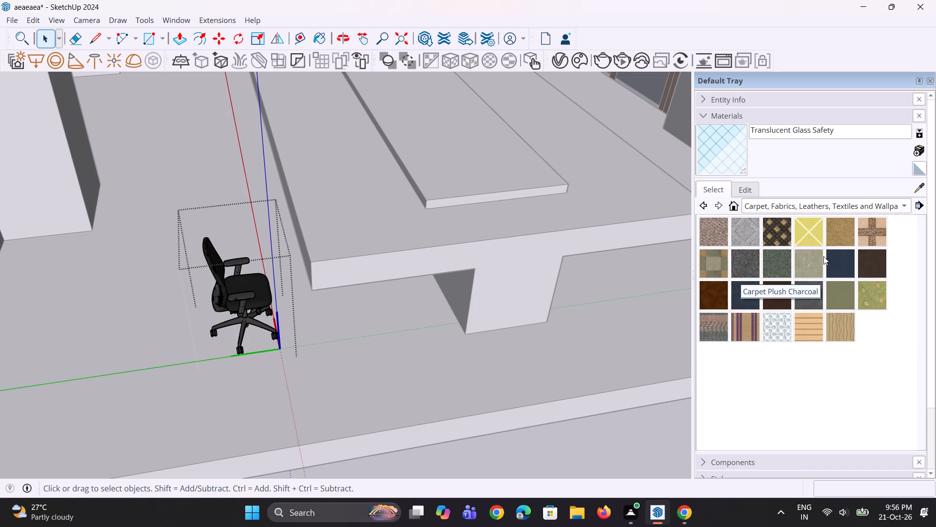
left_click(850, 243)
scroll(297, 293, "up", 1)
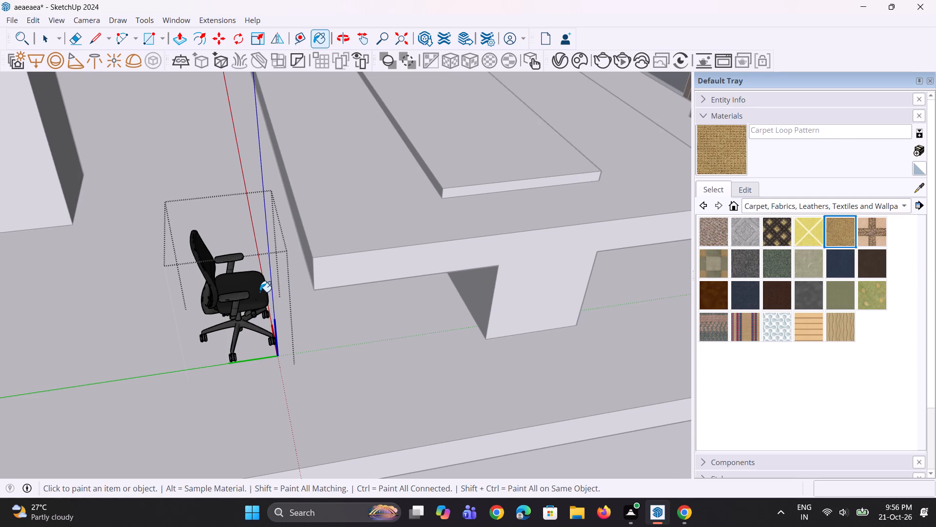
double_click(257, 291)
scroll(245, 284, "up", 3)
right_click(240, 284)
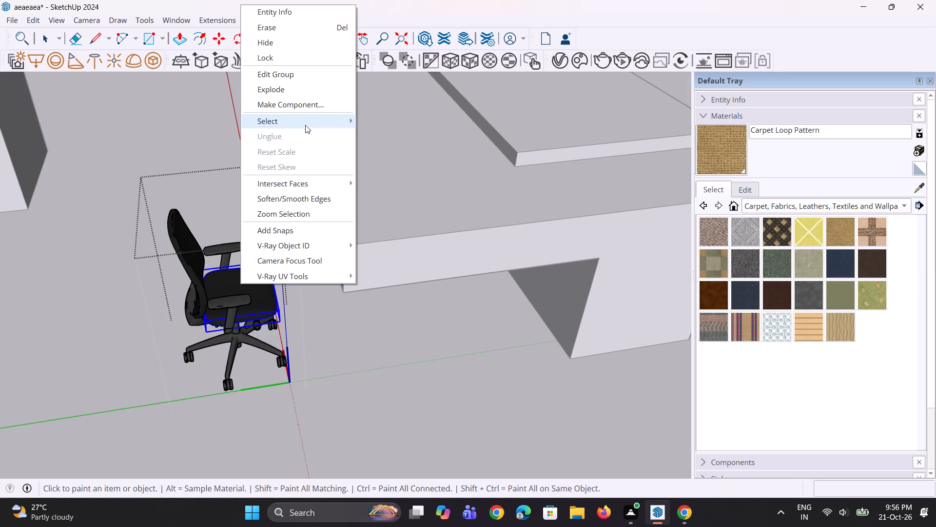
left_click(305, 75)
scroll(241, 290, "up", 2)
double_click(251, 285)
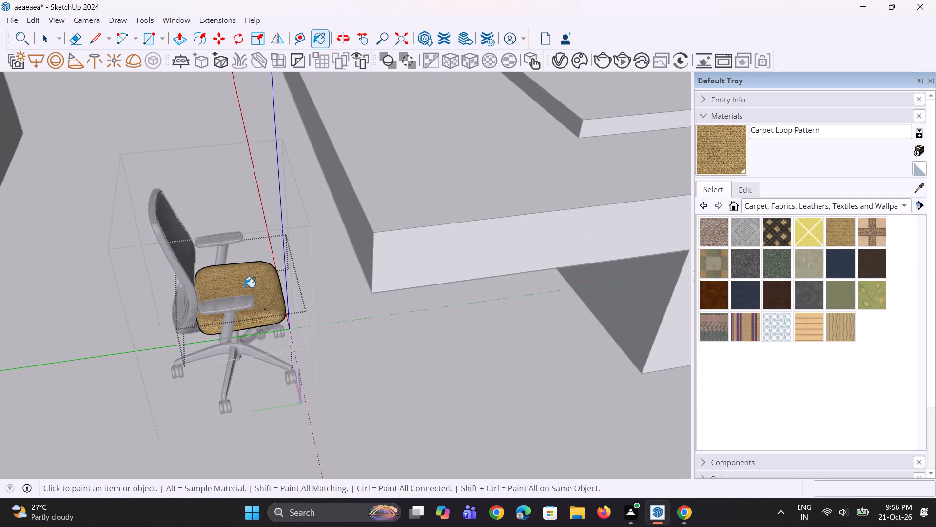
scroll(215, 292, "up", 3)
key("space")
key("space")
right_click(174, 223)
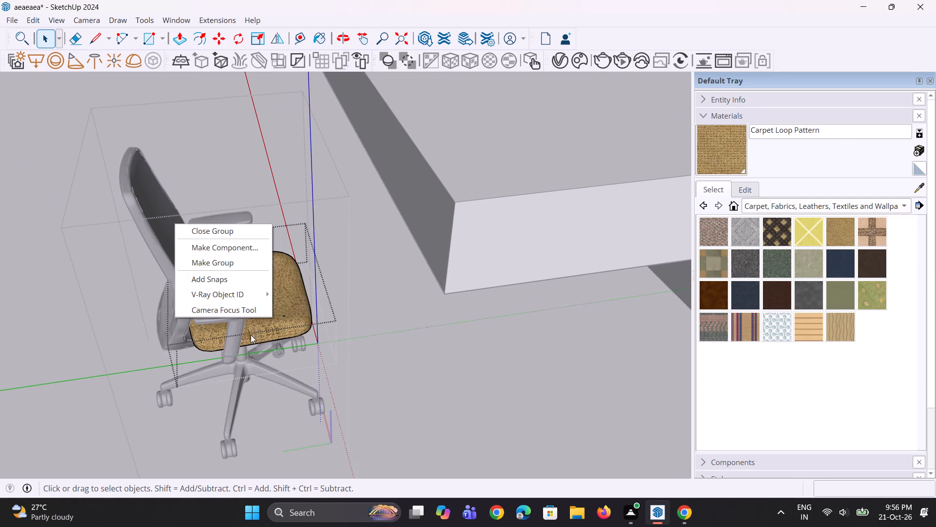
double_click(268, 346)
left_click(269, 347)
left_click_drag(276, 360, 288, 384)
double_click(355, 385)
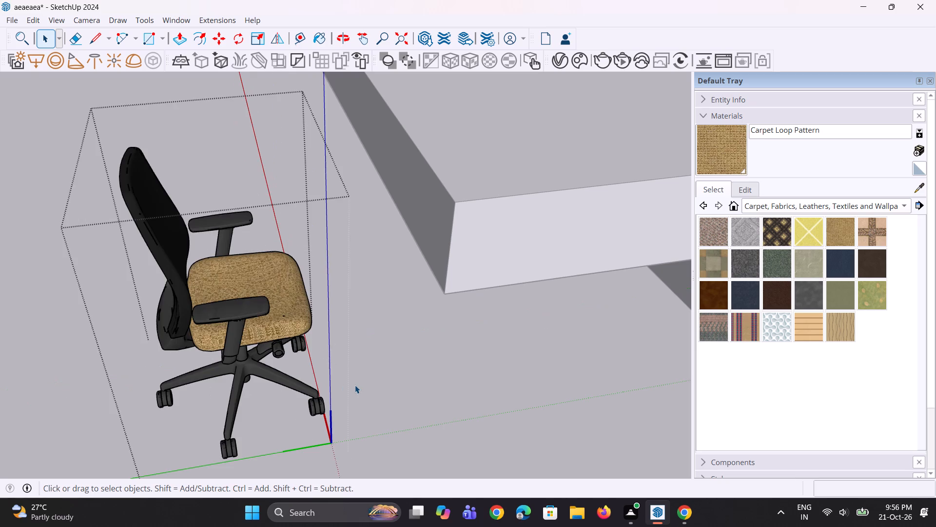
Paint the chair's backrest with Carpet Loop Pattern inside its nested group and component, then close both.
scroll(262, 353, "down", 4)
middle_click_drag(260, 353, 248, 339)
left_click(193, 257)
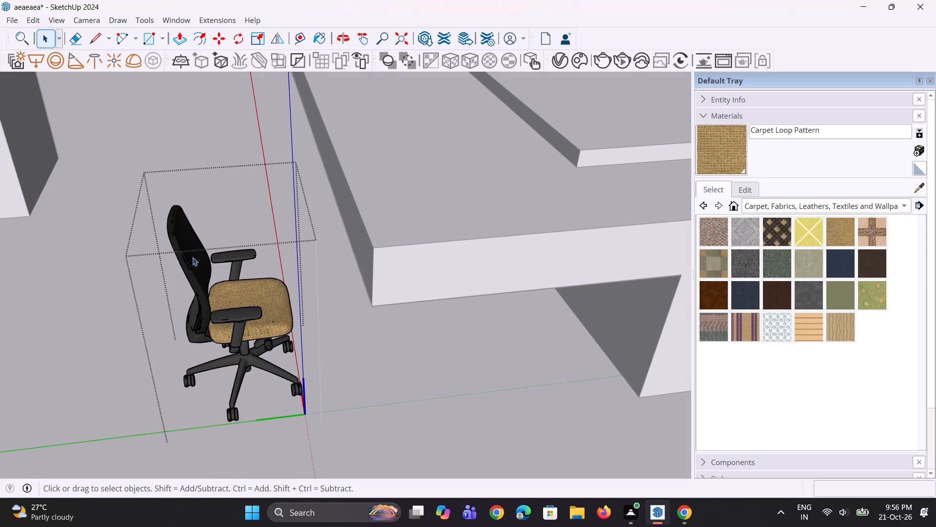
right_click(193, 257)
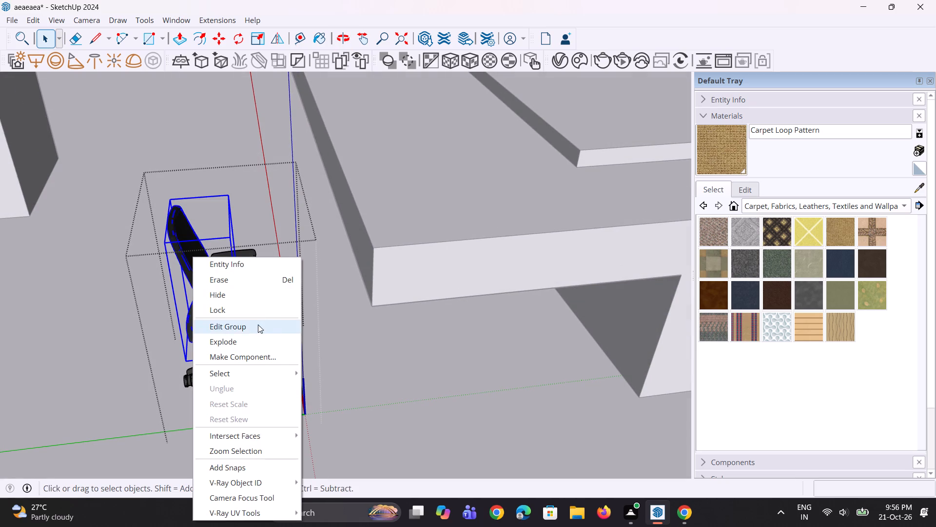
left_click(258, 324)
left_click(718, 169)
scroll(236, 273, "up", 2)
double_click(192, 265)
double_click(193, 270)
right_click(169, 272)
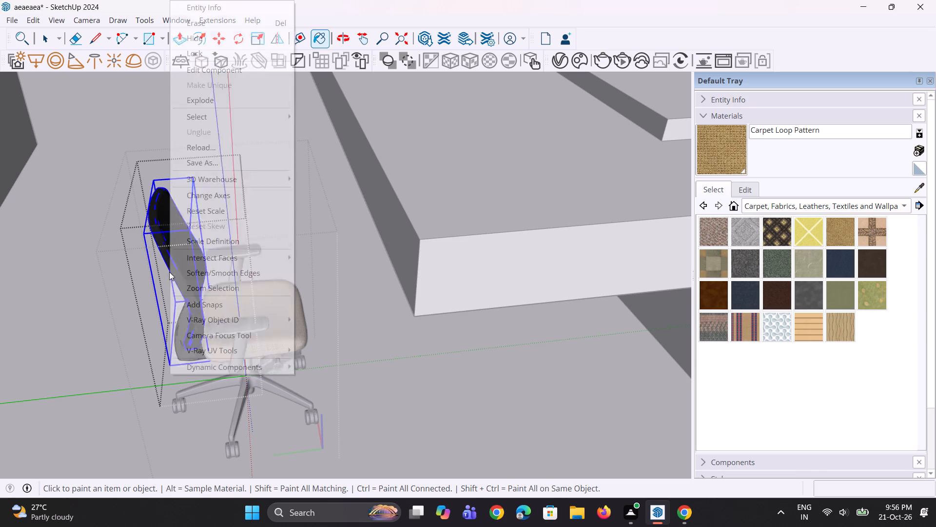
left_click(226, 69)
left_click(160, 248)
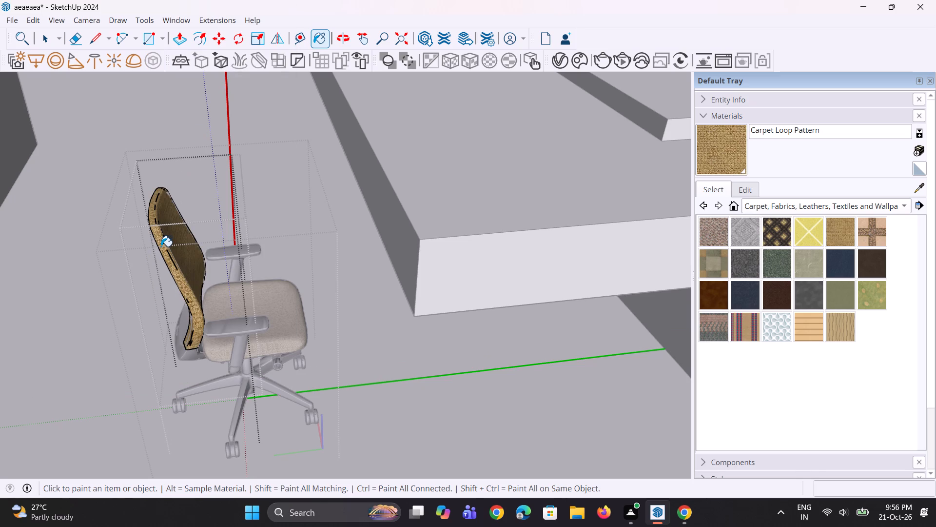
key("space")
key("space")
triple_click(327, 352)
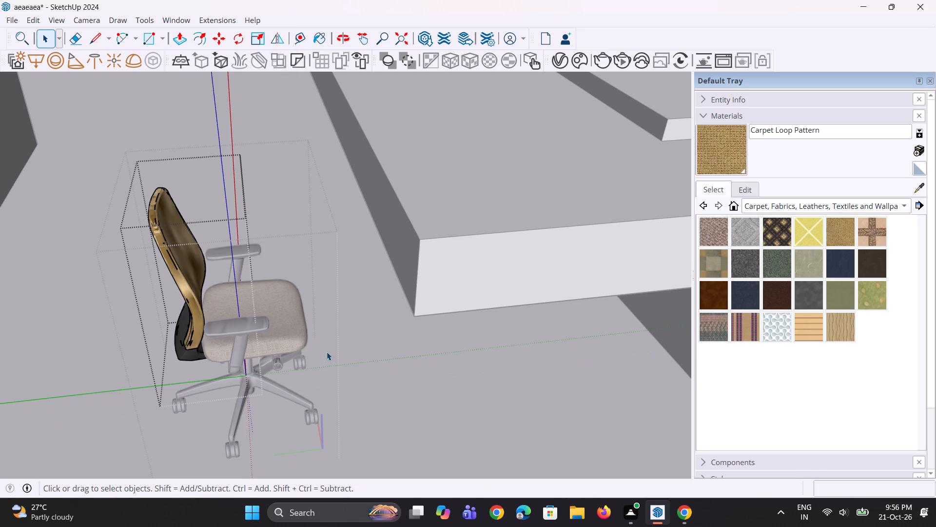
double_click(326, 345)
Examine the painted chair's seat and backrest from several angles beside the table.
scroll(324, 340, "down", 8)
middle_click_drag(323, 339, 270, 332)
scroll(269, 341, "up", 3)
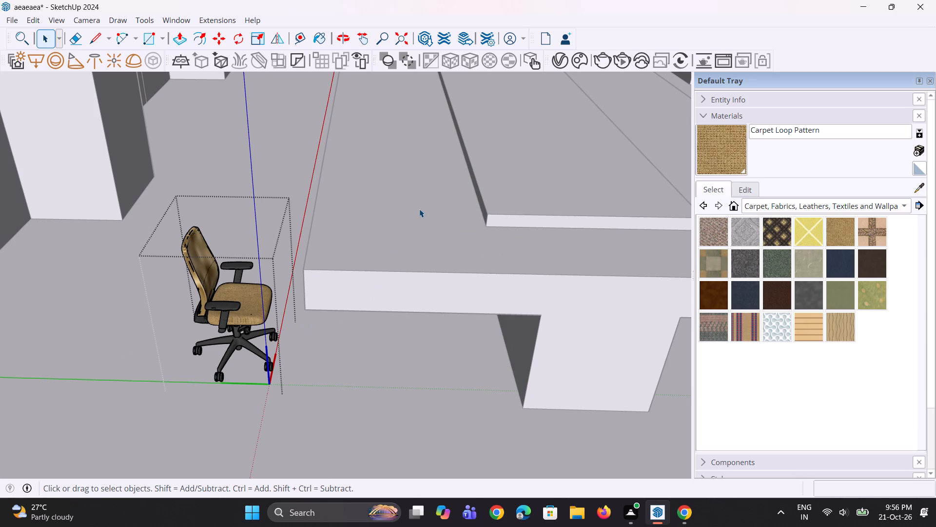
scroll(355, 219, "down", 4)
middle_click_drag(302, 260, 137, 257)
scroll(127, 190, "up", 9)
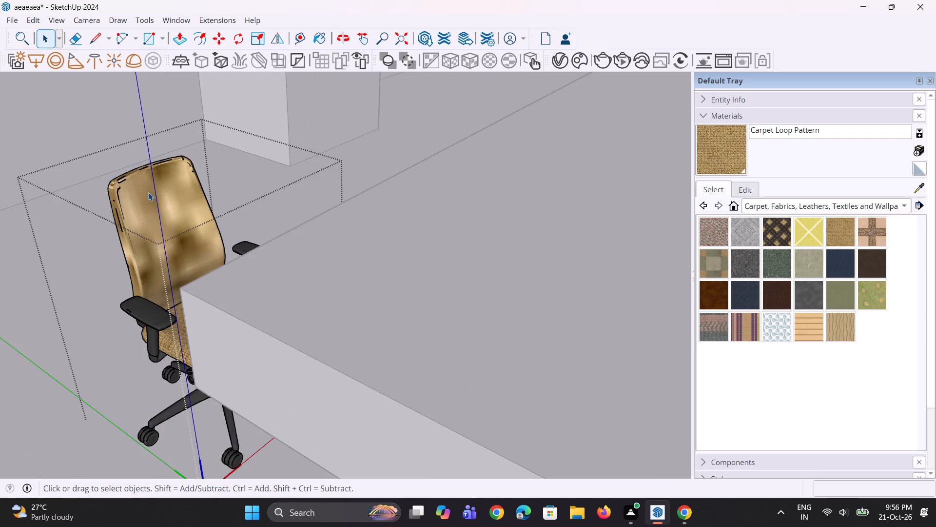
scroll(148, 192, "up", 7)
middle_click_drag(190, 301, 343, 334)
scroll(343, 332, "down", 5)
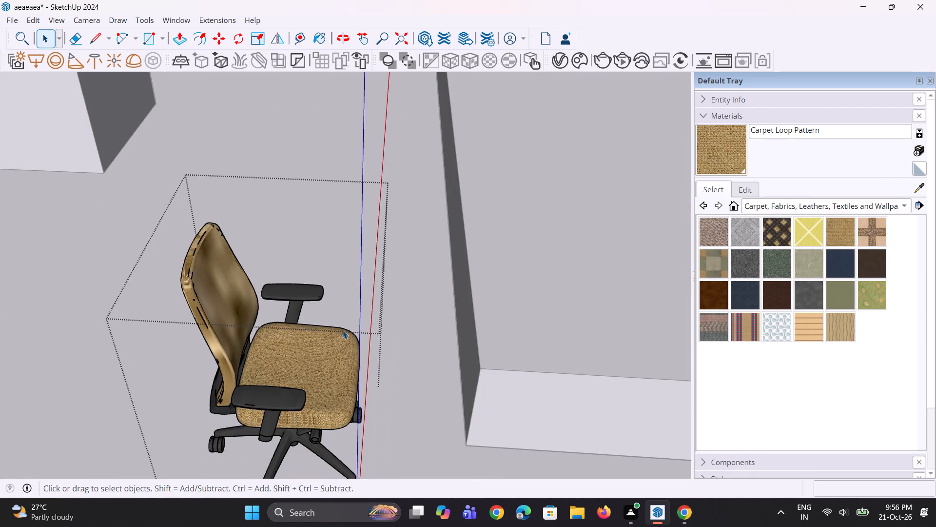
scroll(343, 330, "down", 10)
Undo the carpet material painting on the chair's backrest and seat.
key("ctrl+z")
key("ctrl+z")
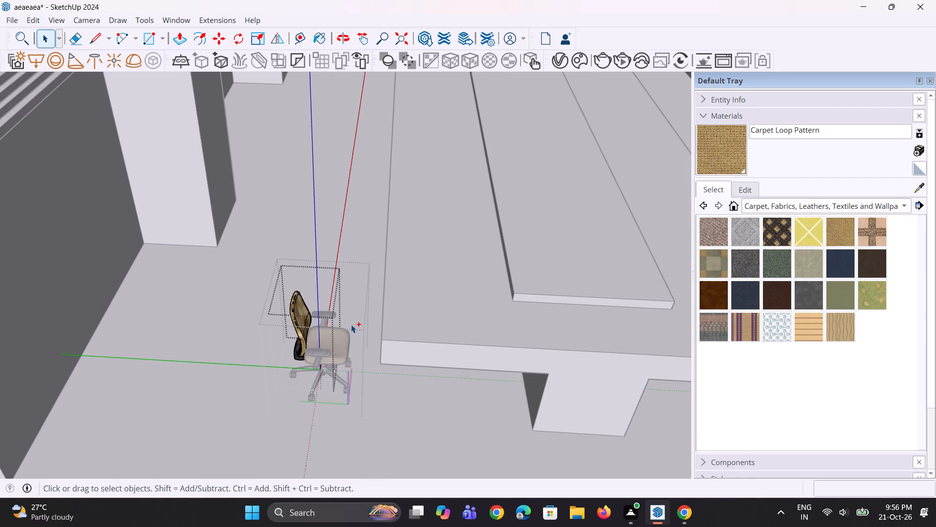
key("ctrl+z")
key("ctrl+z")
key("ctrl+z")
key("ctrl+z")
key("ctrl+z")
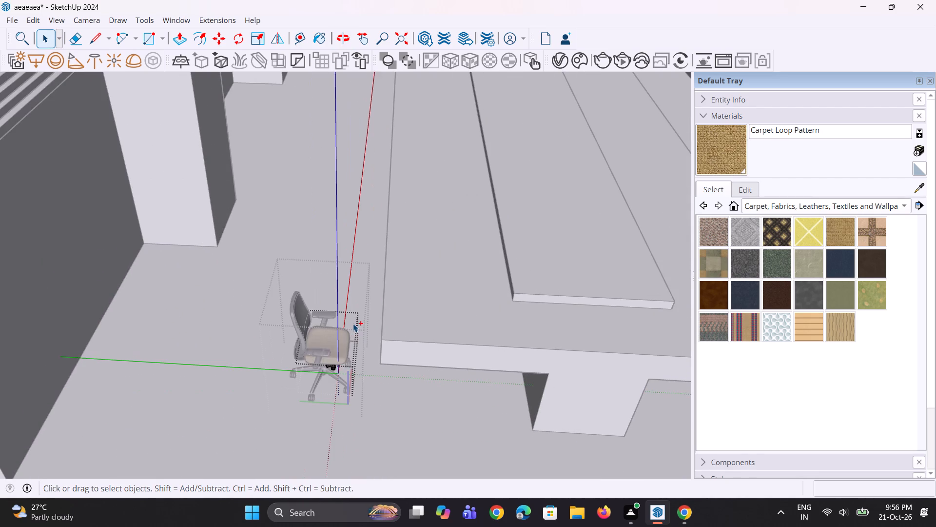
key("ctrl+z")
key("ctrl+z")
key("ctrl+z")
Examine the black chair from the room scale down to a close-up of its backrest and seat.
scroll(353, 323, "down", 5)
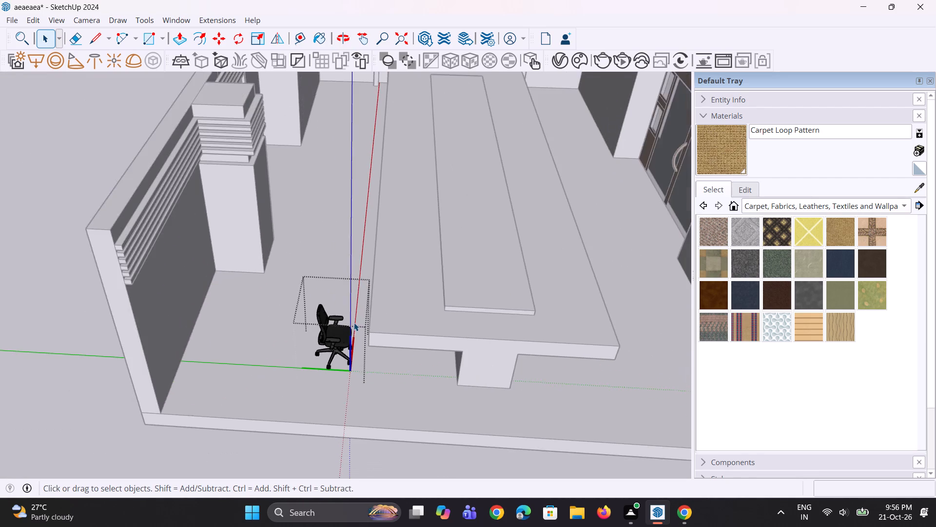
scroll(354, 323, "down", 3)
middle_click_drag(355, 353, 357, 331)
scroll(287, 326, "up", 7)
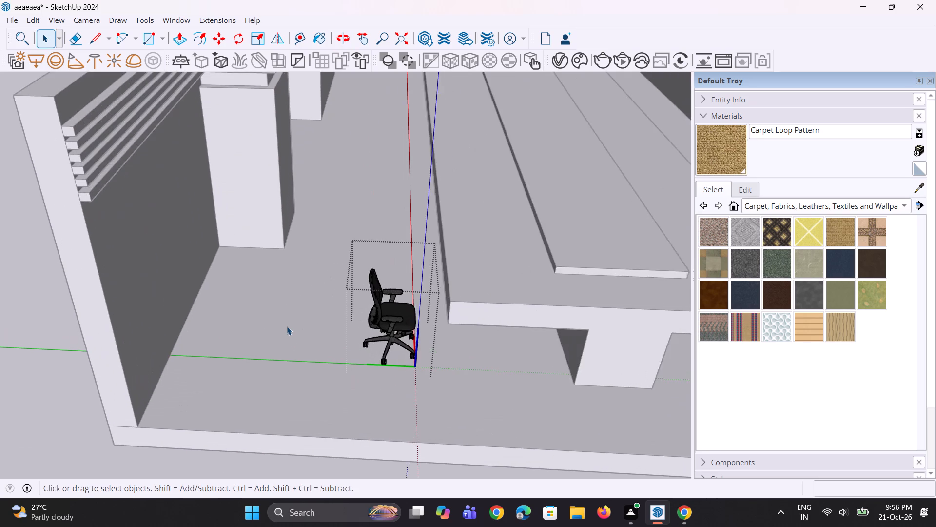
scroll(287, 326, "up", 2)
left_click(422, 323)
middle_click_drag(427, 327, 490, 346)
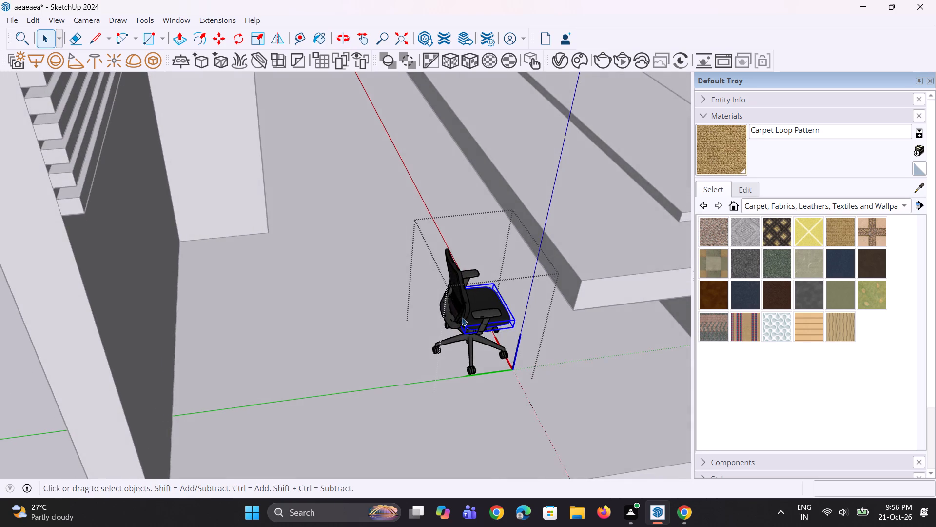
scroll(462, 316, "up", 16)
scroll(464, 316, "up", 8)
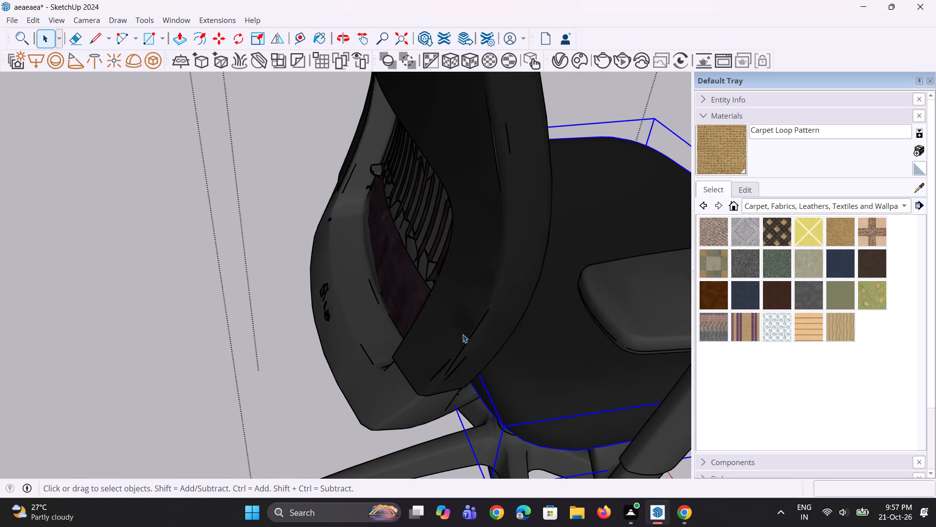
scroll(463, 336, "down", 3)
Switch to Chrome, go to the 3D Warehouse site and search it for "office chair".
left_click(677, 519)
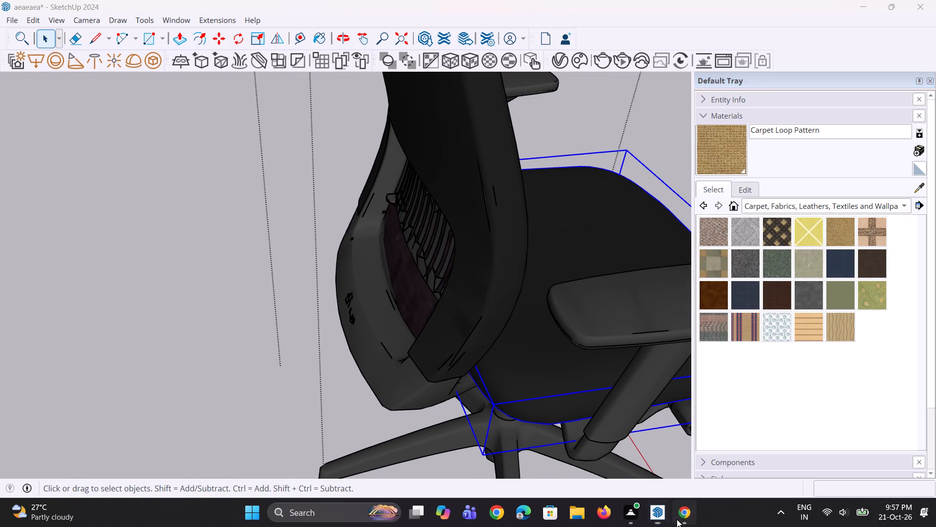
left_click(315, 241)
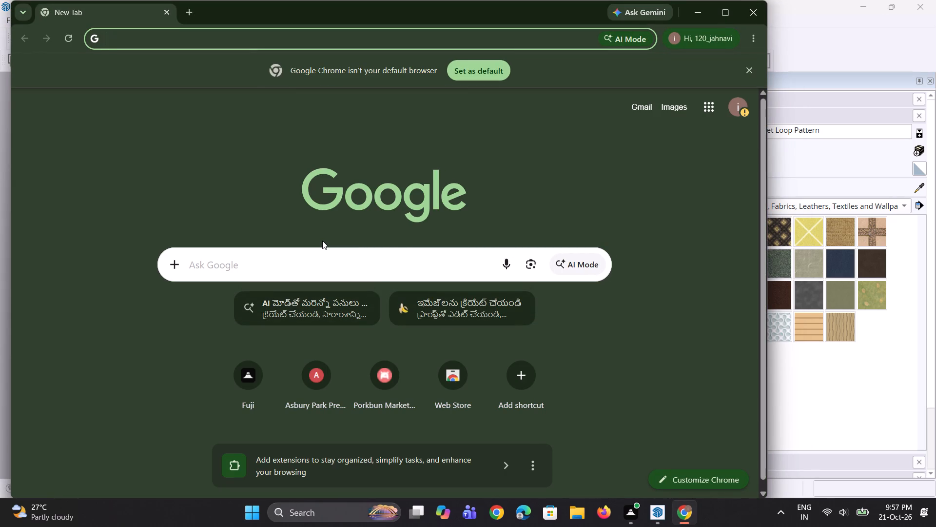
left_click(274, 270)
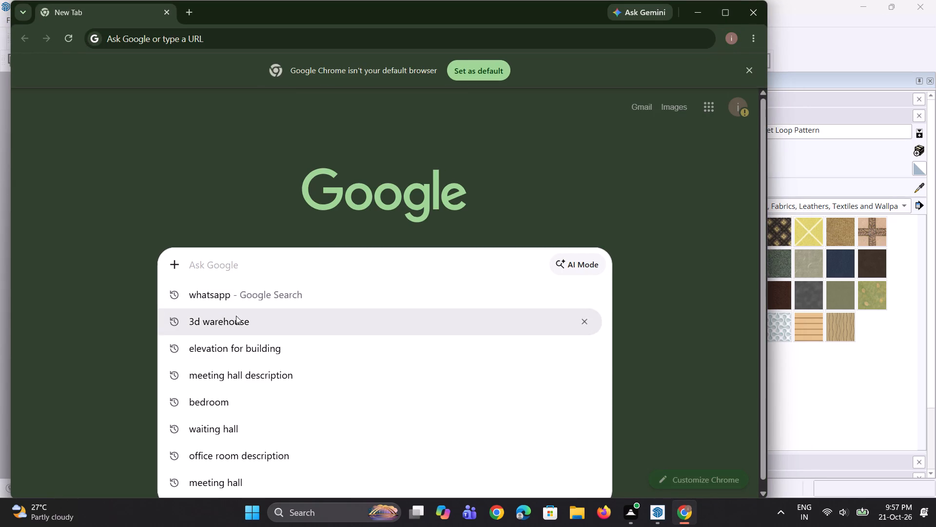
left_click(236, 316)
left_click(155, 222)
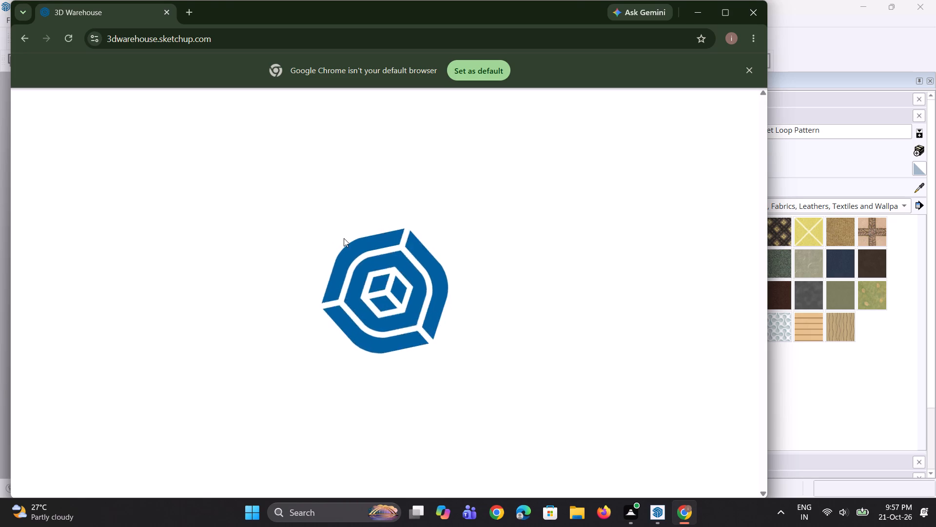
left_click(307, 110)
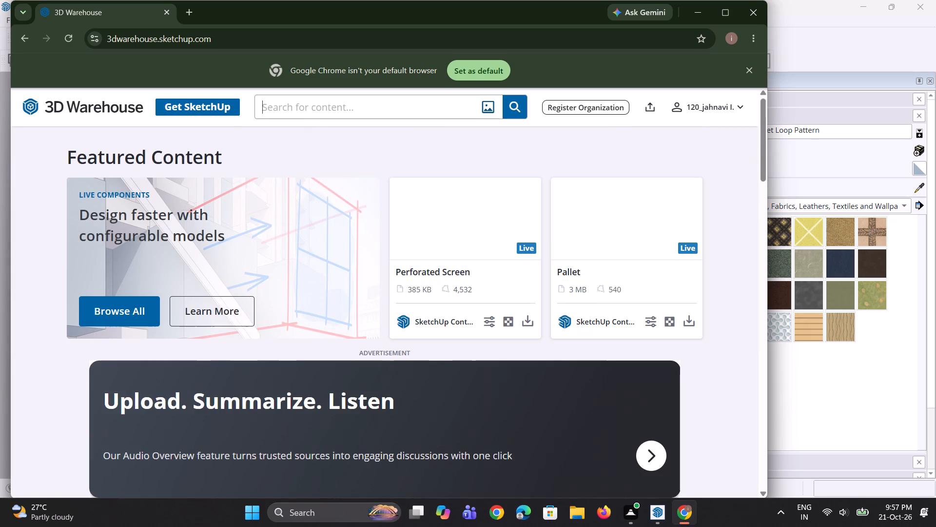
type("office chair")
key("Return")
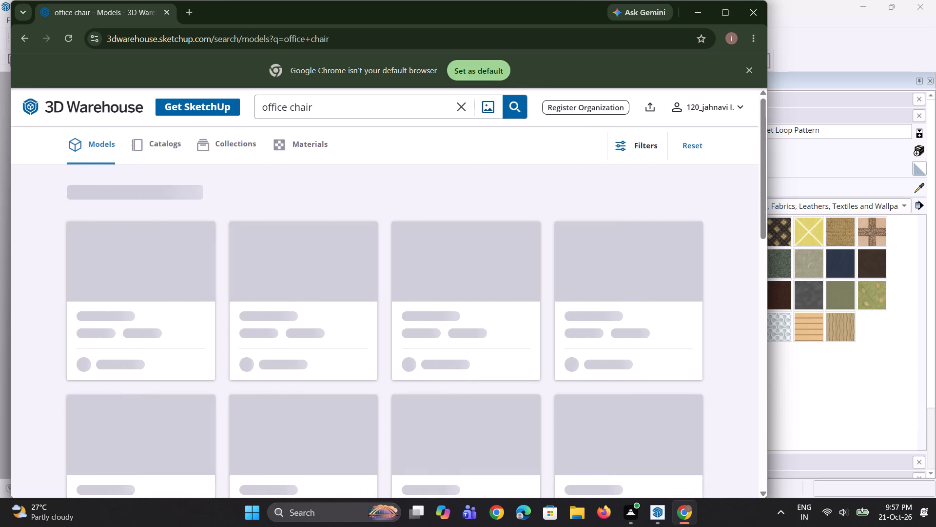
Download the tan high-back armchair model named "chairs office" from the search results.
scroll(474, 325, "down", 1)
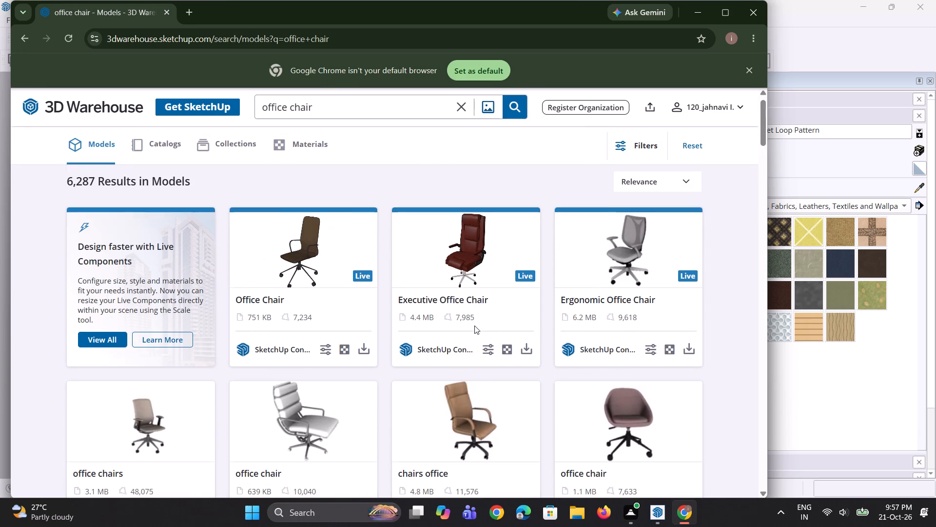
scroll(474, 325, "down", 2)
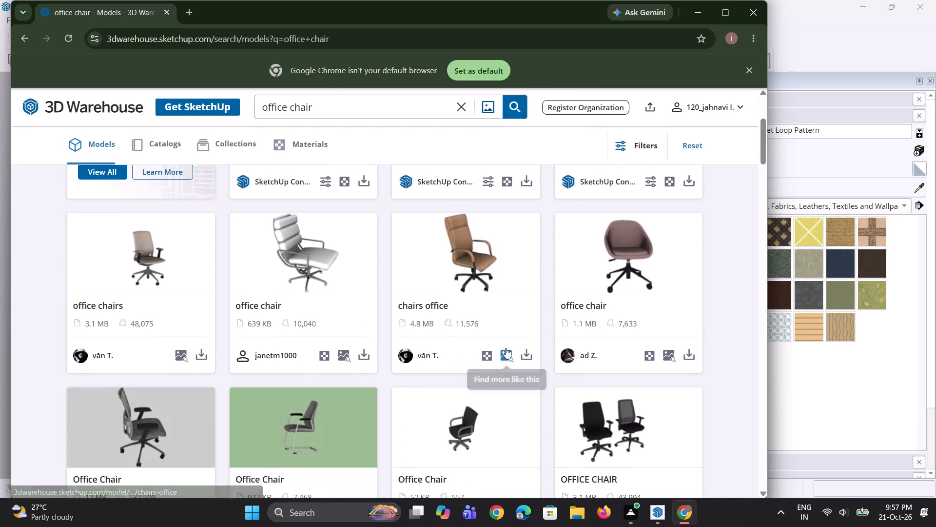
left_click(524, 353)
left_click(545, 384)
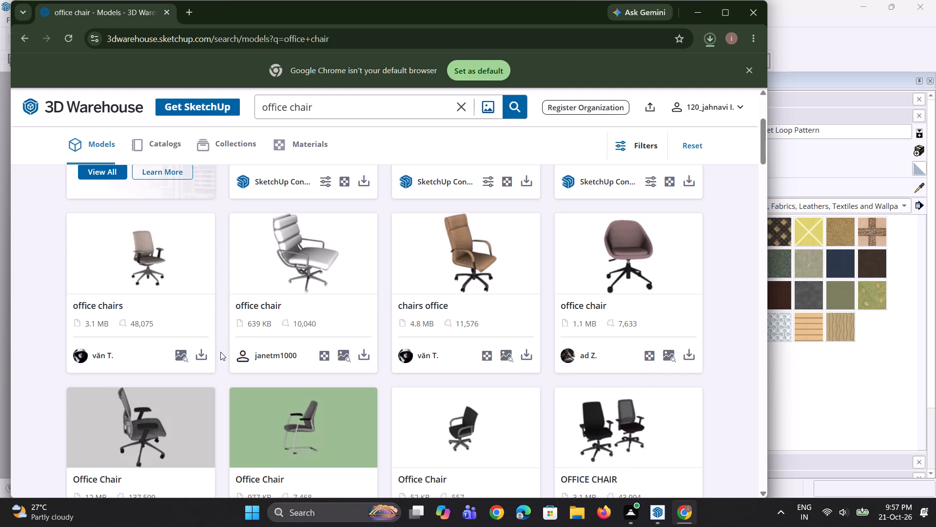
Download the mesh-back armchair model named "office chairs" from the search results, skipping the promotional video that unlocks more downloads.
left_click(205, 358)
left_click(237, 380)
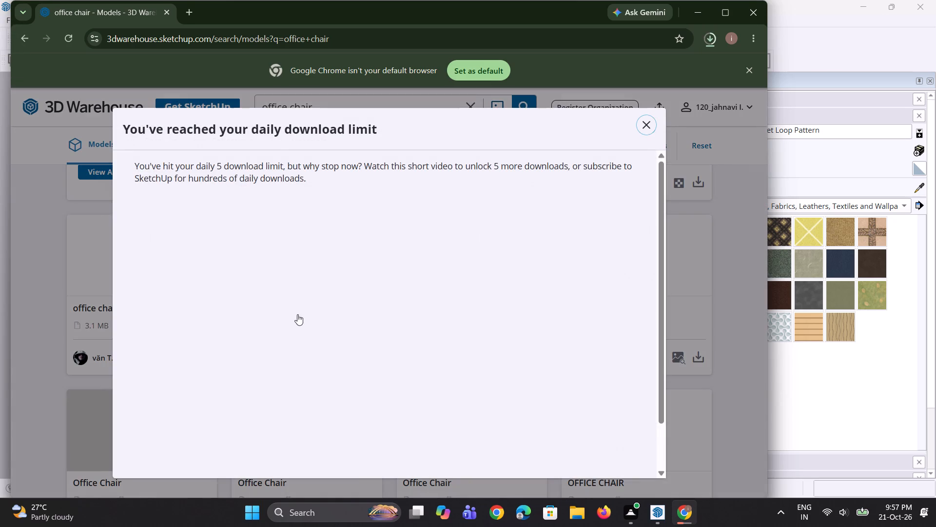
scroll(478, 280, "down", 4)
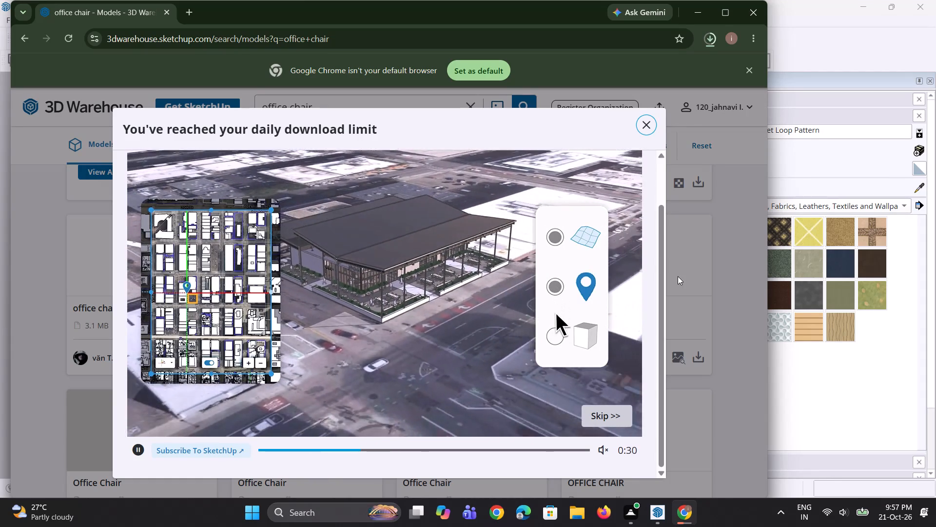
scroll(678, 276, "down", 1)
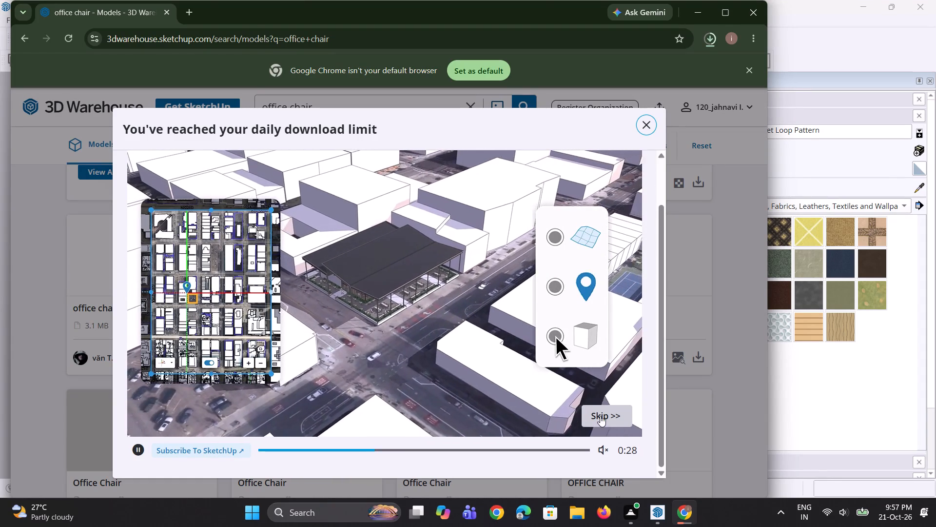
left_click(602, 416)
left_click(381, 357)
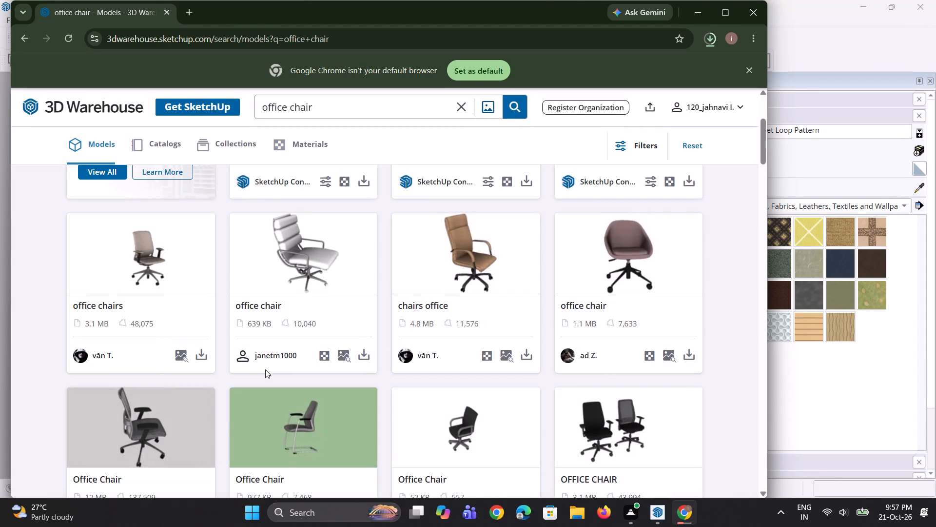
left_click(202, 356)
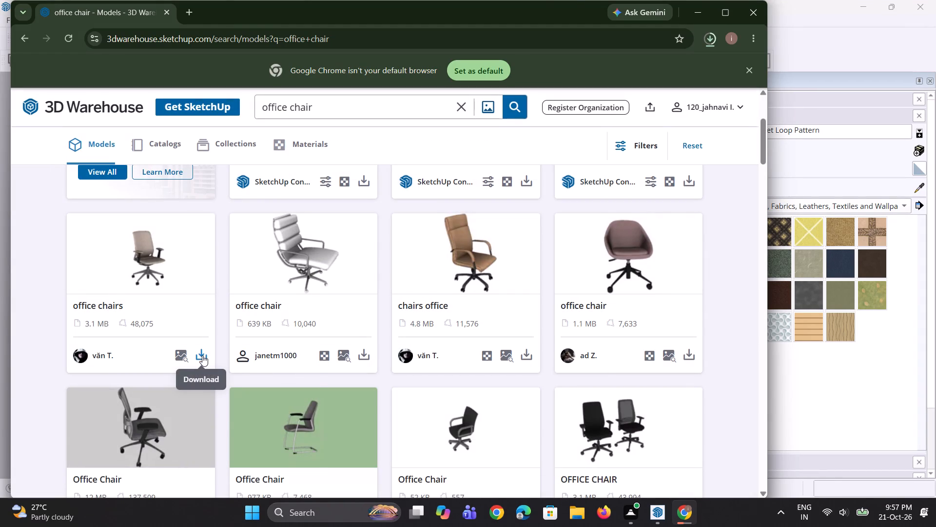
left_click(213, 387)
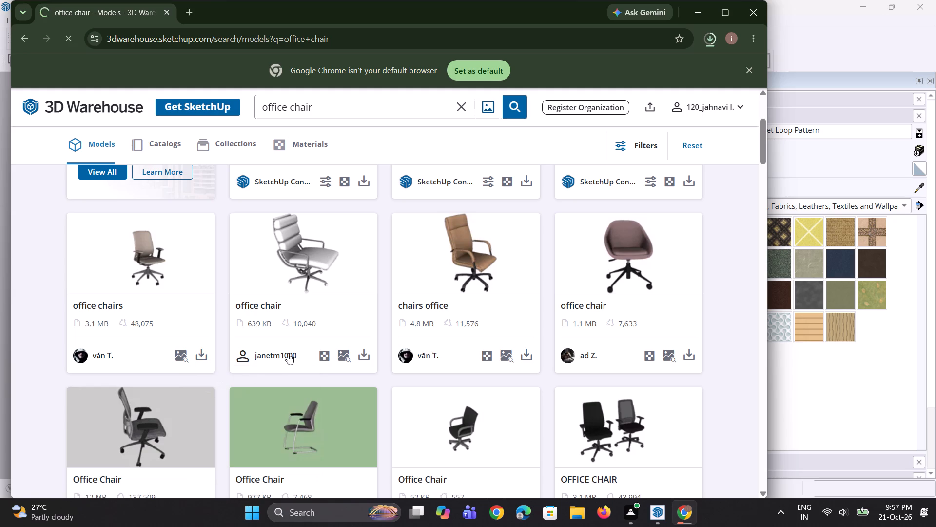
Look through further office chair models in the 3D Warehouse search results.
scroll(442, 335, "down", 4)
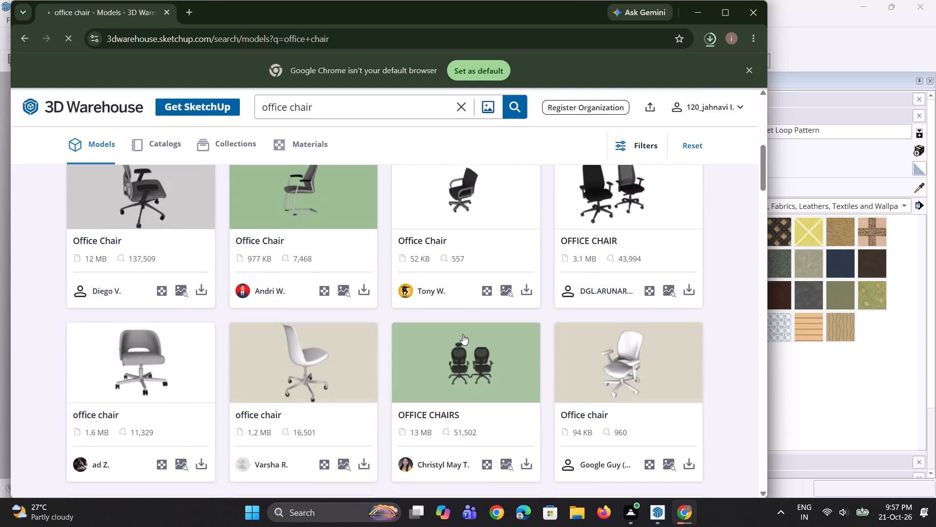
scroll(463, 334, "down", 4)
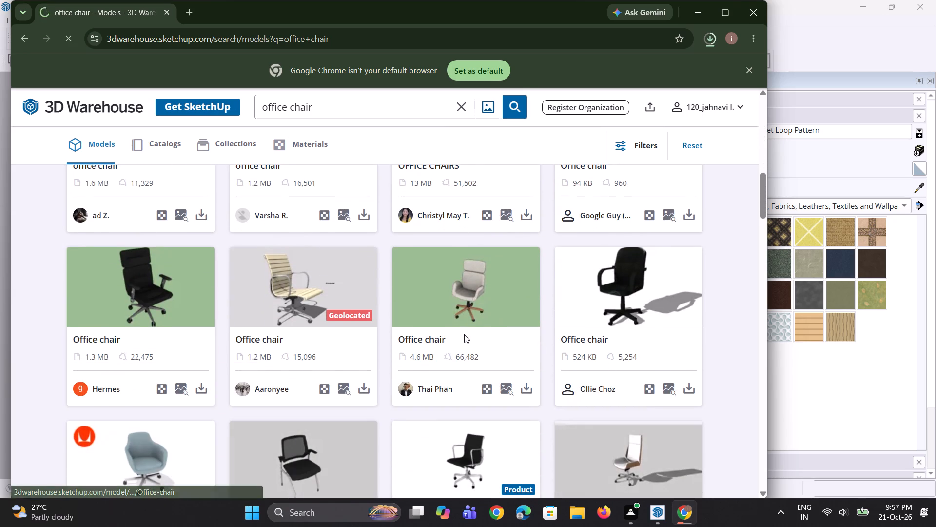
scroll(469, 332, "down", 5)
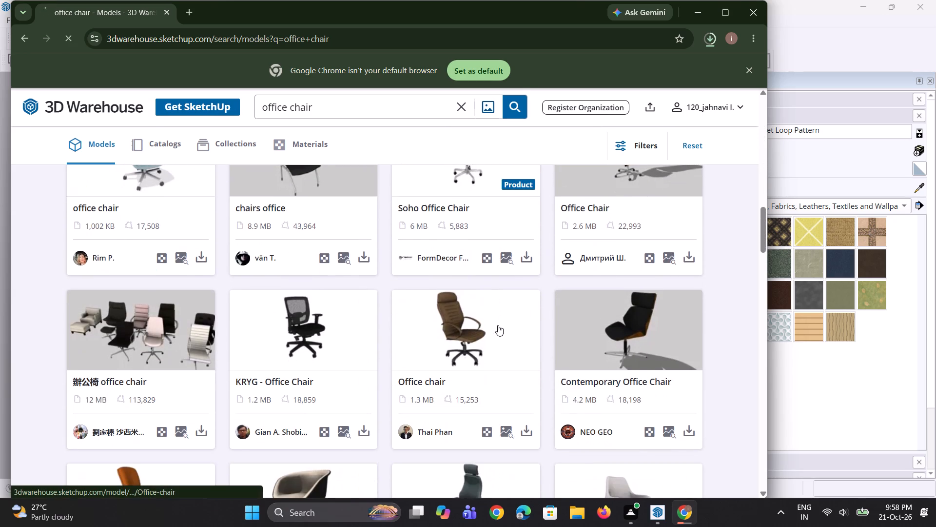
scroll(474, 339, "down", 2)
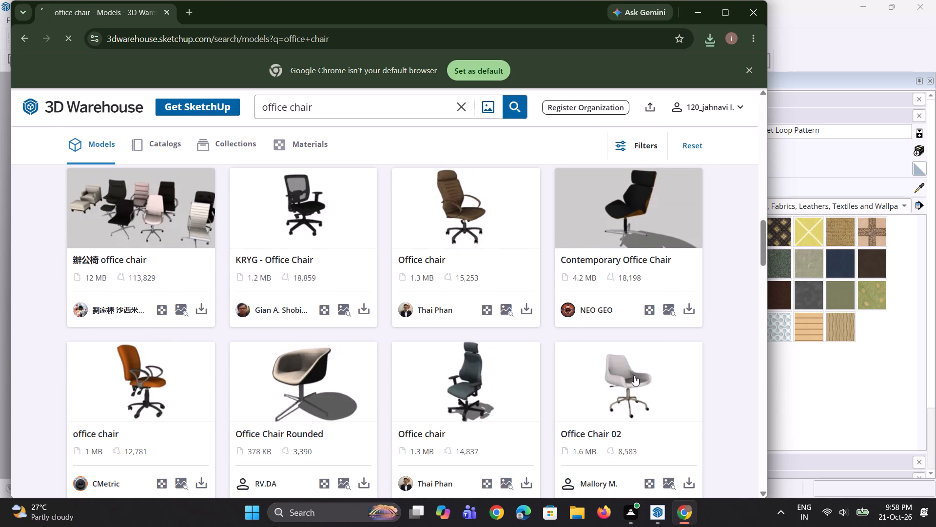
Switch to SketchUp, leave the black chair's group editing and clear the selection.
left_click(651, 512)
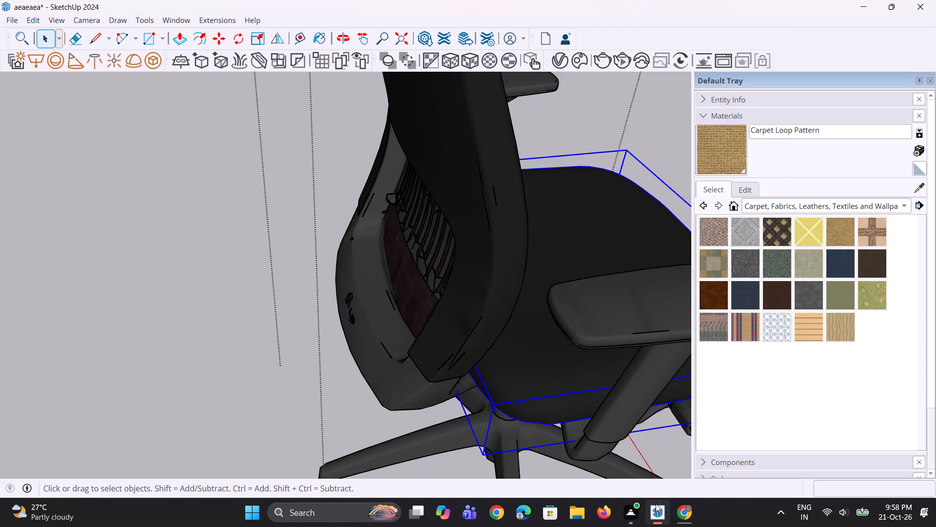
scroll(335, 295, "down", 20)
scroll(335, 295, "down", 1)
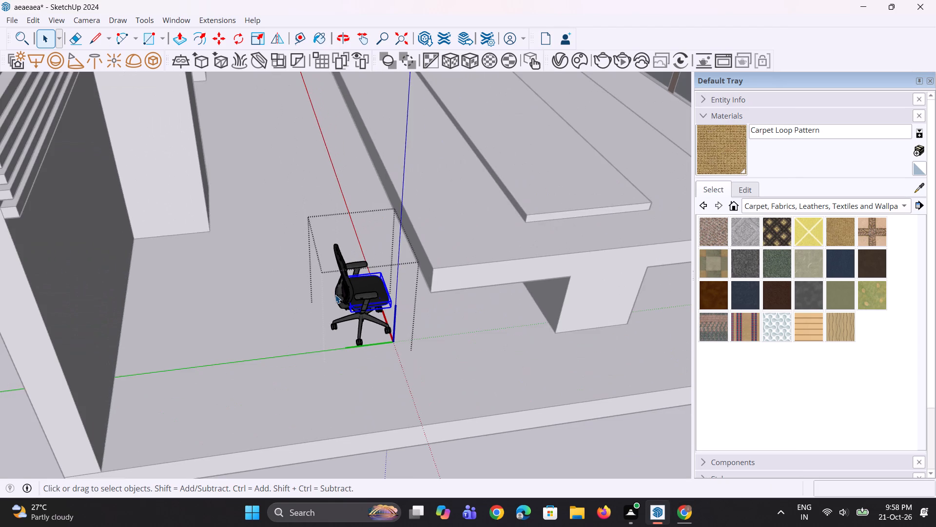
key("space")
key("space")
scroll(332, 294, "down", 11)
middle_click_drag(399, 308, 374, 266)
triple_click(435, 379)
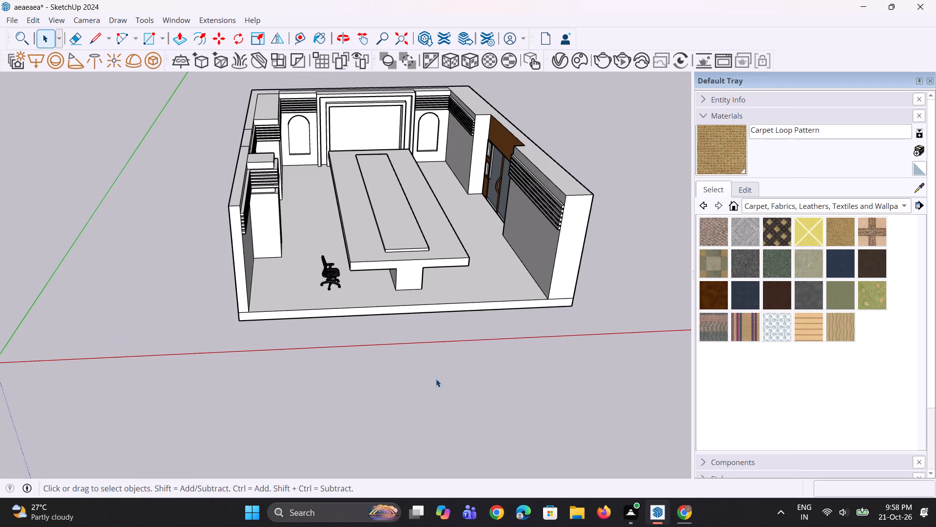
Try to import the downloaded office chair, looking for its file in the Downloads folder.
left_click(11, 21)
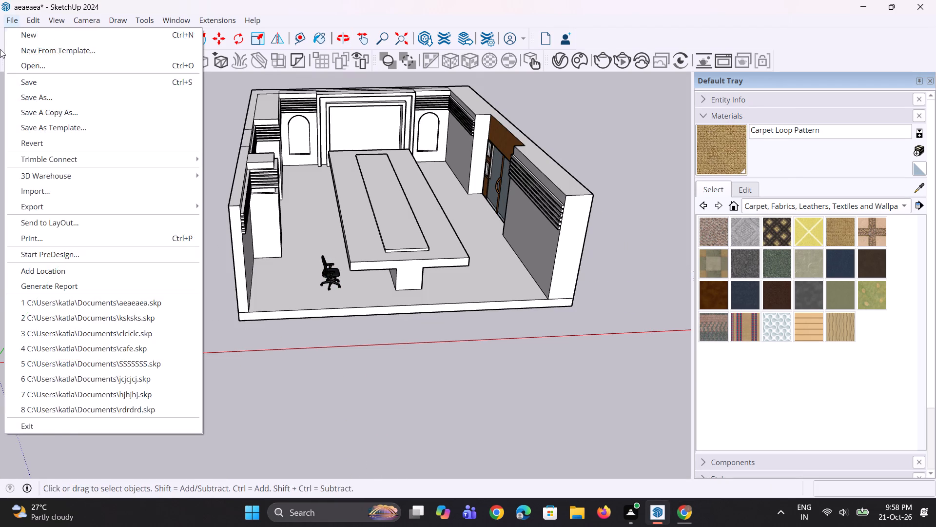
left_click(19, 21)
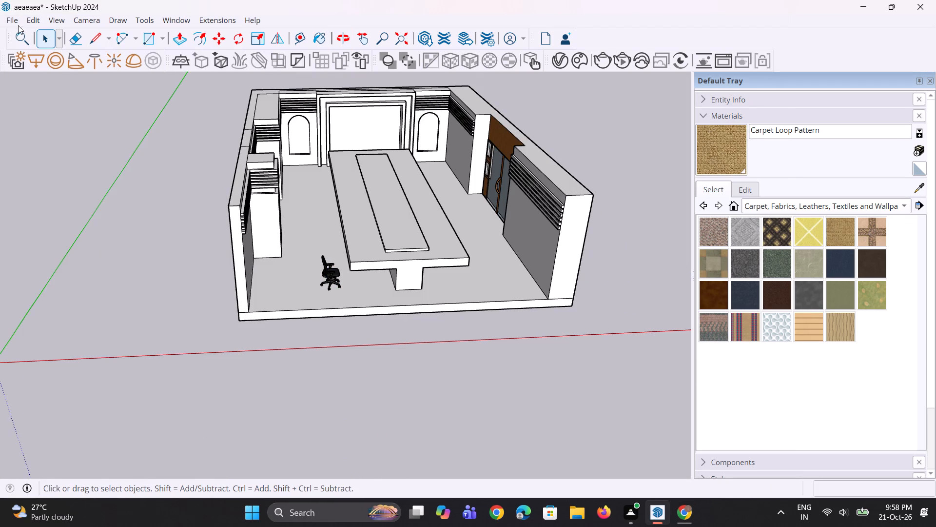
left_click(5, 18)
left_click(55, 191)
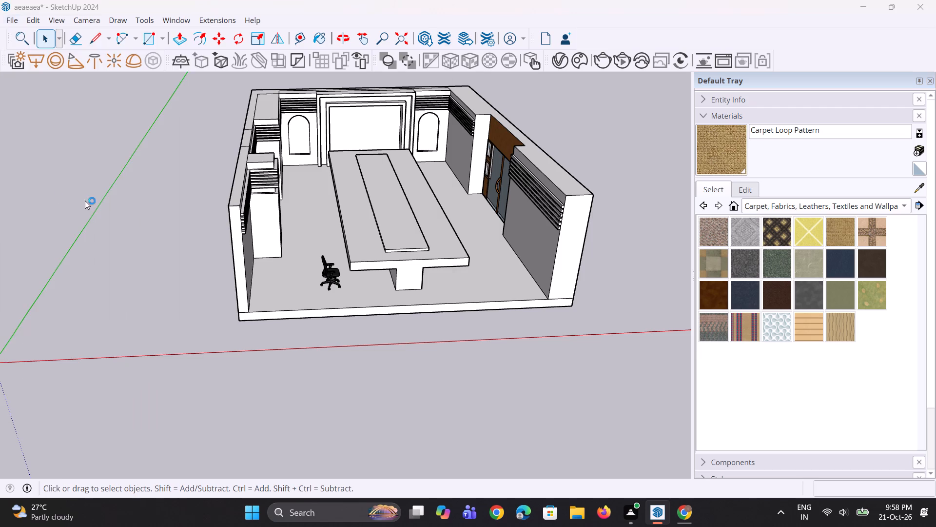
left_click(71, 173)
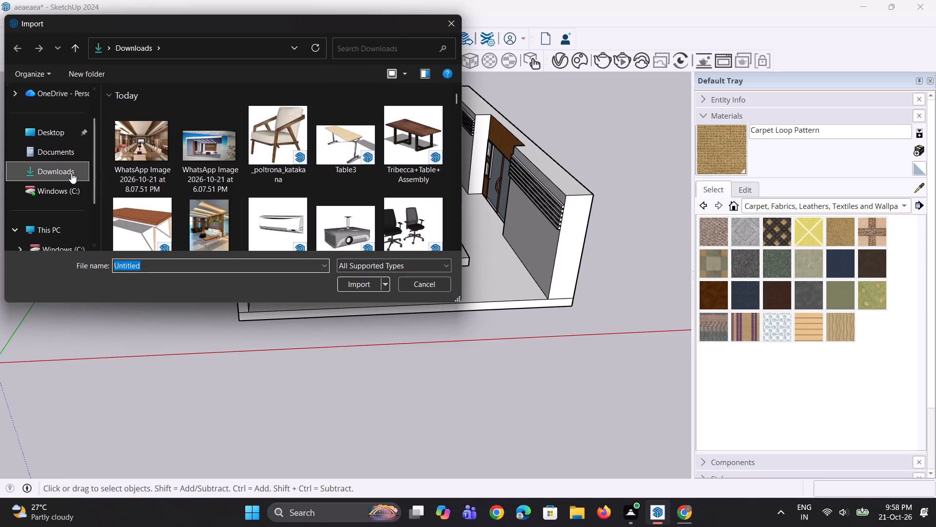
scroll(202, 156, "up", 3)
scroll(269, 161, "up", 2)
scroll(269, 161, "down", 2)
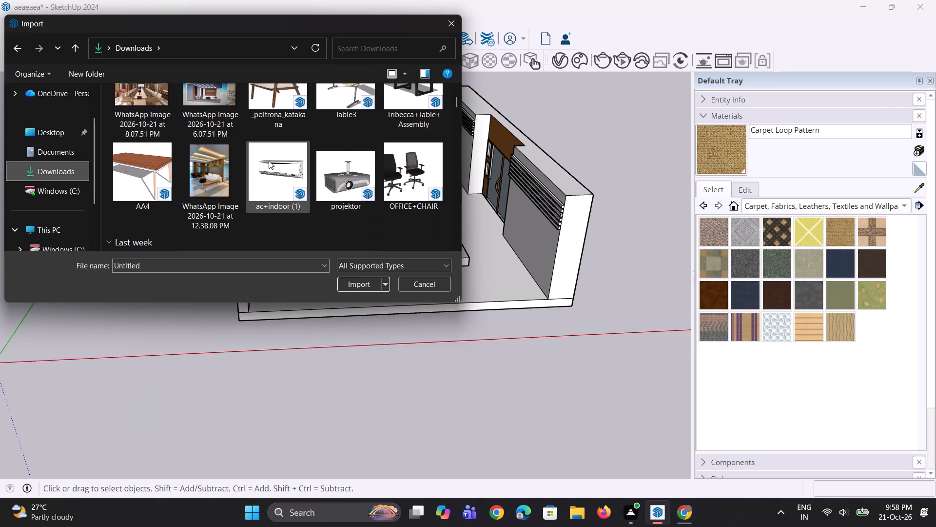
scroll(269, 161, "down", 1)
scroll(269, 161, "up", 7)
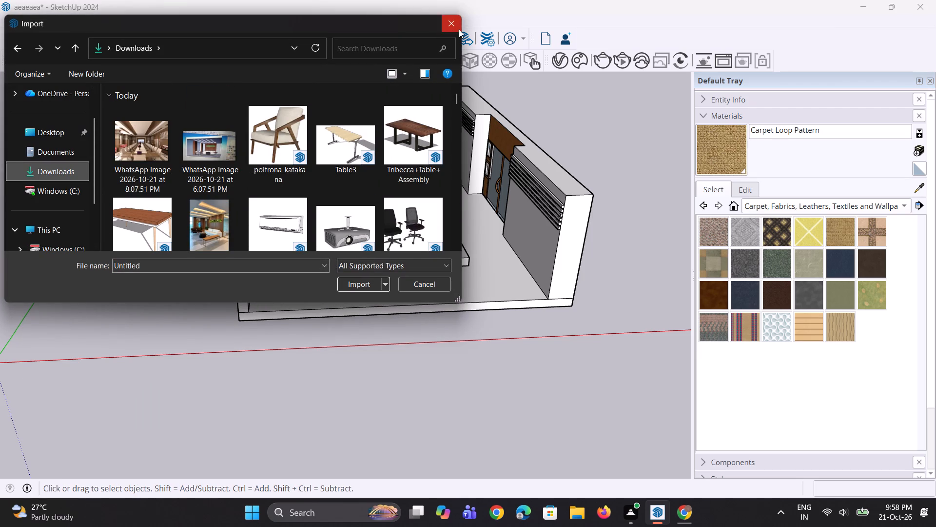
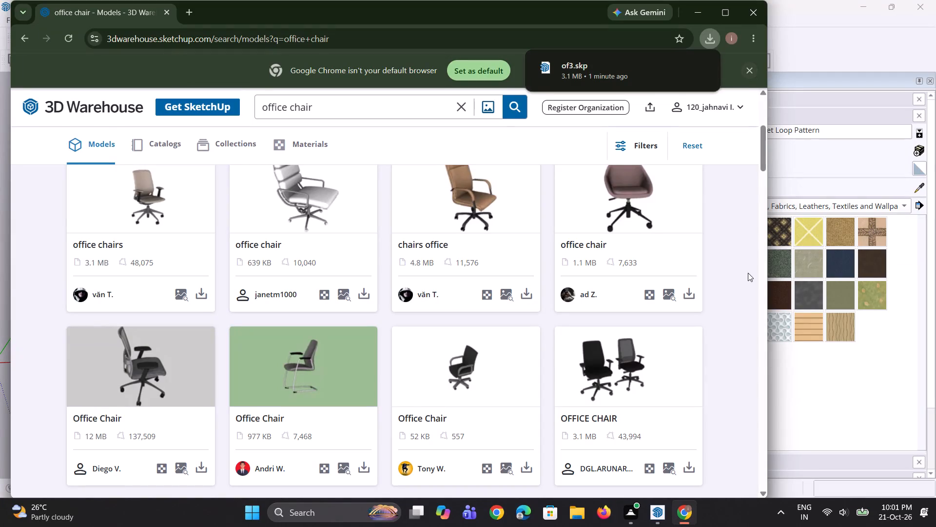
Switch to SketchUp, import the of3 office chair from Downloads and place it outside the room's open front edge.
left_click(667, 518)
left_click(12, 22)
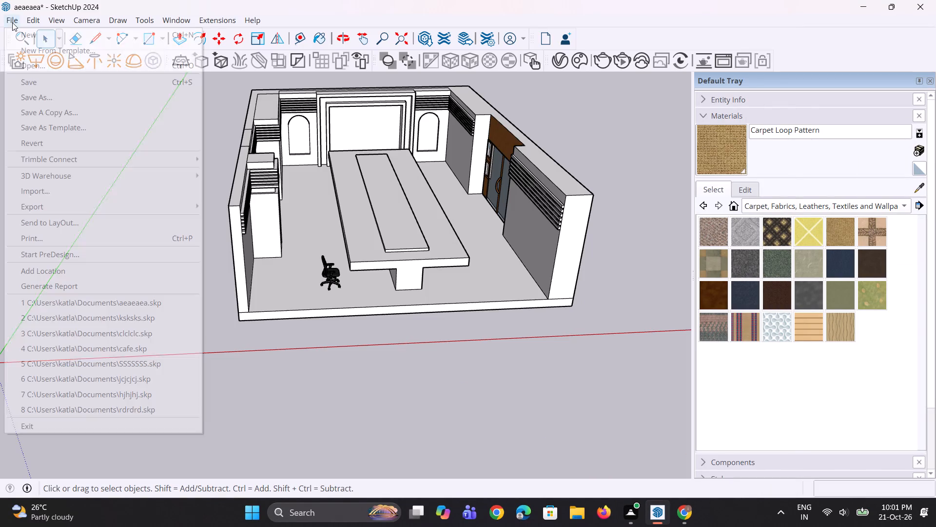
left_click(97, 196)
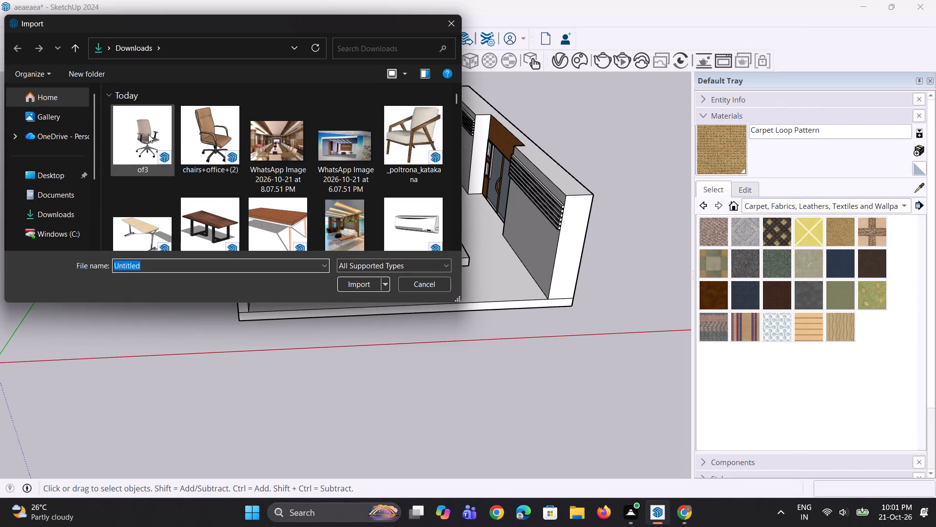
left_click(156, 148)
left_click(368, 284)
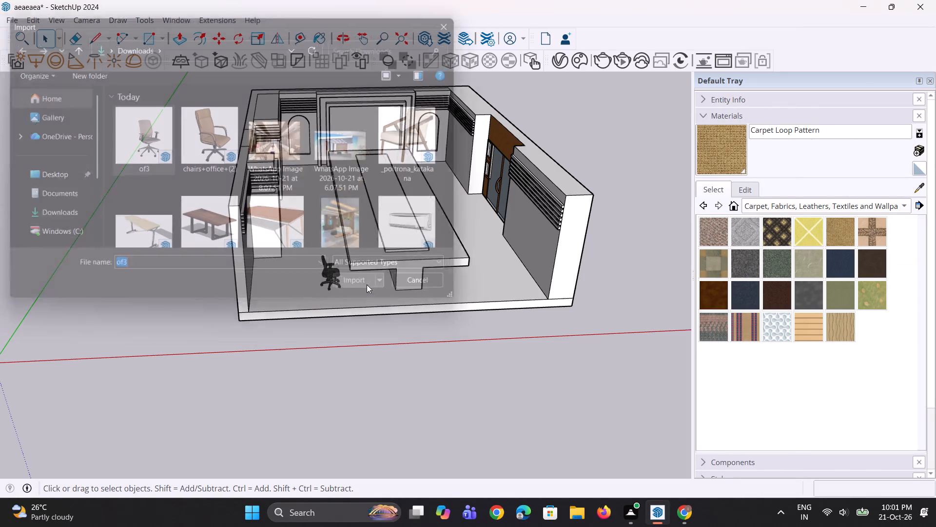
scroll(366, 357, "up", 11)
left_click(340, 337)
Rotate the imported beige office chair 90 degrees on the ground plane.
scroll(387, 356, "up", 1)
middle_click_drag(400, 358, 407, 358)
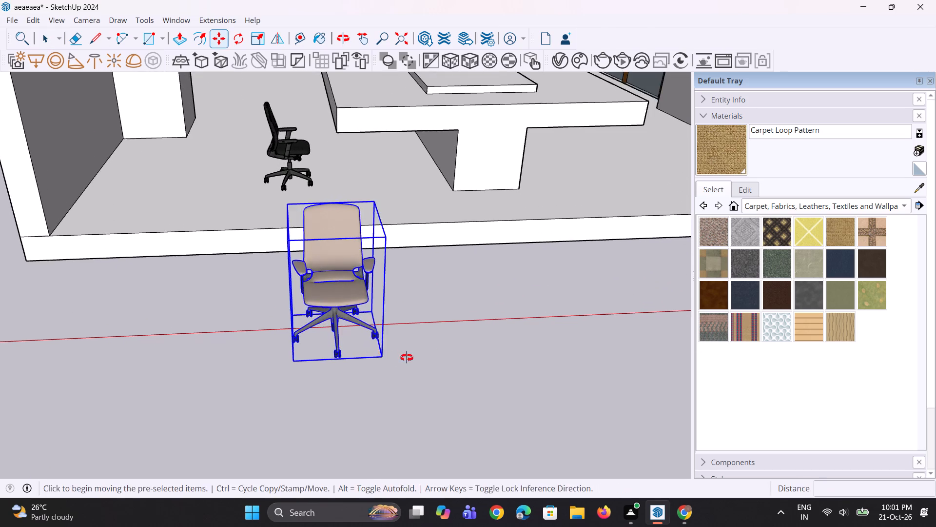
middle_click_drag(407, 358, 450, 341)
scroll(361, 330, "down", 12)
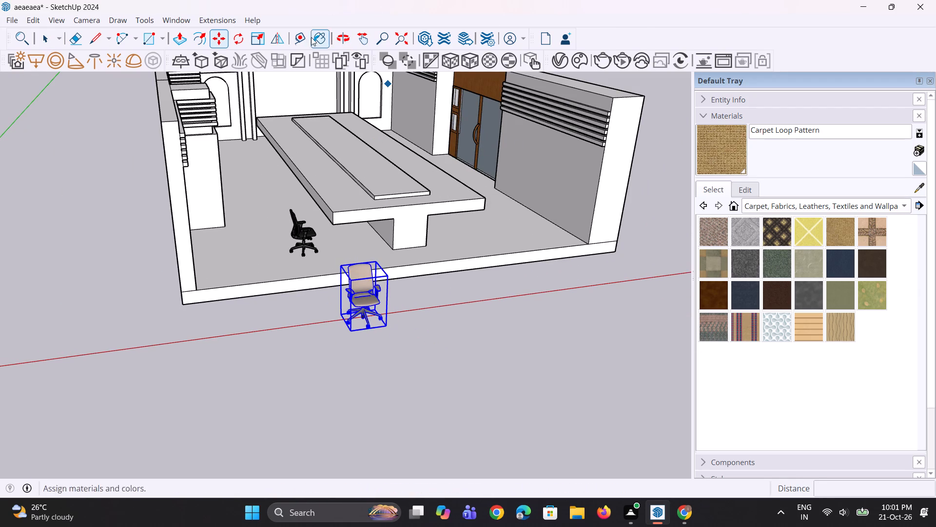
left_click(236, 39)
left_click(420, 338)
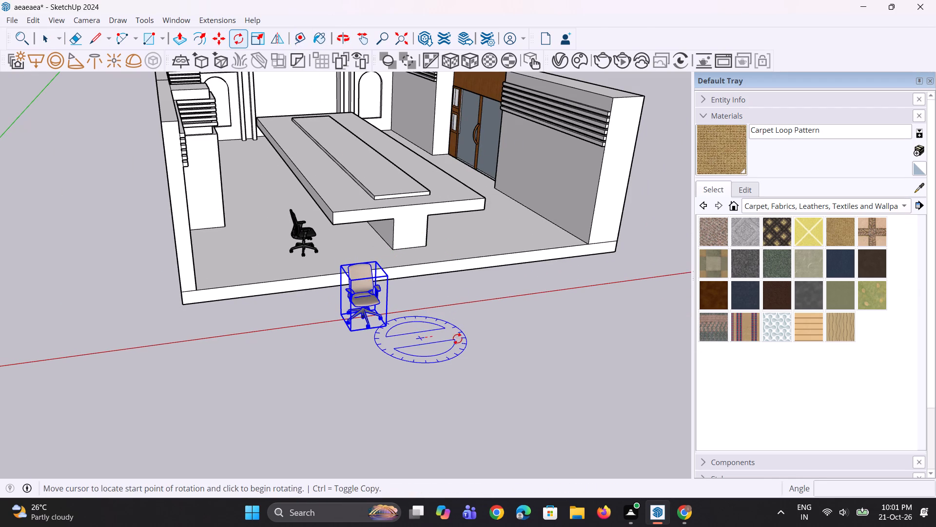
left_click(481, 335)
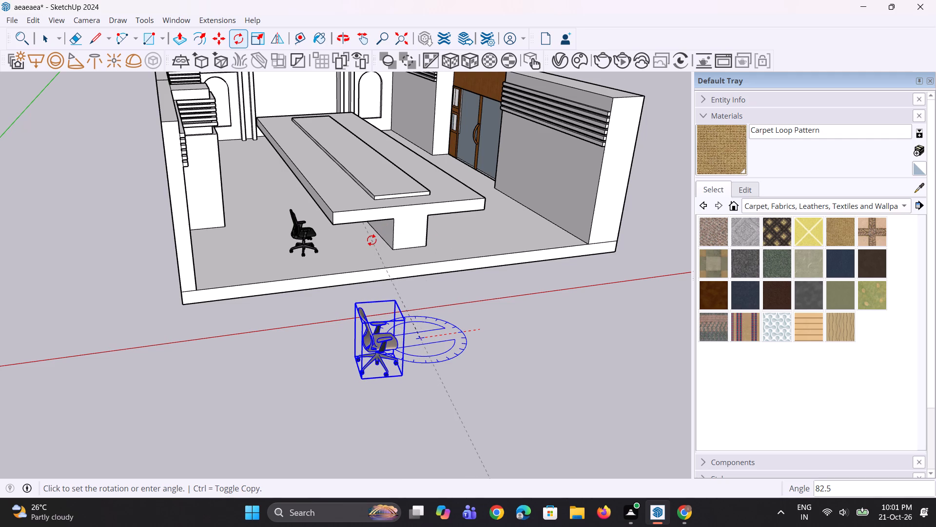
type("90")
key("Return")
Delete the black office chair beside the long table.
scroll(371, 240, "down", 4)
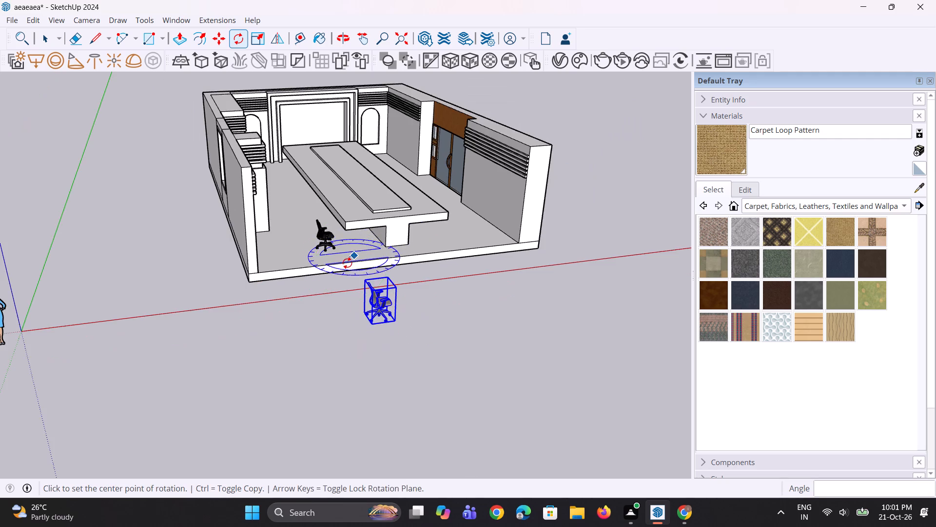
middle_click_drag(347, 263, 327, 296)
key("space")
key("space")
left_click(311, 261)
scroll(308, 260, "up", 4)
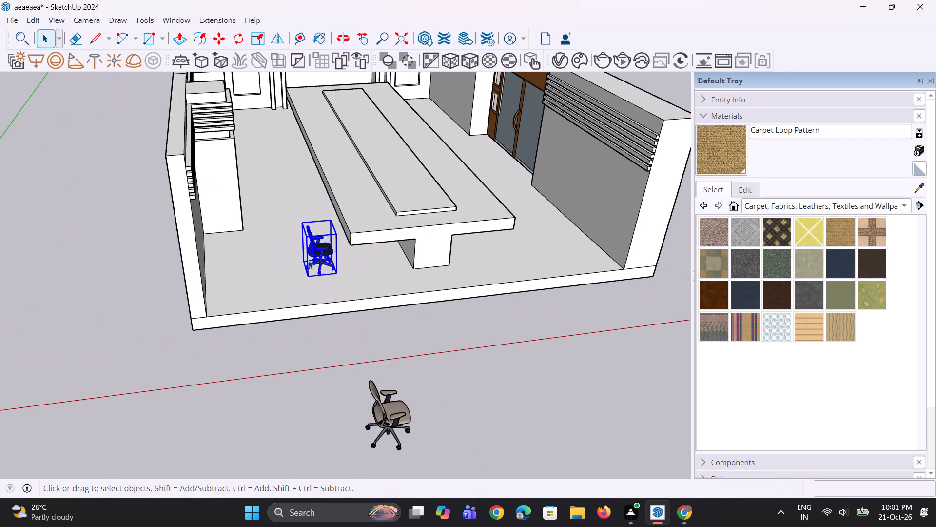
key("Delete")
Move the beige office chair into the room, beside the table's near corner, and clear the selection.
left_click(394, 412)
scroll(366, 218, "down", 5)
scroll(380, 359, "up", 2)
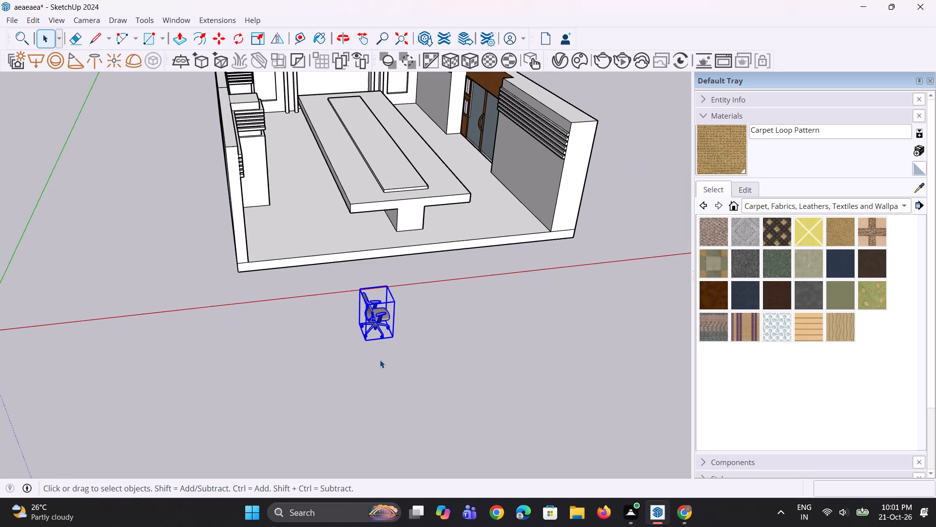
key("m")
left_click(392, 342)
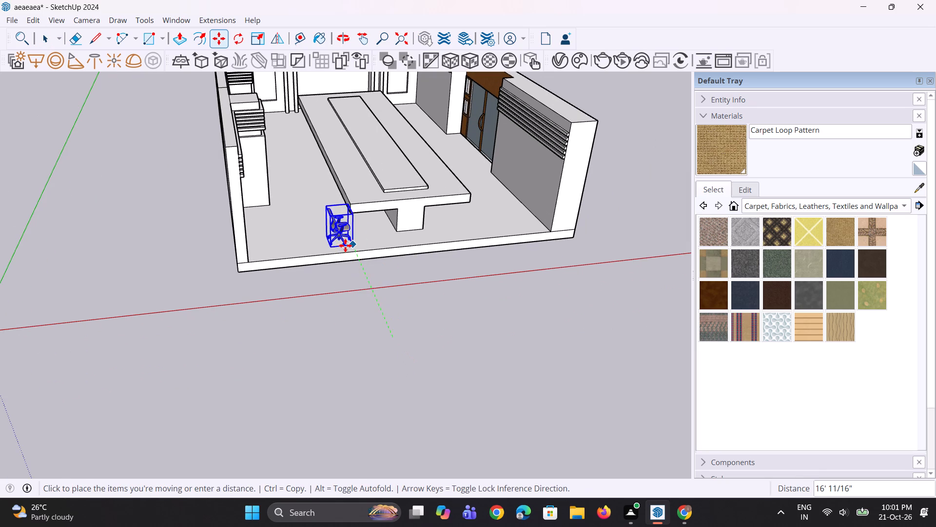
scroll(345, 245, "up", 5)
left_click(348, 235)
middle_click_drag(347, 235, 307, 262)
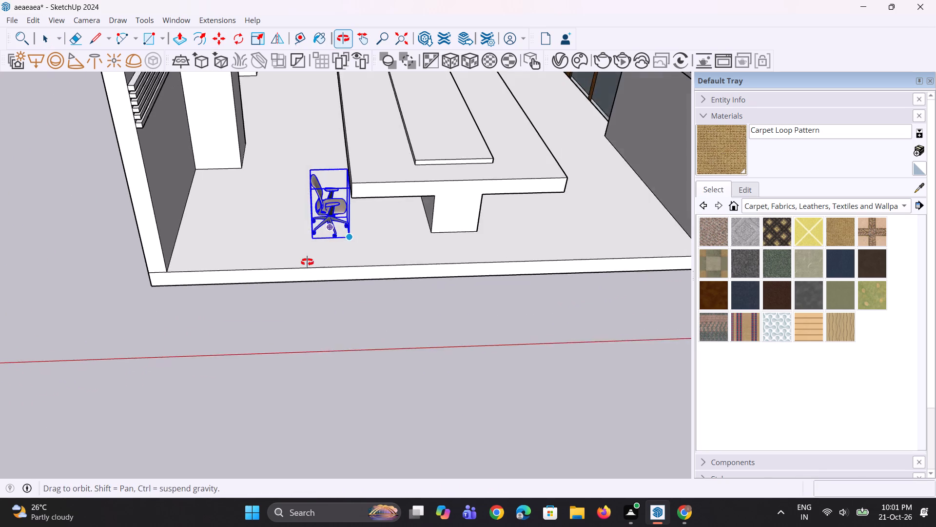
middle_click_drag(307, 262, 301, 261)
scroll(305, 211, "up", 3)
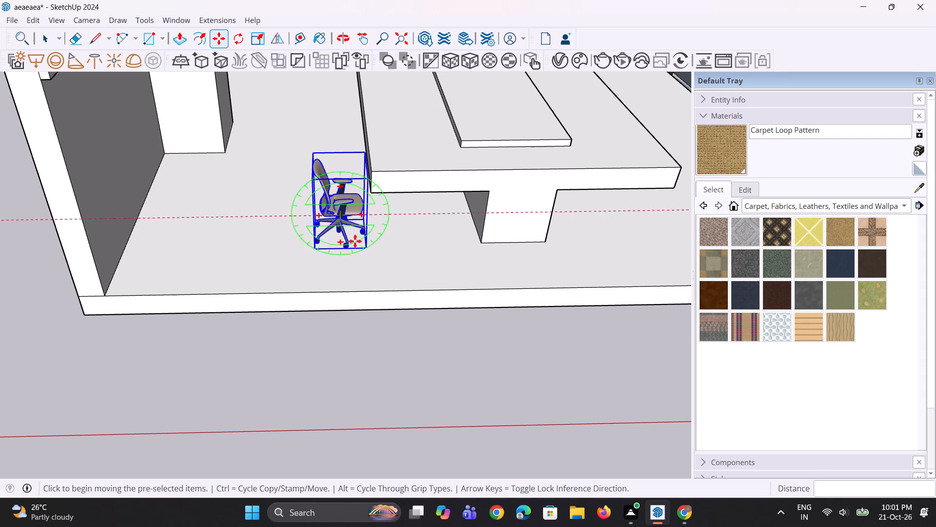
scroll(361, 234, "down", 6)
middle_click_drag(353, 240, 310, 220)
key("Escape")
key("Escape")
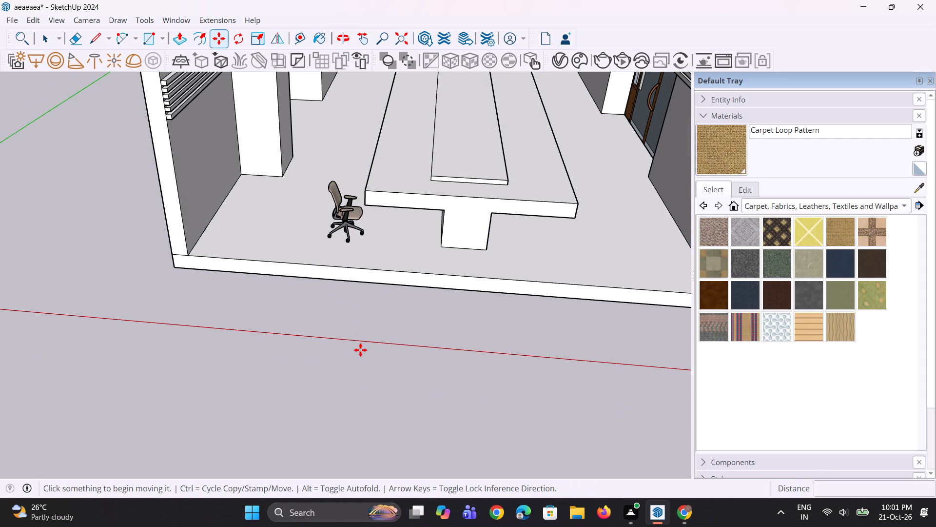
Move the beige chair farther into the room along the long side of the table.
key("space")
key("space")
left_click(345, 216)
scroll(345, 217, "up", 7)
middle_click_drag(378, 256, 407, 285)
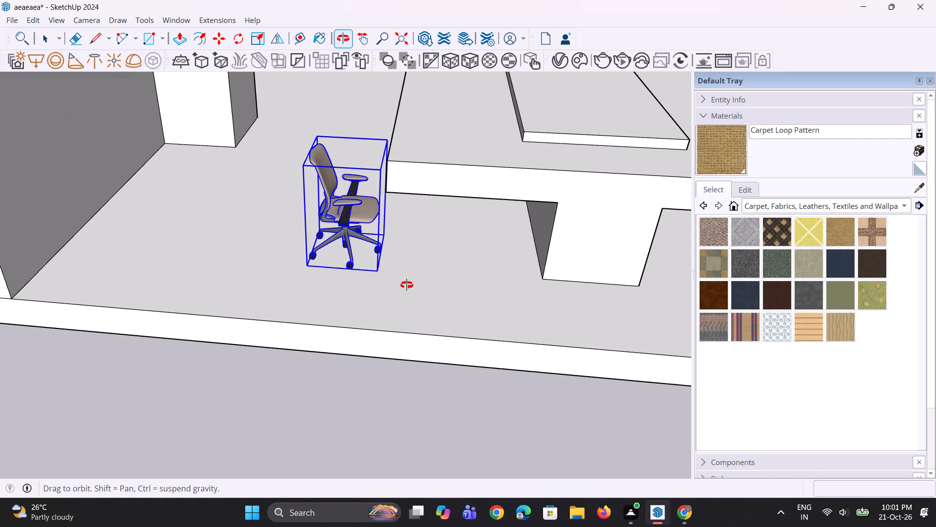
middle_click_drag(407, 285, 434, 305)
key("m")
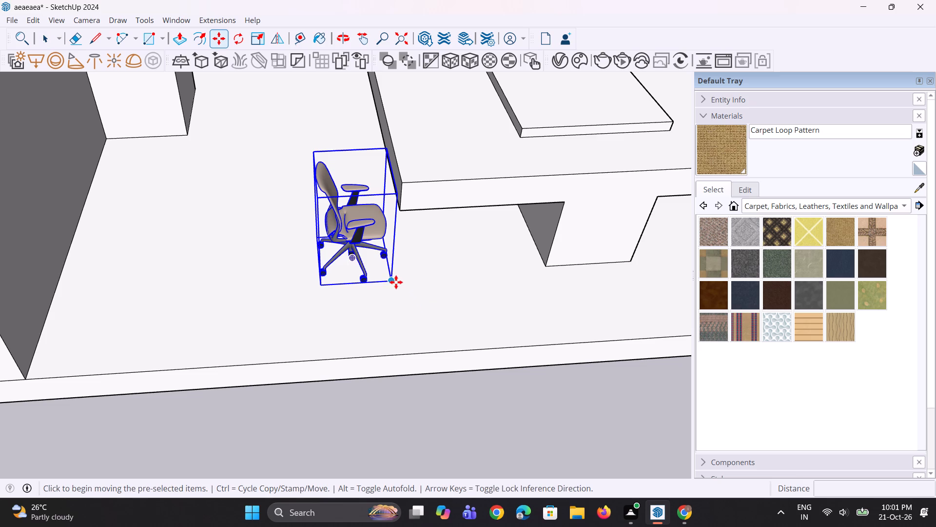
left_click(395, 282)
left_click(384, 231)
Enlarge the beige chair uniformly from its upper back corner.
middle_click_drag(402, 275, 387, 274)
key("s")
scroll(378, 276, "down", 4)
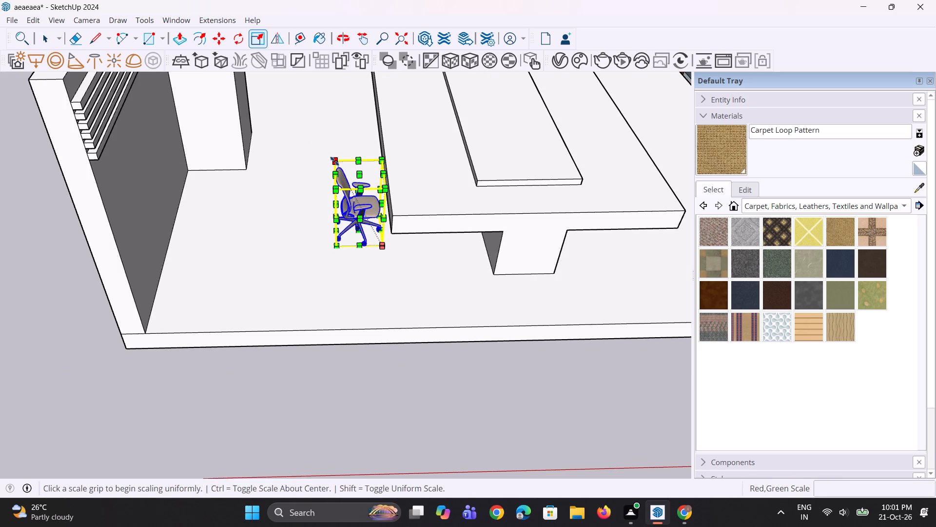
left_click(334, 161)
left_click(318, 118)
Enlarge the beige chair uniformly once more to suit the size of the table.
middle_click_drag(359, 255, 354, 197)
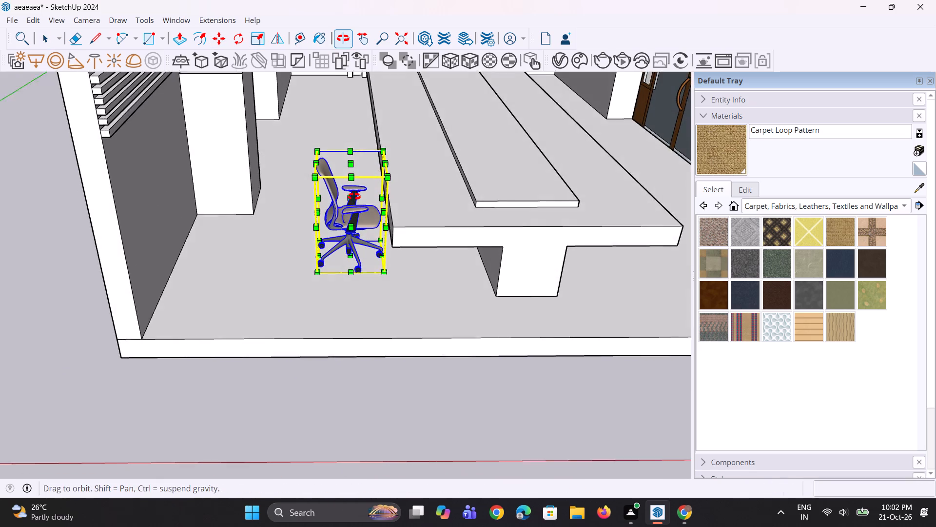
middle_click_drag(354, 197, 352, 196)
scroll(371, 242, "up", 6)
middle_click_drag(369, 271, 428, 353)
scroll(443, 347, "down", 11)
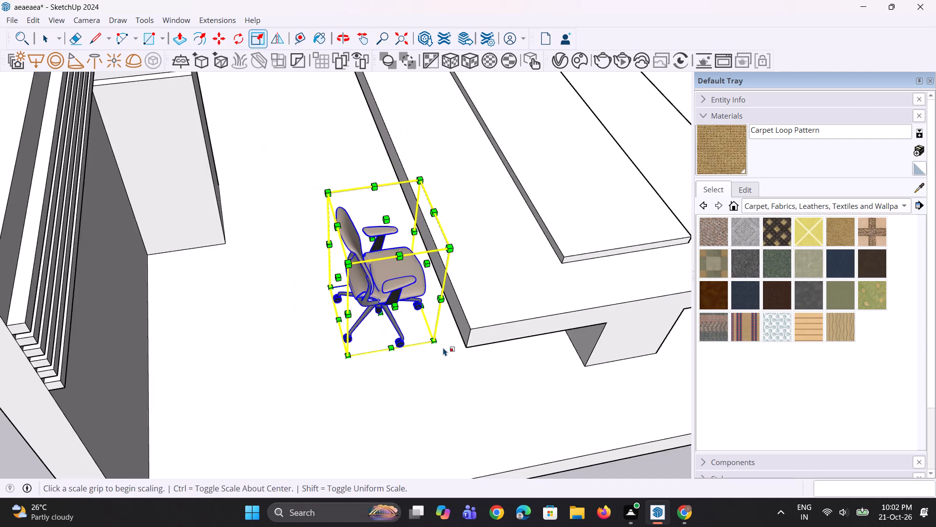
scroll(443, 347, "down", 1)
middle_click_drag(443, 348, 479, 421)
scroll(380, 257, "up", 2)
left_click(341, 215)
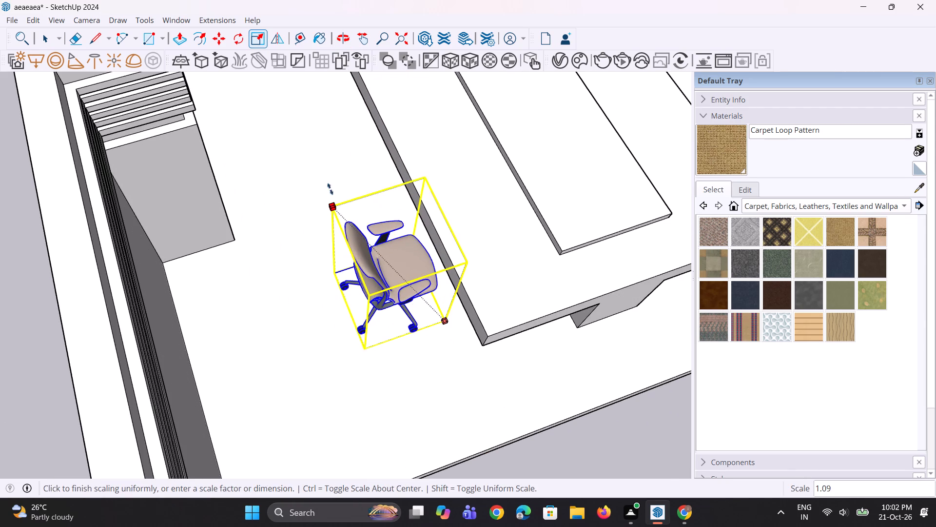
left_click(319, 138)
Examine the enlarged chair's size and position against the table edge and floor.
middle_click_drag(424, 285, 366, 161)
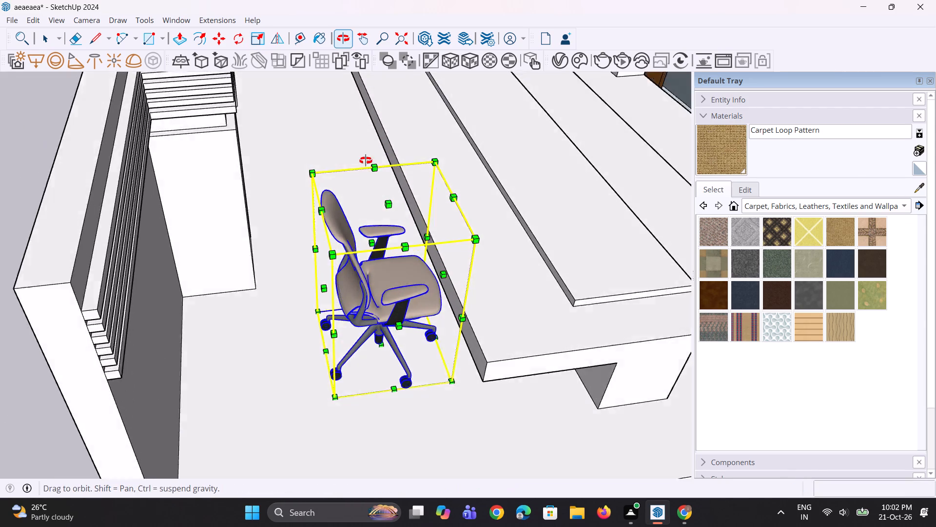
middle_click_drag(366, 161, 364, 158)
scroll(390, 299, "down", 5)
middle_click_drag(428, 348, 297, 291)
scroll(294, 299, "up", 3)
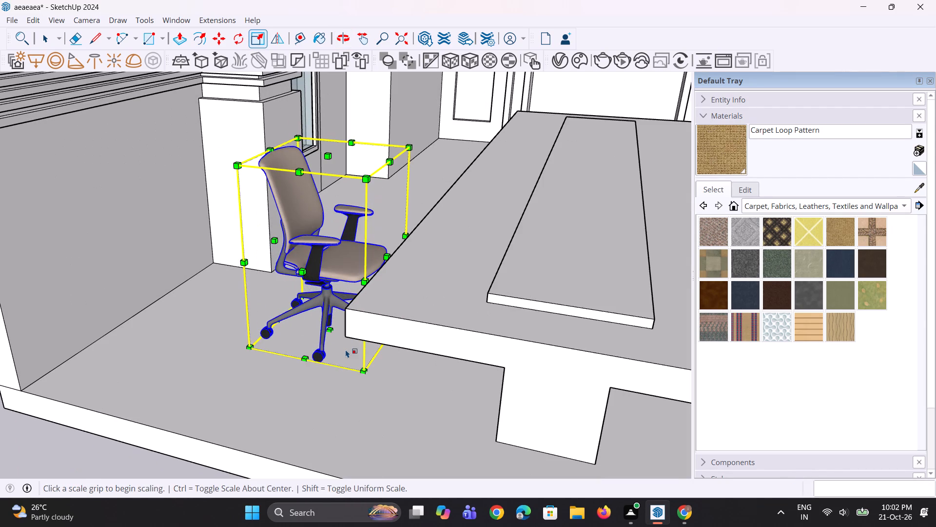
key("m")
left_click(362, 372)
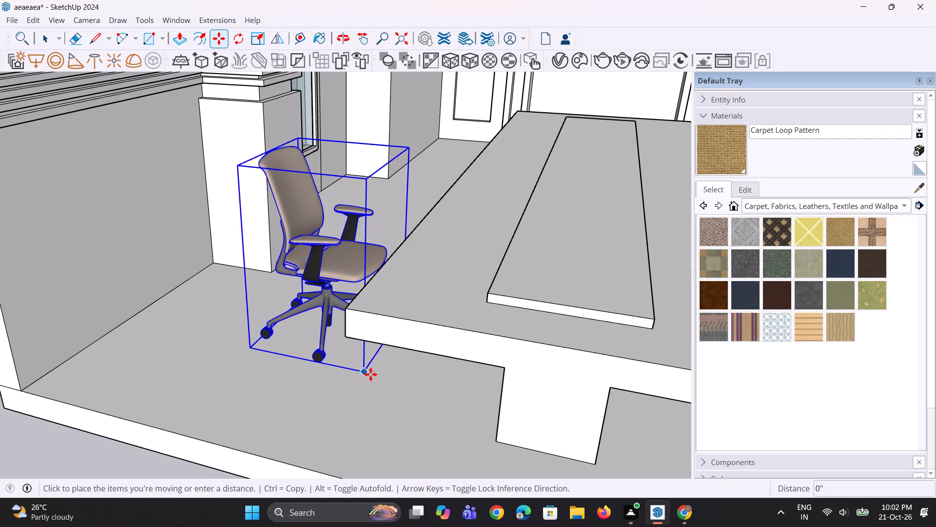
left_click(368, 371)
middle_click_drag(357, 367, 366, 367)
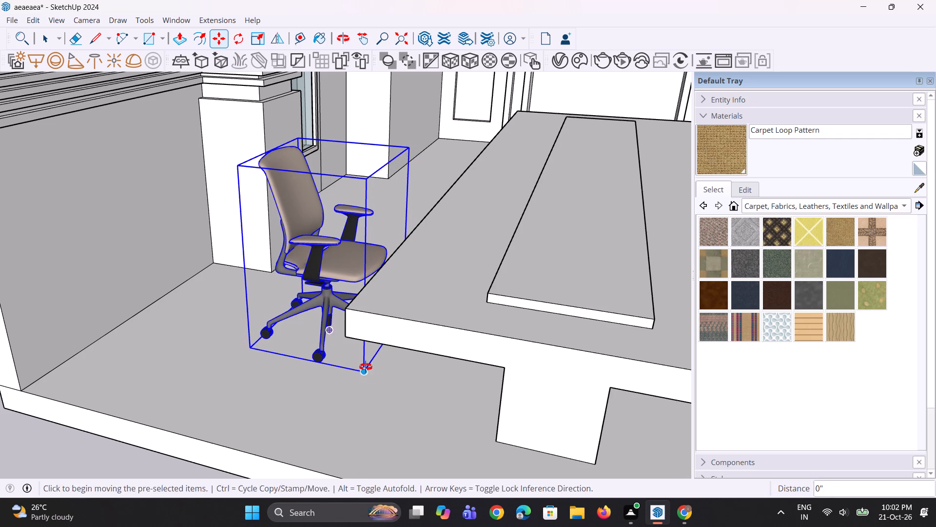
middle_click_drag(366, 367, 412, 375)
scroll(414, 374, "down", 3)
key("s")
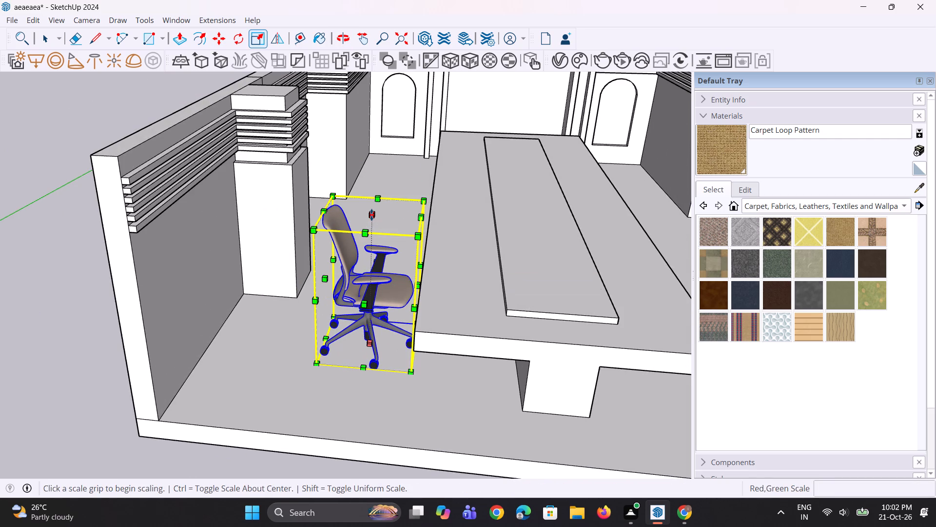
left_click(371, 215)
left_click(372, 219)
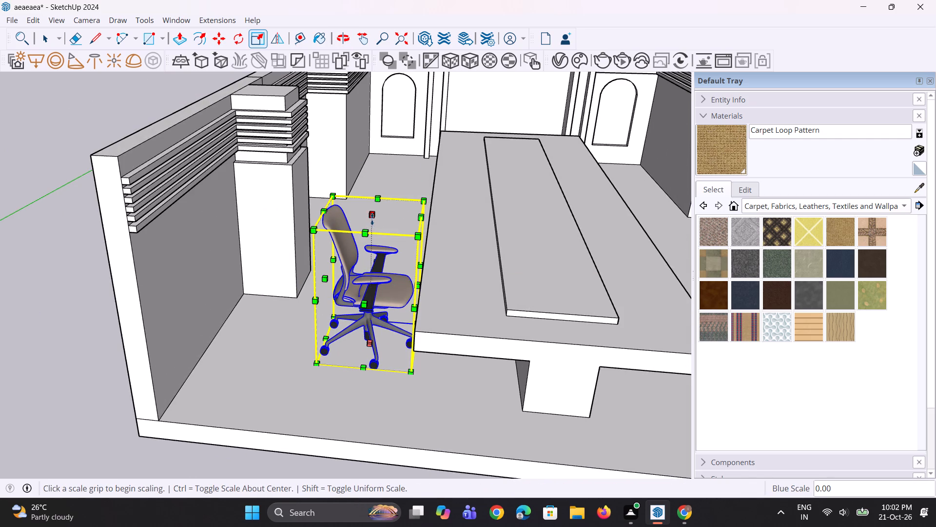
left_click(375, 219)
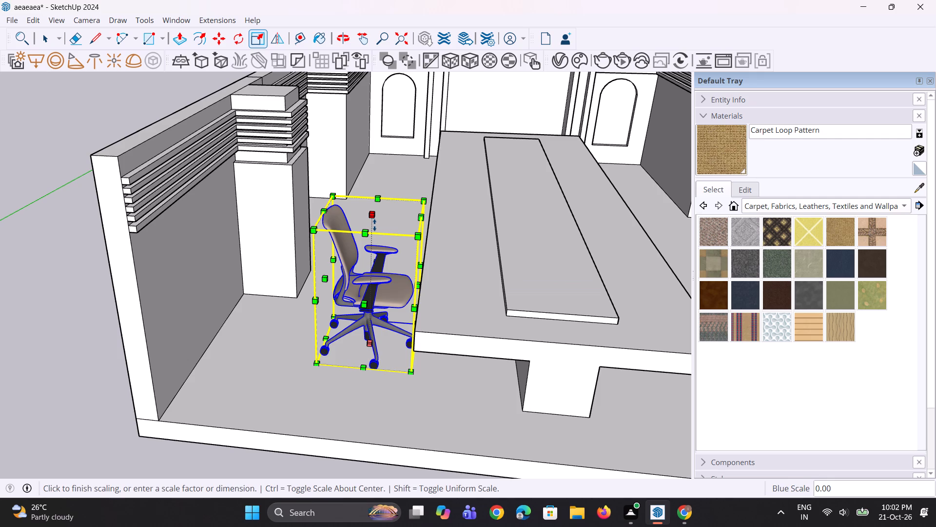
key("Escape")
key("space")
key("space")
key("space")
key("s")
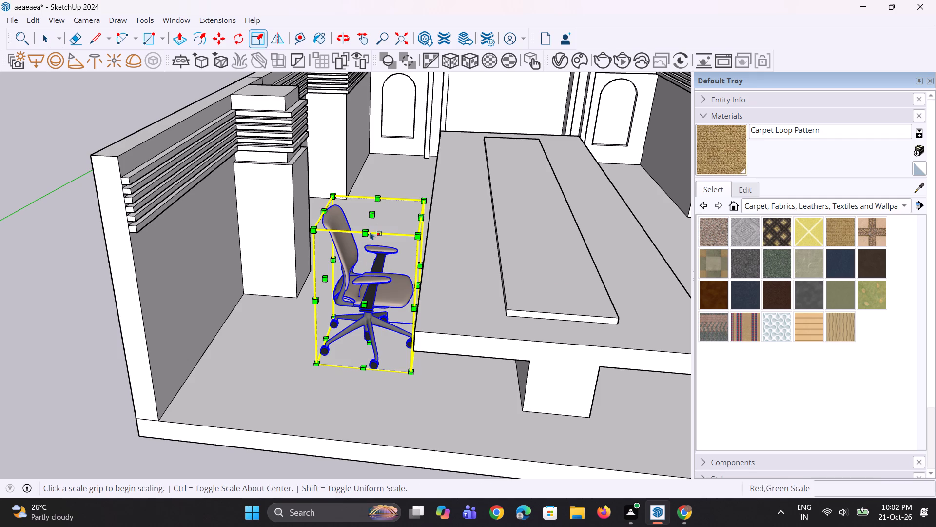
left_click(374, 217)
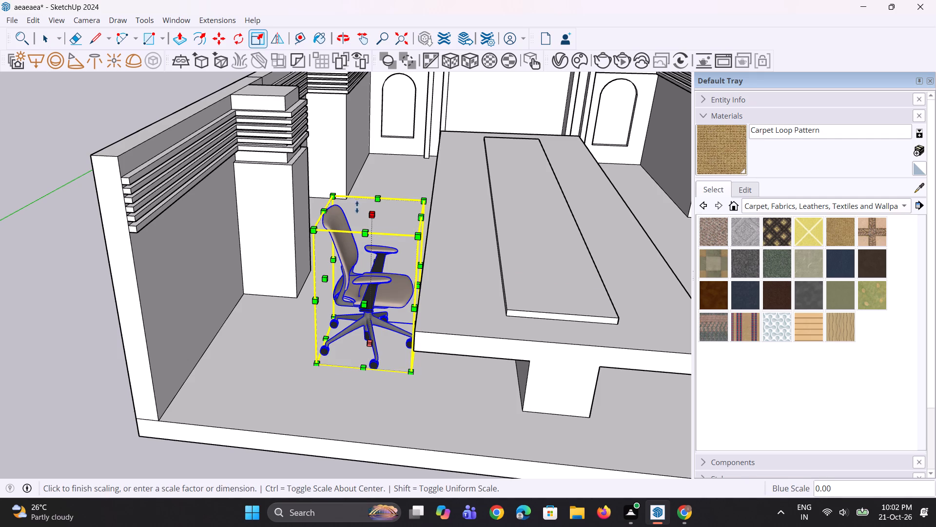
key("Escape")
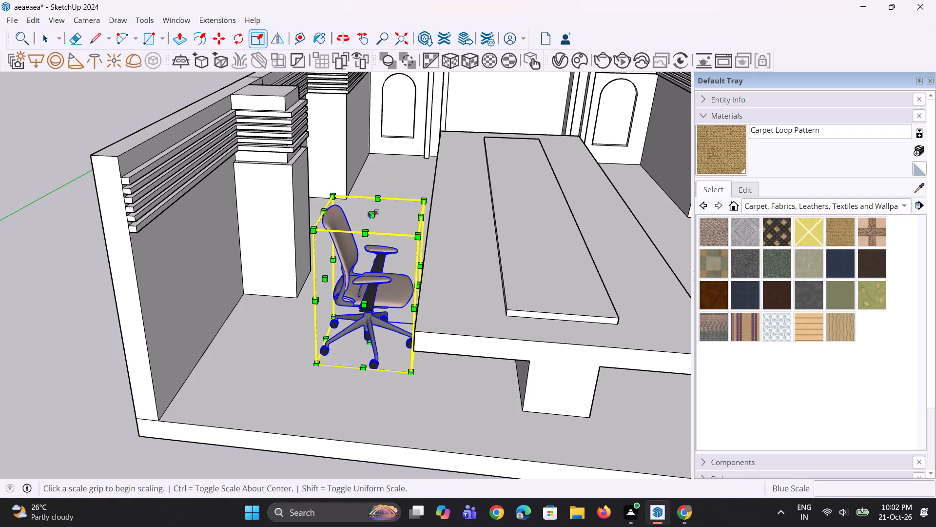
Scale the beige chair's height by a factor of 0.80.
left_click(369, 216)
left_click(371, 249)
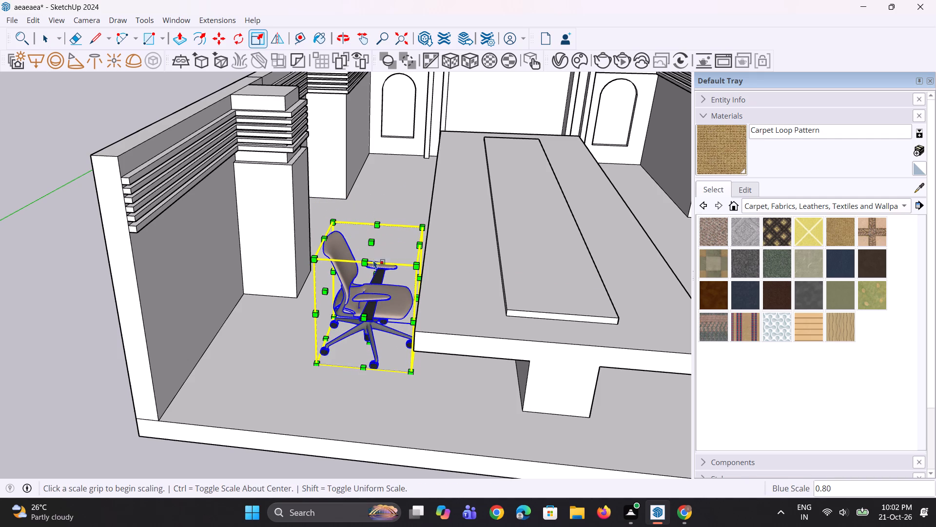
Scale the beige chair uniformly by a factor of 0.93 from its upper back corner.
middle_click_drag(413, 316, 463, 338)
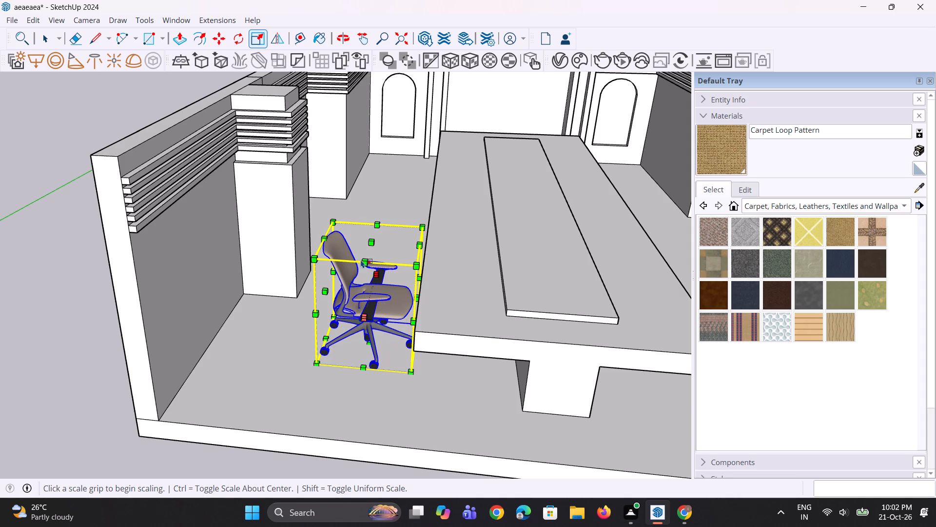
scroll(361, 260, "down", 3)
middle_click_drag(374, 265, 395, 274)
scroll(369, 242, "up", 4)
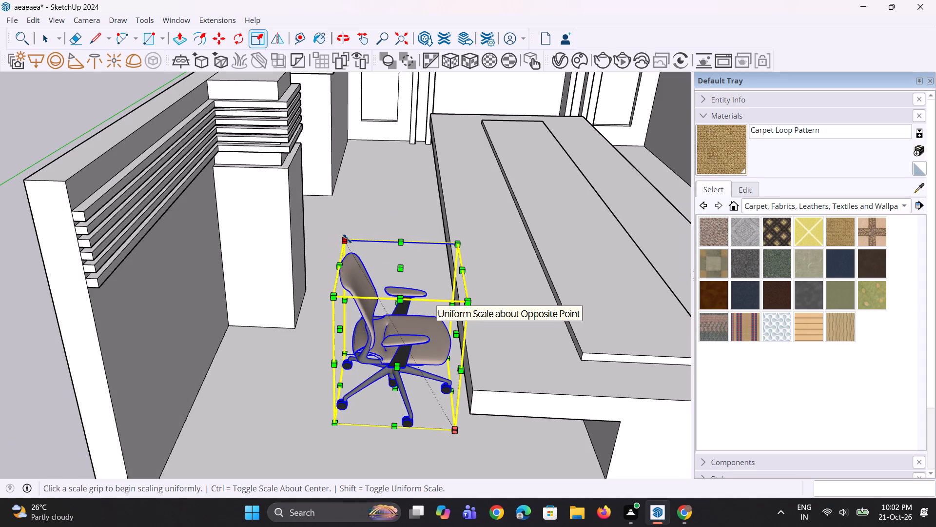
left_click(347, 239)
left_click(356, 250)
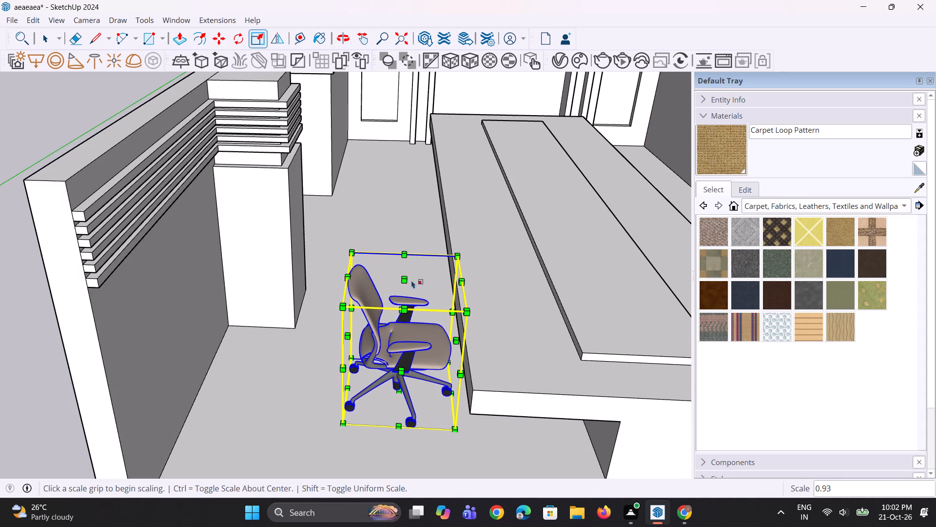
Reduce the beige chair's height a little more, scaling from the top and keeping its base fixed.
left_click(407, 281)
left_click(408, 304)
middle_click_drag(414, 339, 370, 261)
scroll(368, 269, "up", 4)
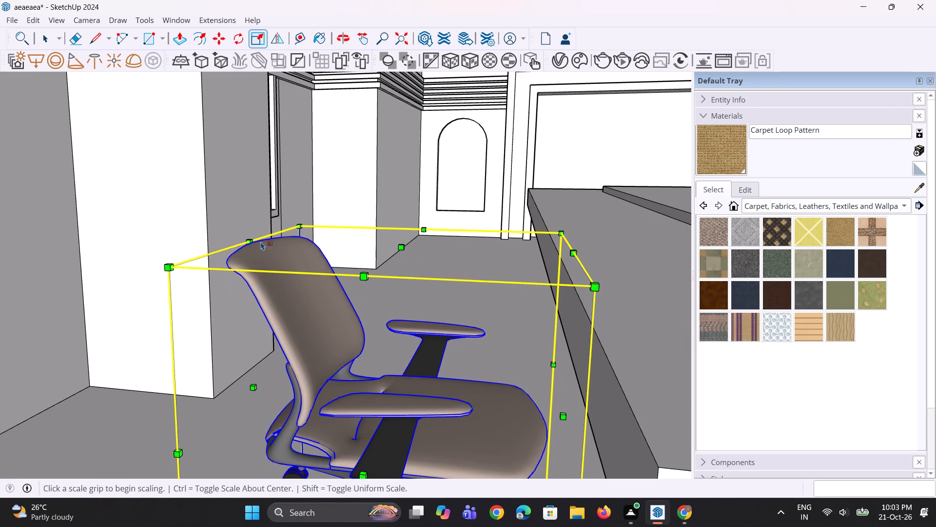
Scale the beige chair's height up by a factor of about 1.28 from its upper back edge.
left_click(253, 240)
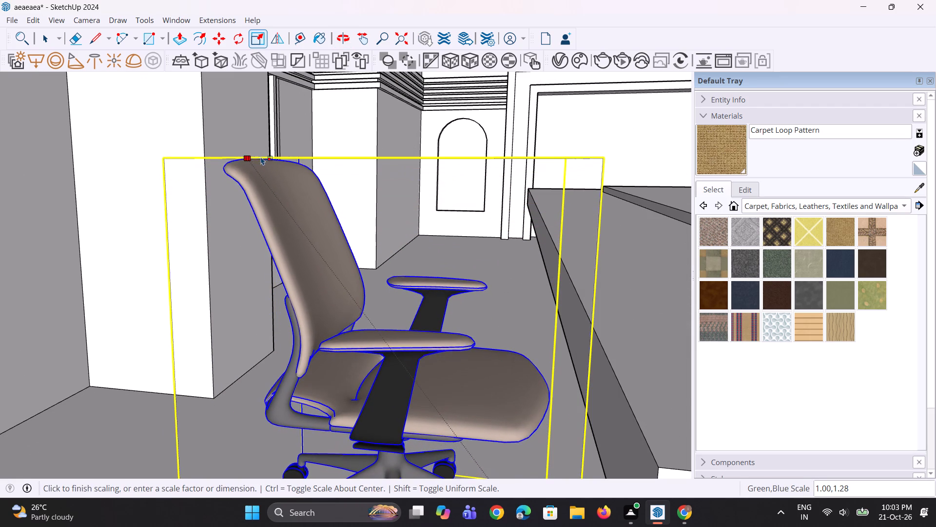
left_click(261, 157)
Move the beige chair about 3 5/16" along the floor toward the table edge.
scroll(377, 257, "down", 10)
middle_click_drag(393, 309, 415, 374)
scroll(415, 374, "up", 2)
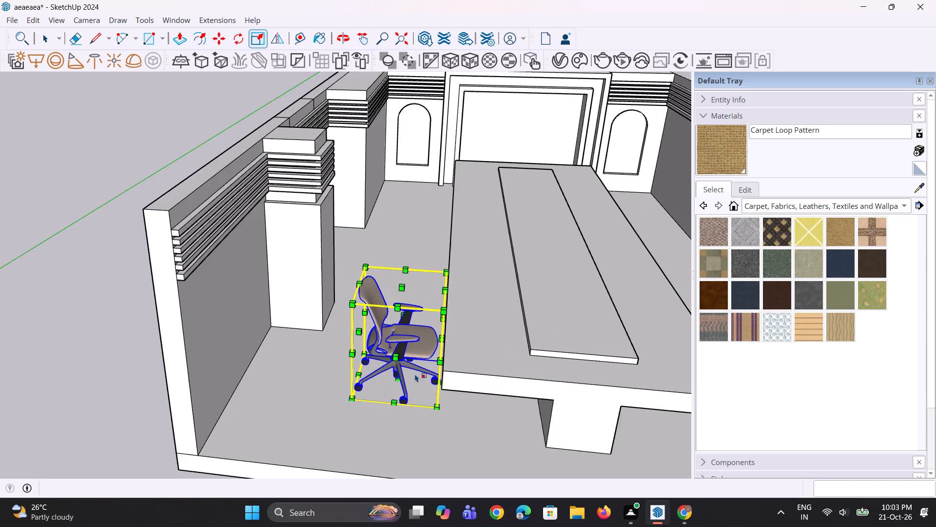
scroll(415, 374, "up", 2)
key("m")
scroll(446, 382, "up", 3)
left_click(435, 426)
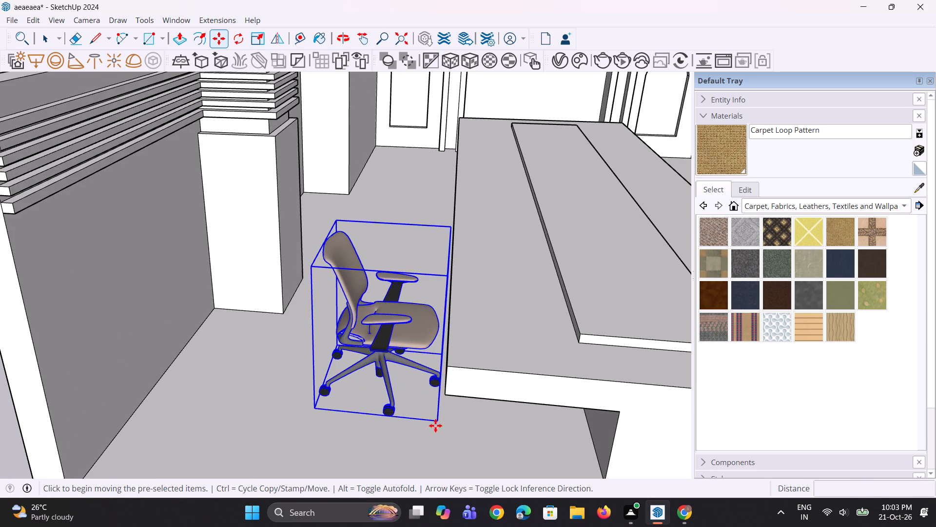
left_click(446, 425)
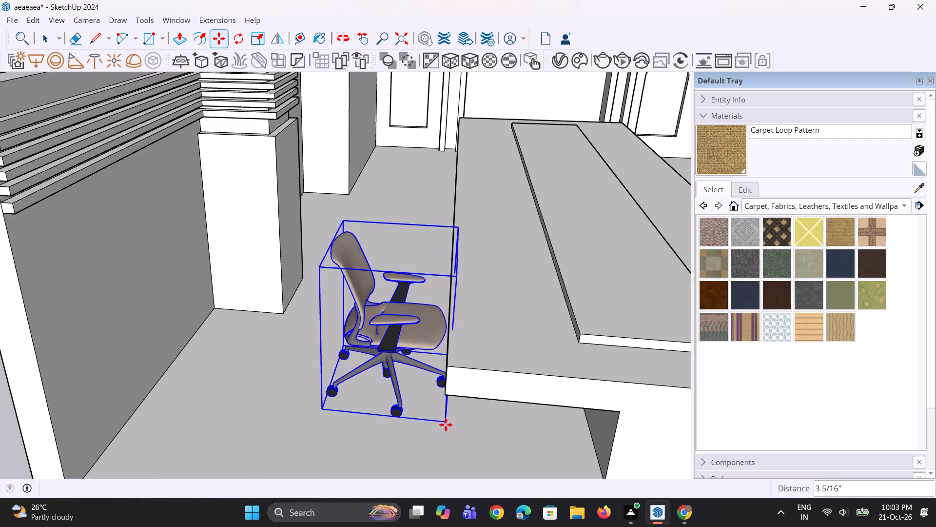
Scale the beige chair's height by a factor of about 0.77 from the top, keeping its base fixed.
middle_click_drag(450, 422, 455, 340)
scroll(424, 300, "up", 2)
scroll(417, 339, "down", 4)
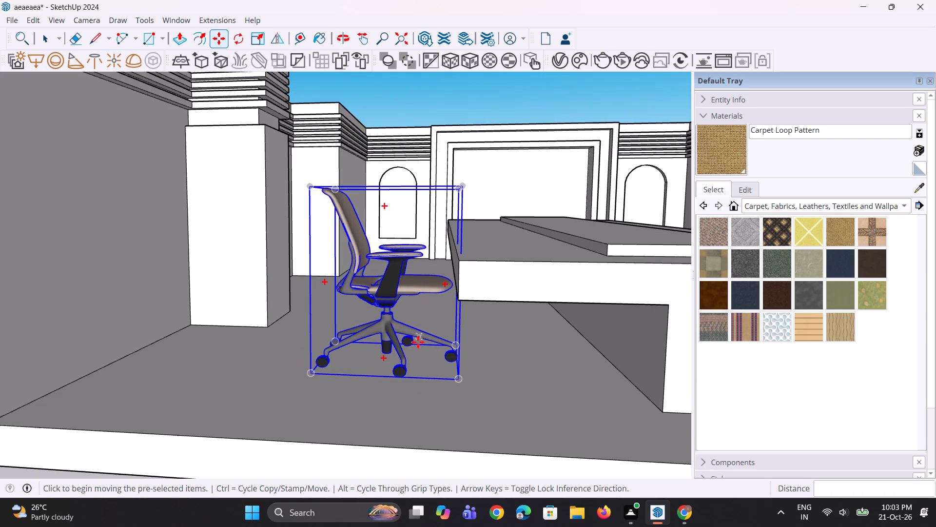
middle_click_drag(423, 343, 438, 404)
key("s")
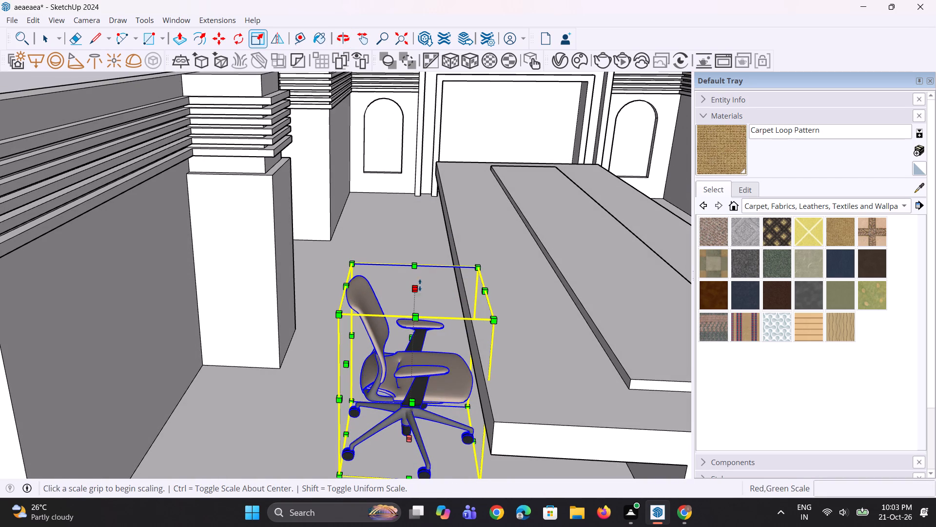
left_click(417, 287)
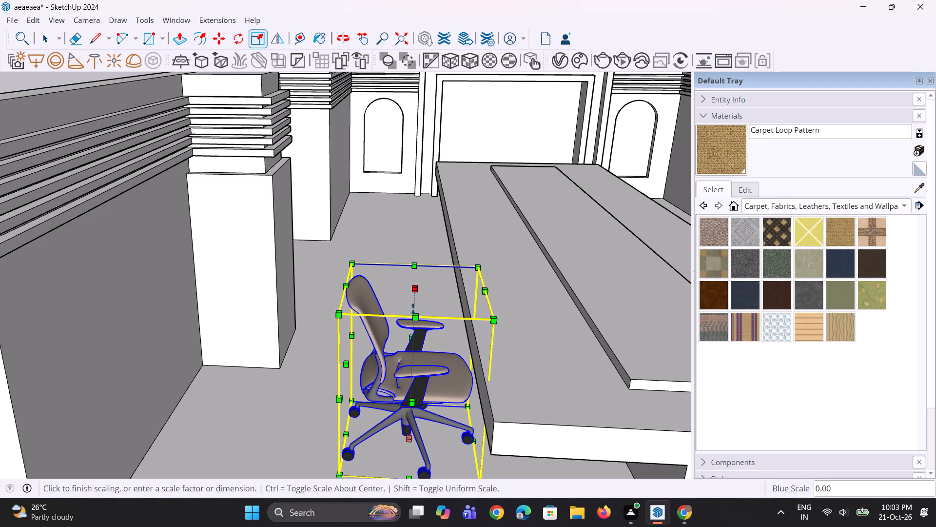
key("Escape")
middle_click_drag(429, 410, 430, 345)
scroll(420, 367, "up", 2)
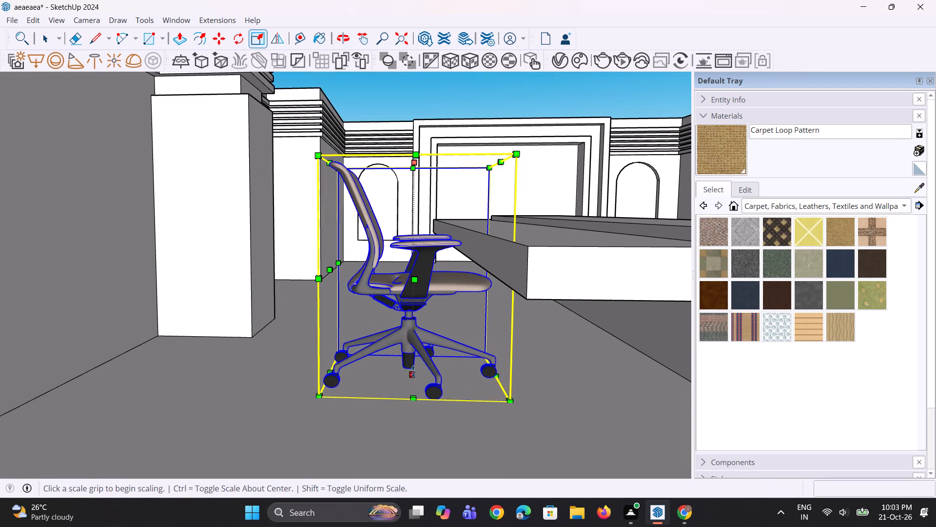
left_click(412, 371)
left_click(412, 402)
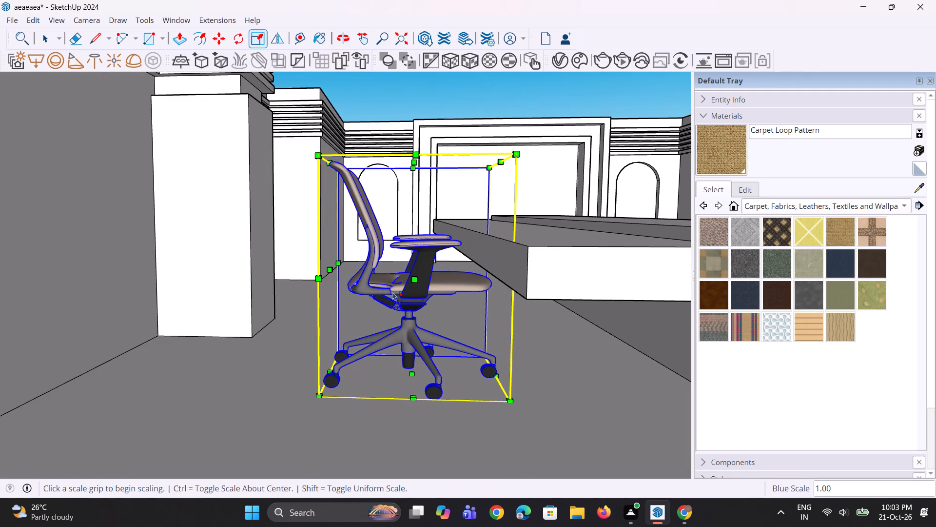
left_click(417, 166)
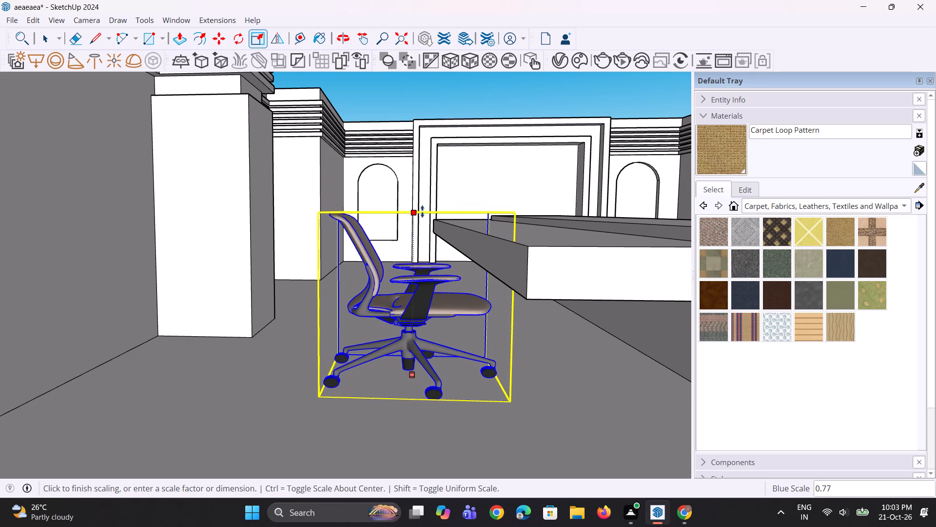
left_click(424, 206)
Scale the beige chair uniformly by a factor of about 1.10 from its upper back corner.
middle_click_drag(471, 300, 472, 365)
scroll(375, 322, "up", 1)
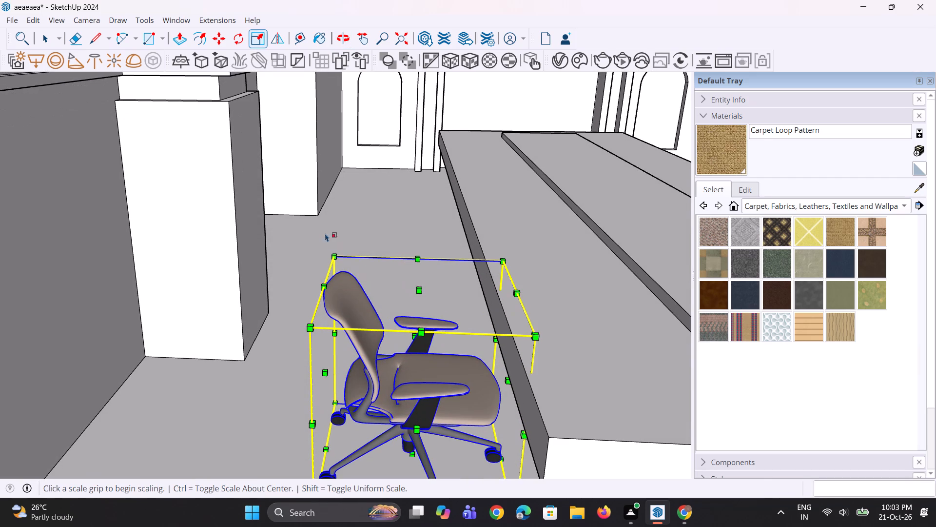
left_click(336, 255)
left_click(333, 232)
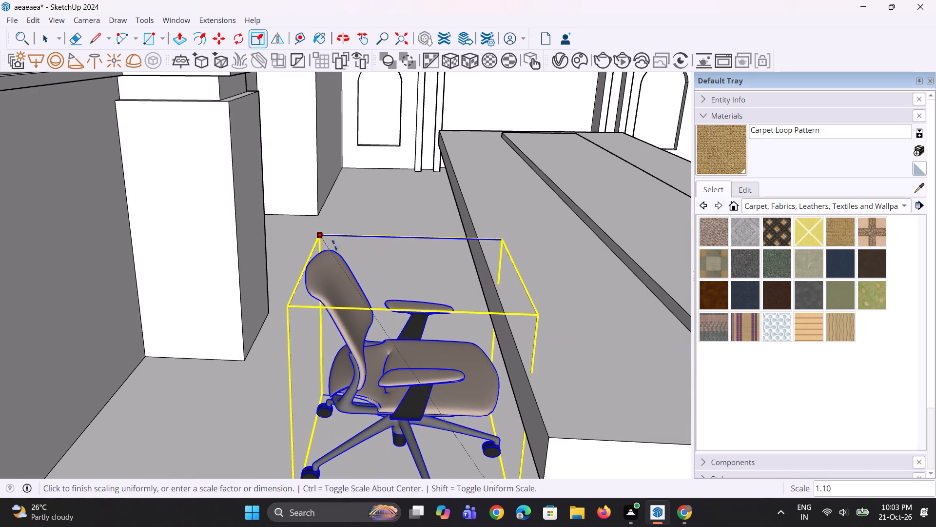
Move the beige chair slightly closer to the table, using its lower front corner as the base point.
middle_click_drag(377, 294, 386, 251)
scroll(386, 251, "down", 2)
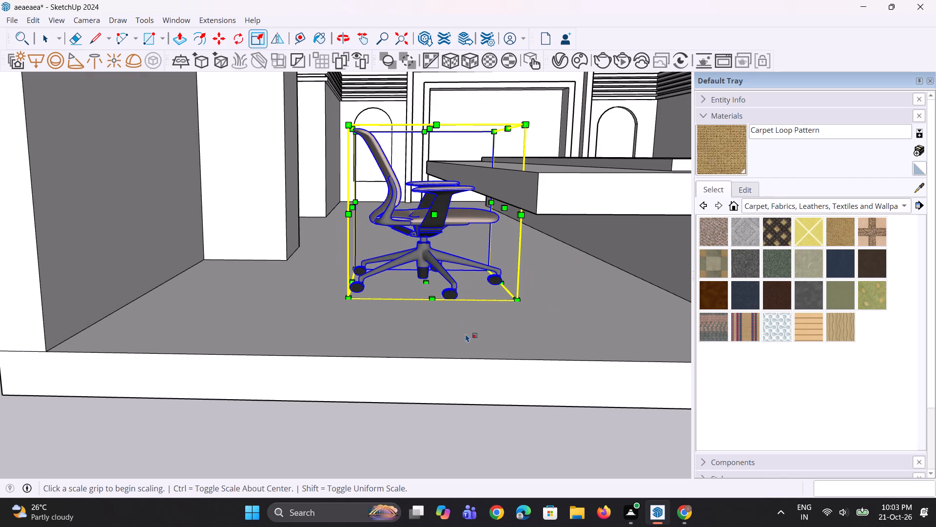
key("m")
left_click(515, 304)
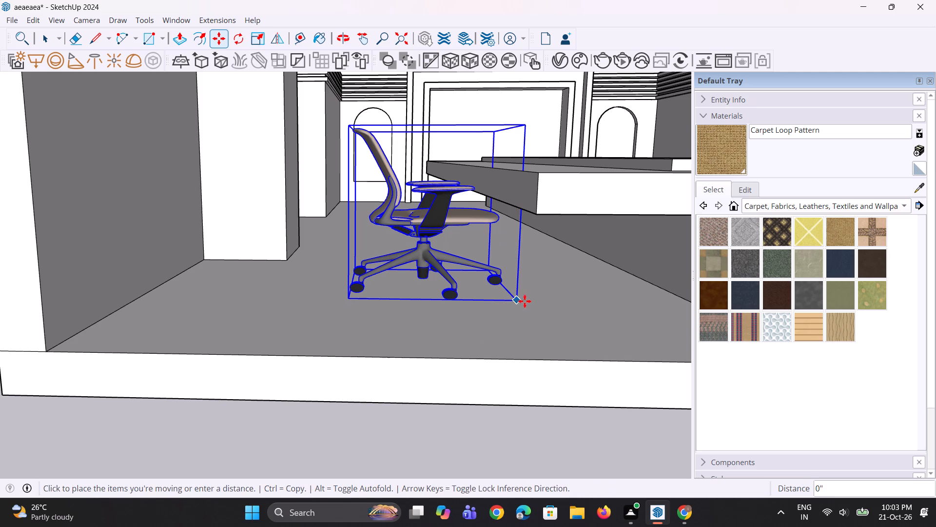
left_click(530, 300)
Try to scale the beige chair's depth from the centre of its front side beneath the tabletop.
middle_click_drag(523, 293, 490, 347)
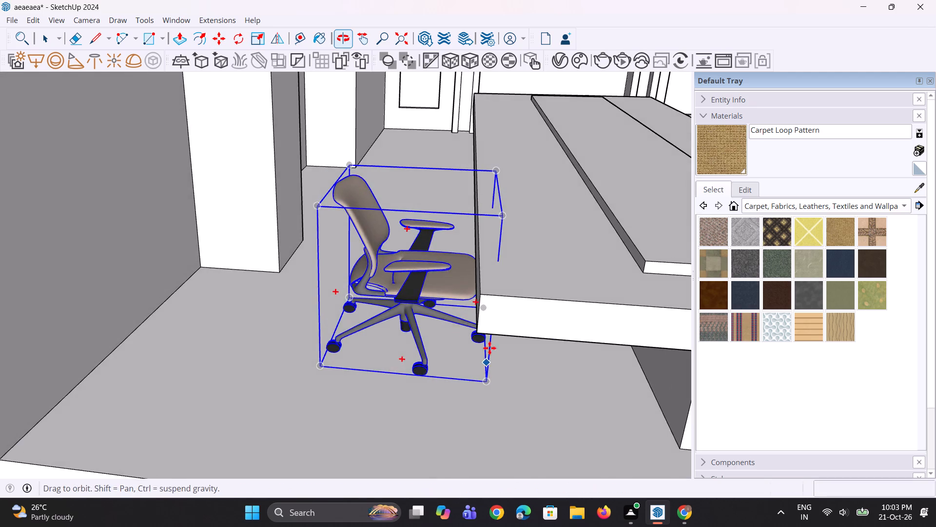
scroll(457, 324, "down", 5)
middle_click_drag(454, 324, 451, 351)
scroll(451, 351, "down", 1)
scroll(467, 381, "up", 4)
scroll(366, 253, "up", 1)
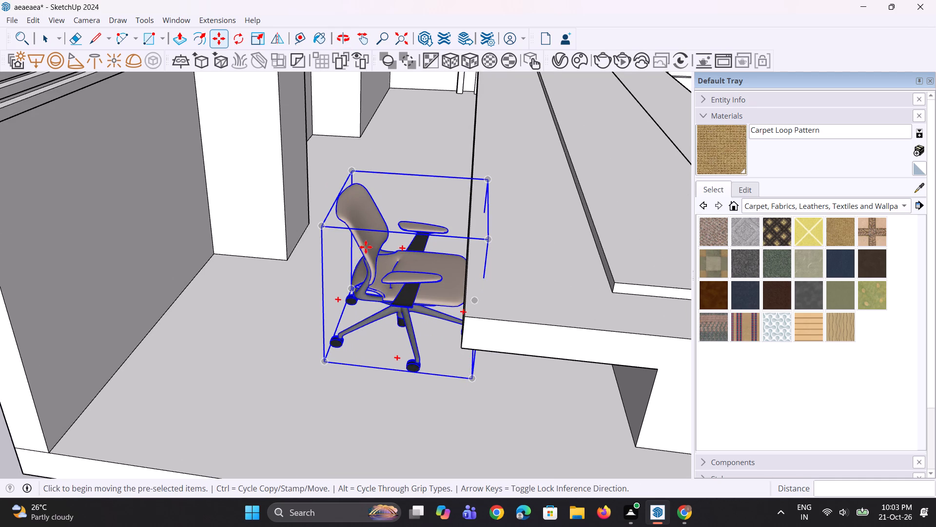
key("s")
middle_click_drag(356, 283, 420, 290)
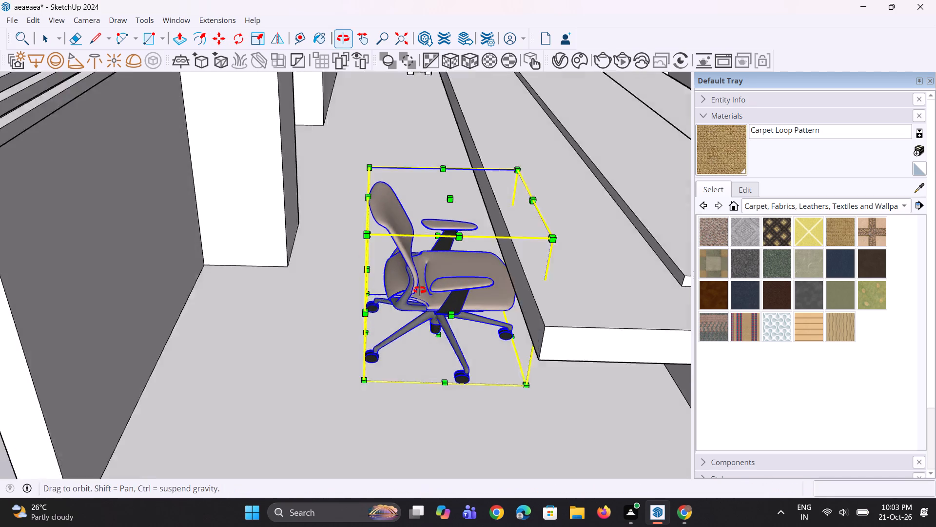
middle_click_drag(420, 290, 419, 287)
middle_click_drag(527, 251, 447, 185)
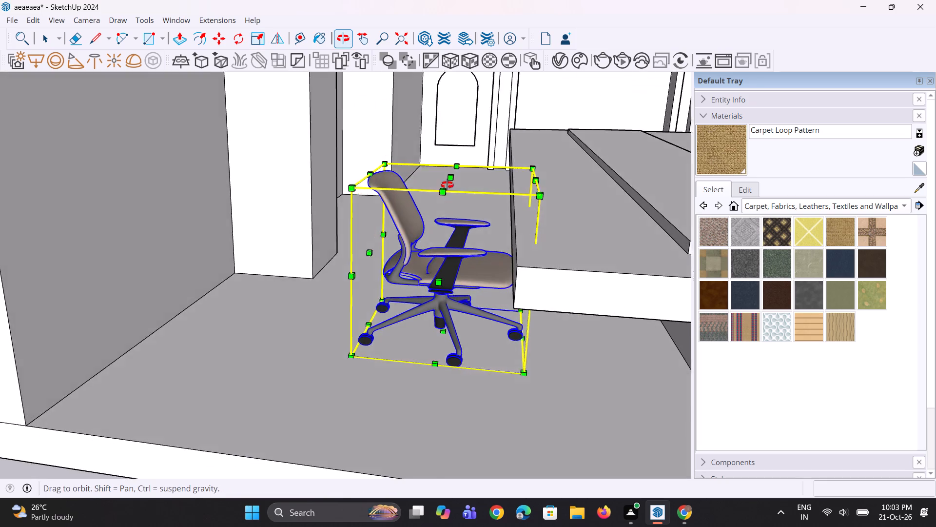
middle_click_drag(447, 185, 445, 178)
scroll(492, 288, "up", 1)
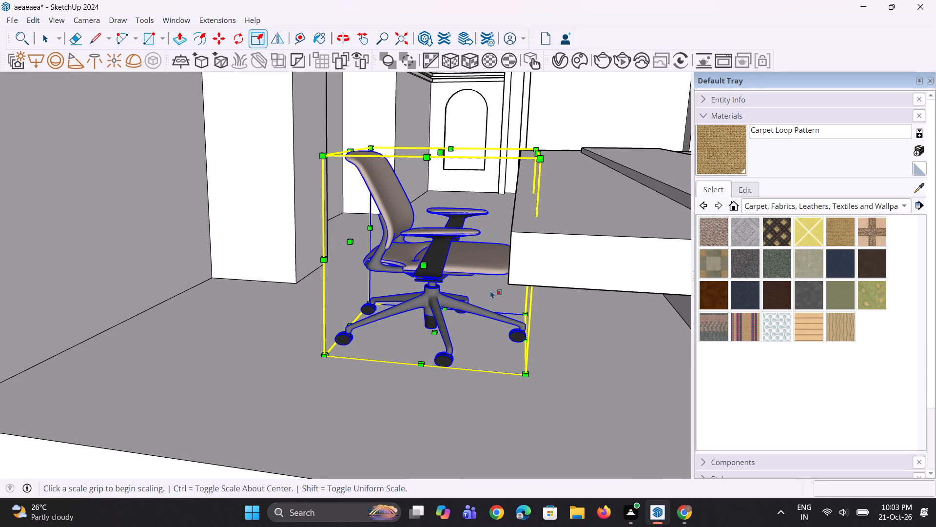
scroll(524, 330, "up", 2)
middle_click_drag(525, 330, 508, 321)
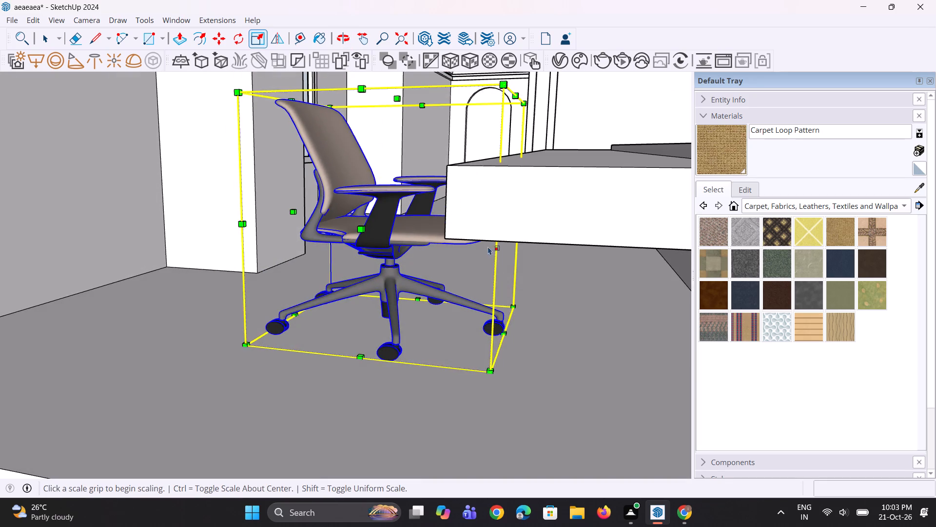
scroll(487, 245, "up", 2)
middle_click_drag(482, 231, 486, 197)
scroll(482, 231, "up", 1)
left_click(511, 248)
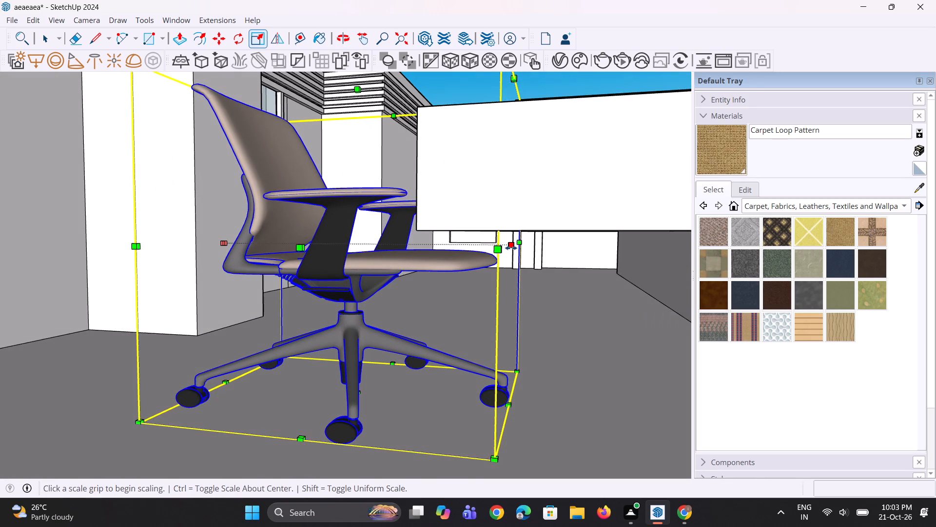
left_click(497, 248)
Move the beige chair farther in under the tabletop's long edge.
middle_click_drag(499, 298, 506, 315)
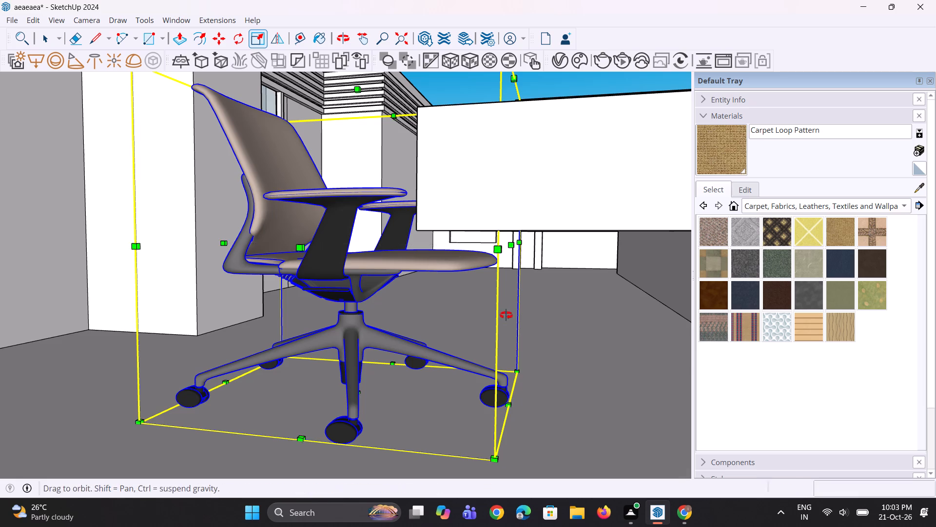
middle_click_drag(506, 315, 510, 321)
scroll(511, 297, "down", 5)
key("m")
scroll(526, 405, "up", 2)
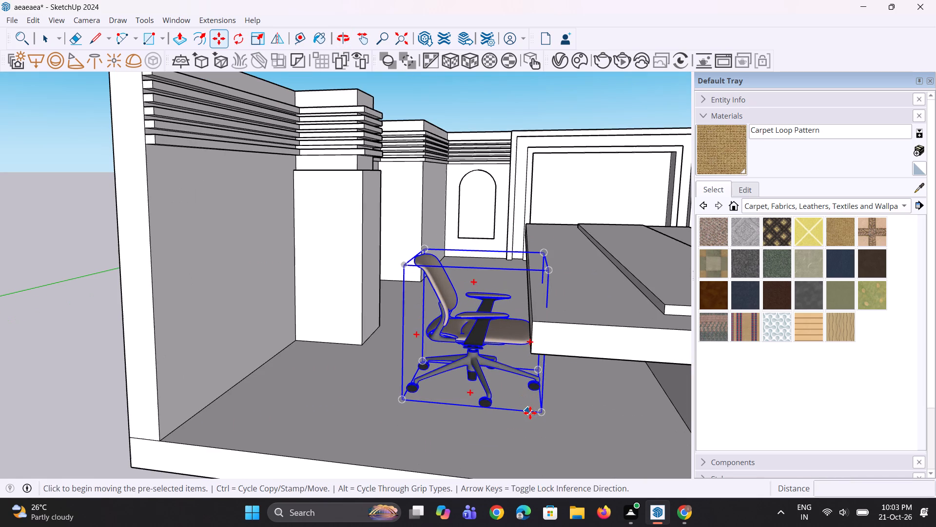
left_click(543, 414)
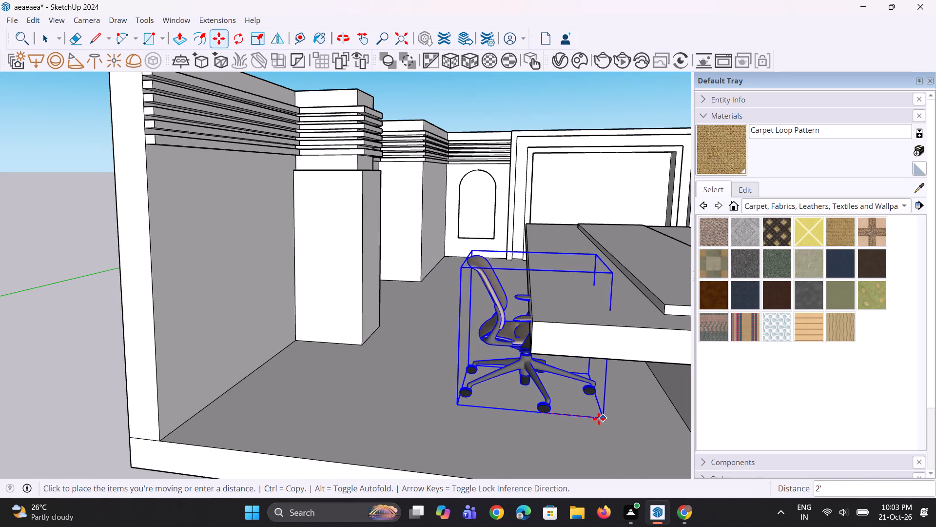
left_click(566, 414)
Examine the chair's fit and proportions at the table from several sides and within the whole room.
middle_click_drag(562, 425, 615, 456)
scroll(465, 312, "down", 10)
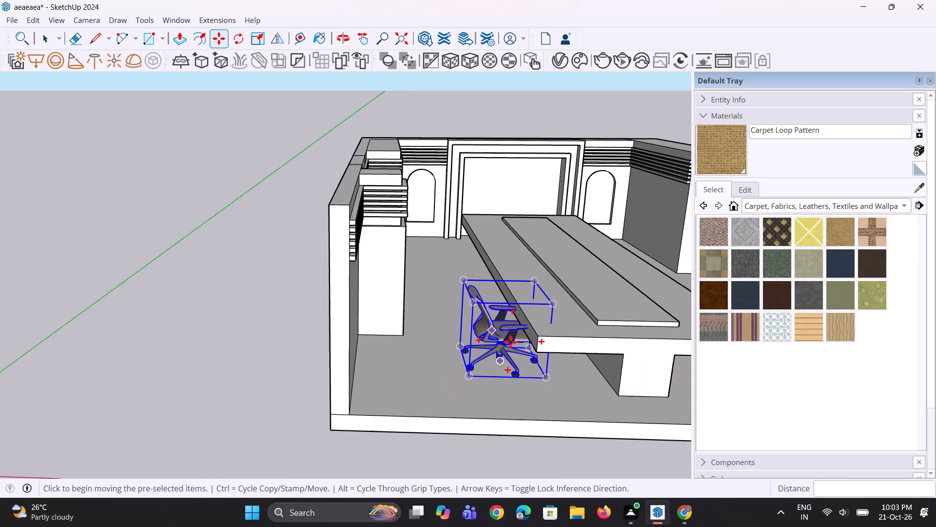
scroll(547, 359, "up", 1)
middle_click_drag(547, 360, 468, 318)
key("space")
key("space")
left_click(456, 425)
scroll(454, 357, "down", 5)
middle_click_drag(454, 392, 454, 429)
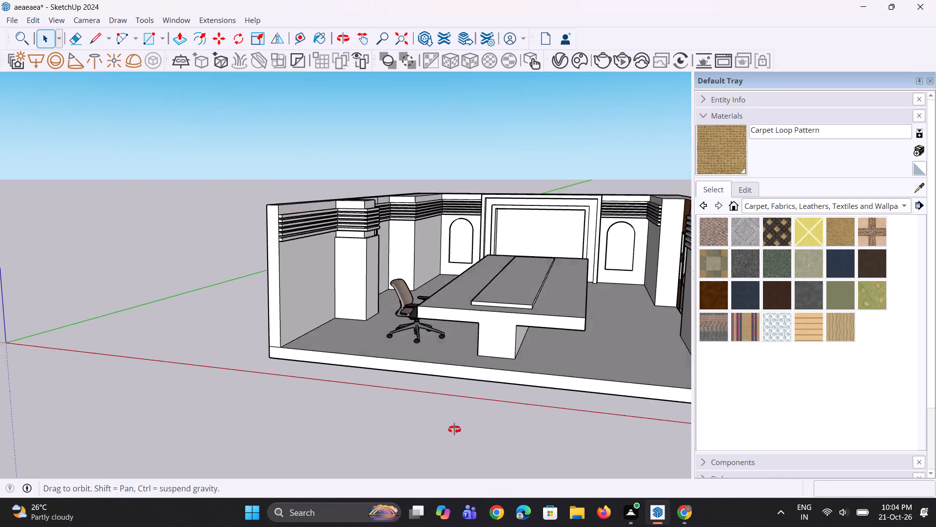
middle_click_drag(454, 429, 454, 443)
scroll(382, 333, "up", 7)
left_click(416, 350)
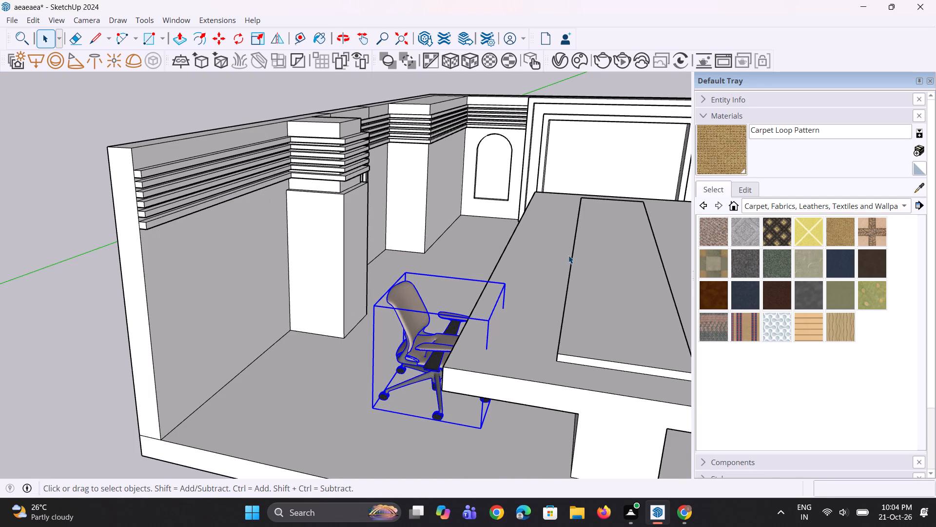
scroll(570, 304, "down", 1)
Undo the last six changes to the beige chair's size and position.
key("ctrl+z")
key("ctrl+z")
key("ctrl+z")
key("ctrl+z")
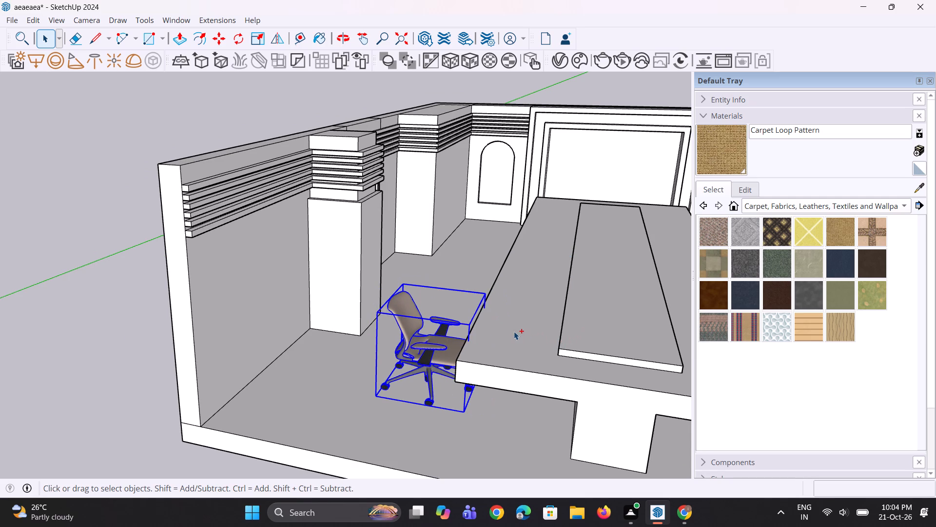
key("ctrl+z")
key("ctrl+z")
Push the tabletop's underside on the chair's side of the table leg up by 4" to thin the top.
scroll(440, 334, "up", 4)
middle_click_drag(436, 338, 446, 314)
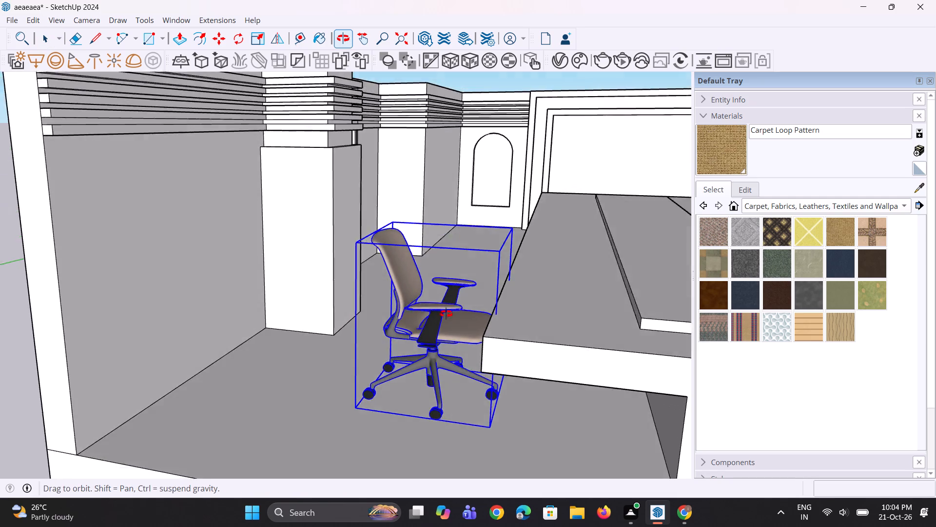
middle_click_drag(446, 314, 467, 247)
scroll(568, 321, "up", 1)
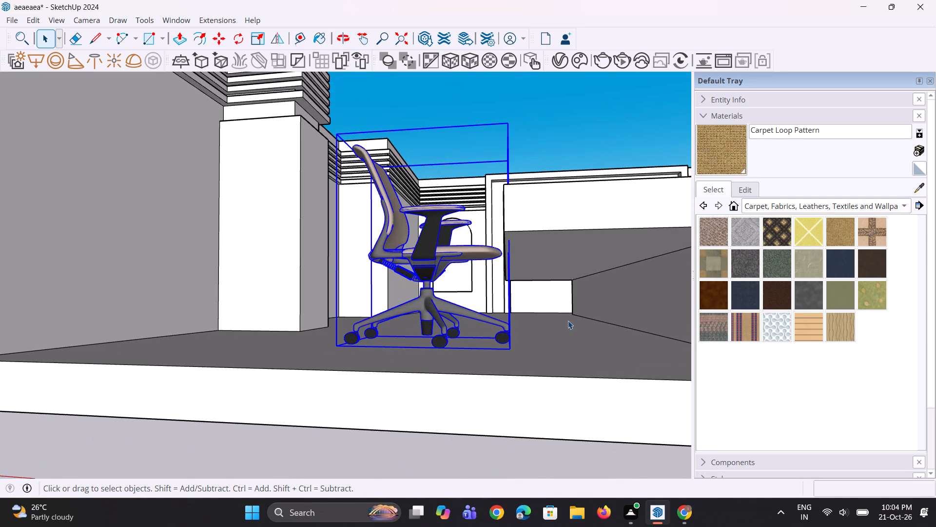
key("p")
left_click(576, 254)
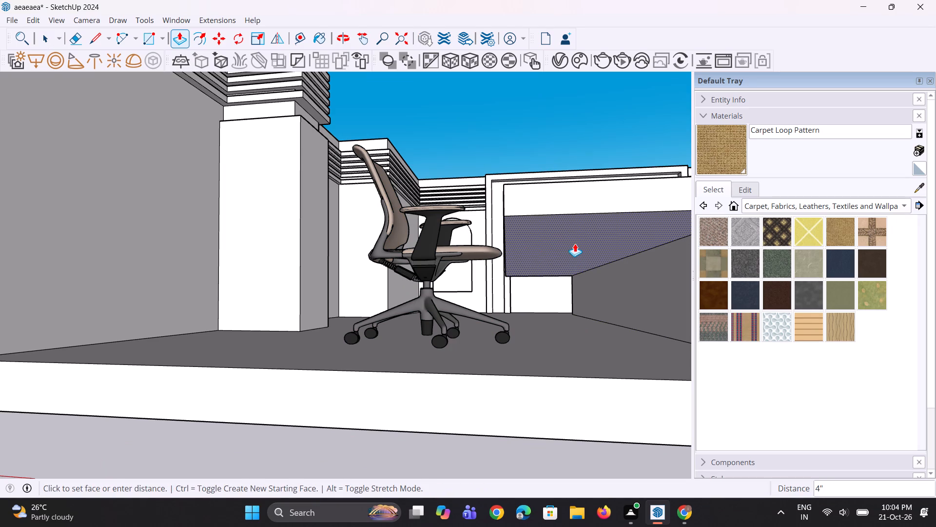
left_click(575, 243)
Push the tabletop's underside on the other side of the table leg up by the same 4".
scroll(415, 254, "down", 9)
middle_click_drag(483, 250, 470, 269)
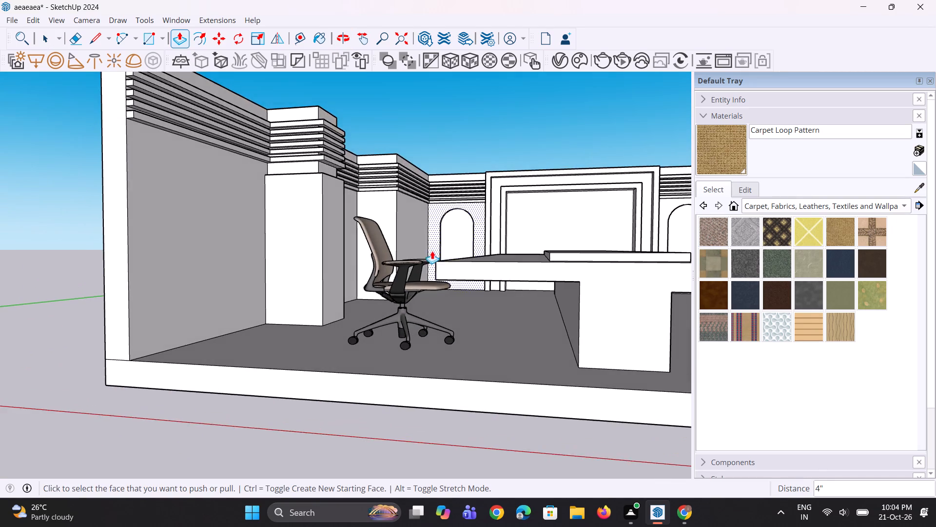
scroll(432, 251, "down", 4)
scroll(583, 273, "up", 3)
middle_click_drag(576, 269, 576, 247)
double_click(529, 226)
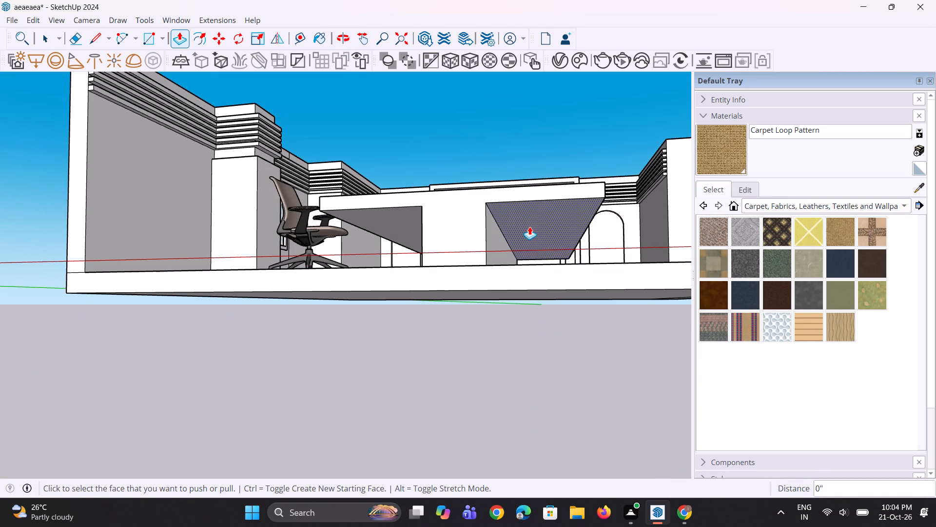
scroll(529, 226, "down", 5)
middle_click_drag(484, 225, 484, 330)
scroll(453, 306, "up", 2)
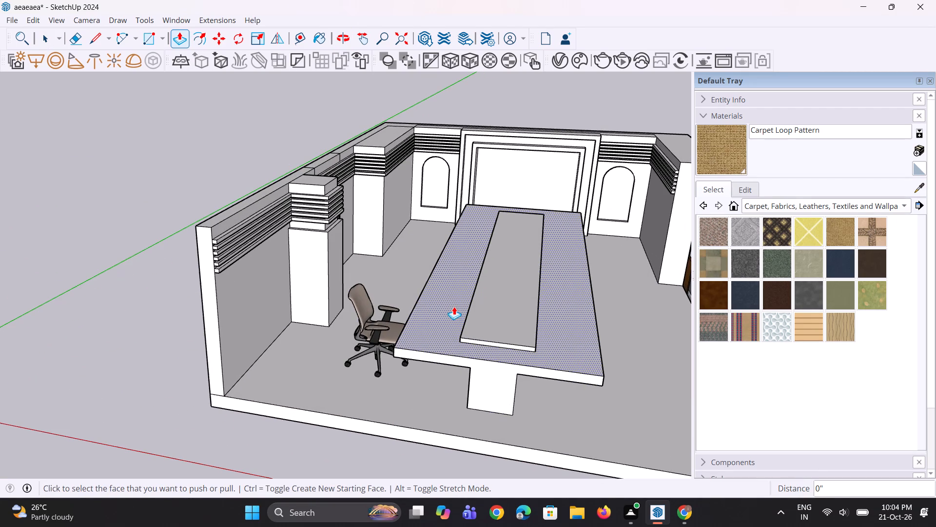
Move the beige office chair about 1' straight toward the table so its seat tucks under the tabletop edge.
middle_click_drag(413, 343, 429, 328)
key("Escape")
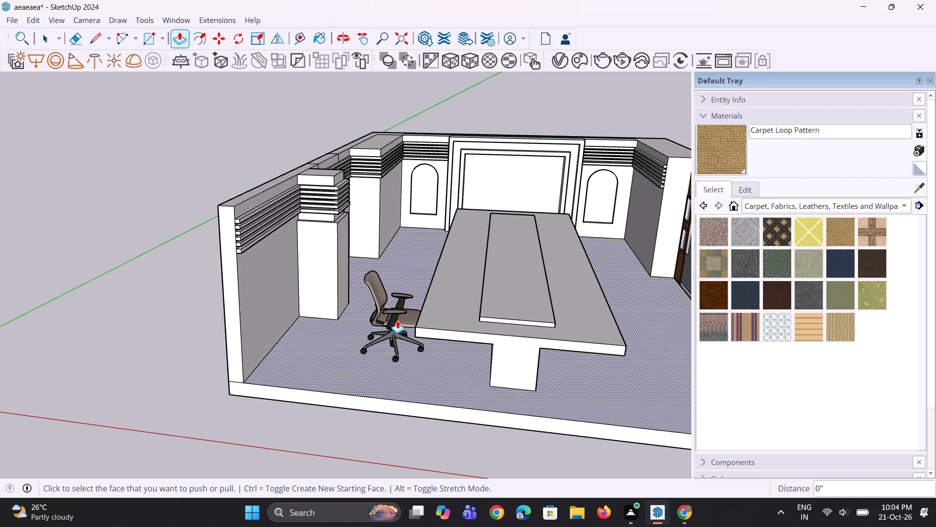
key("space")
key("space")
left_click(394, 329)
middle_click_drag(403, 356, 411, 338)
scroll(406, 351, "up", 3)
key("m")
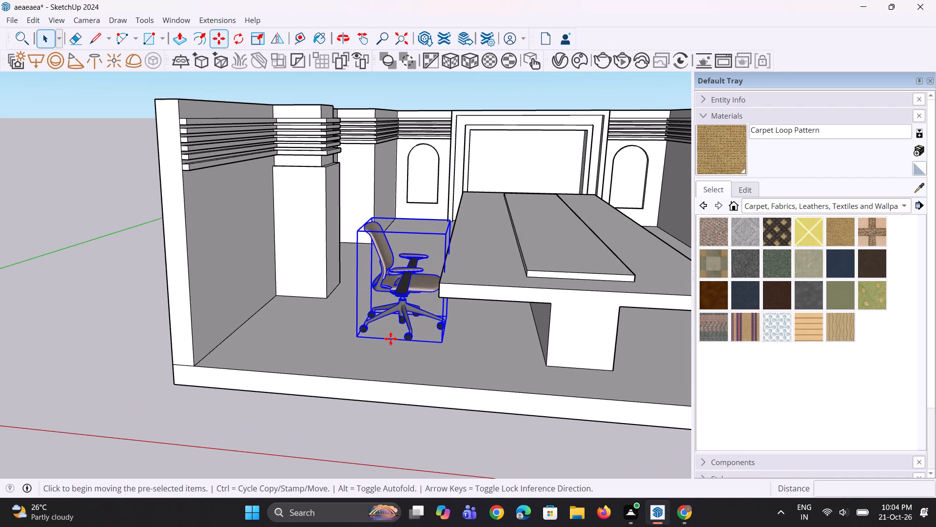
left_click(390, 337)
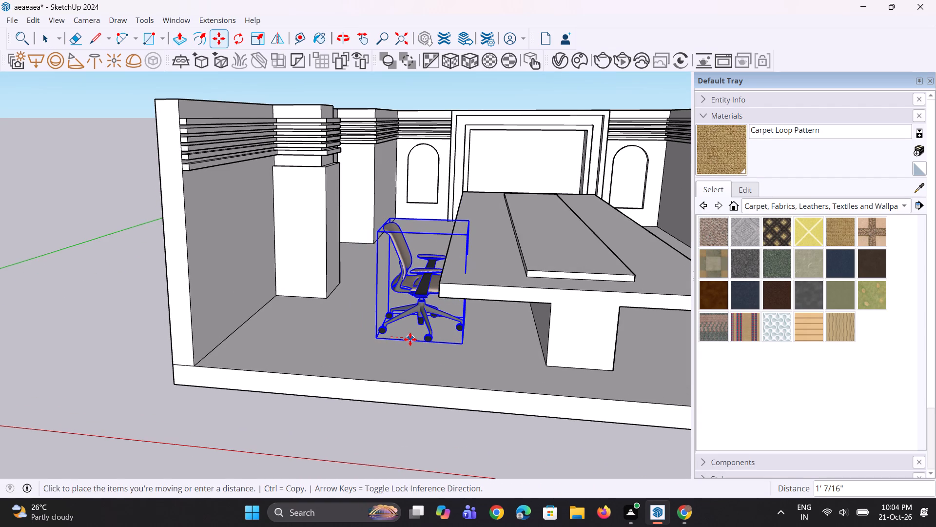
left_click(410, 339)
Copy the chair about 7' 1" along the table's long side and multiply it into an array of five copies (*5).
middle_click_drag(480, 334, 498, 384)
scroll(482, 344, "down", 5)
middle_click_drag(483, 383, 482, 396)
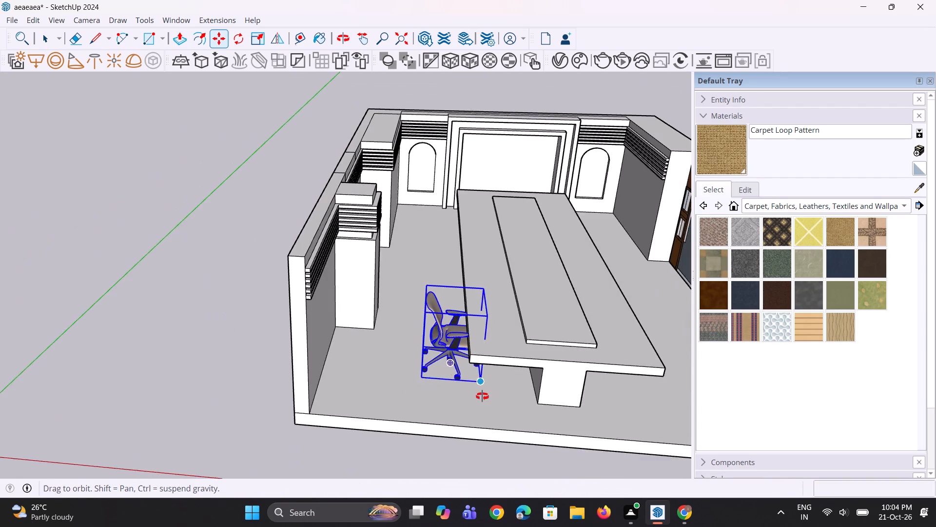
middle_click_drag(482, 396, 479, 403)
scroll(479, 403, "up", 1)
key("m")
scroll(477, 400, "up", 2)
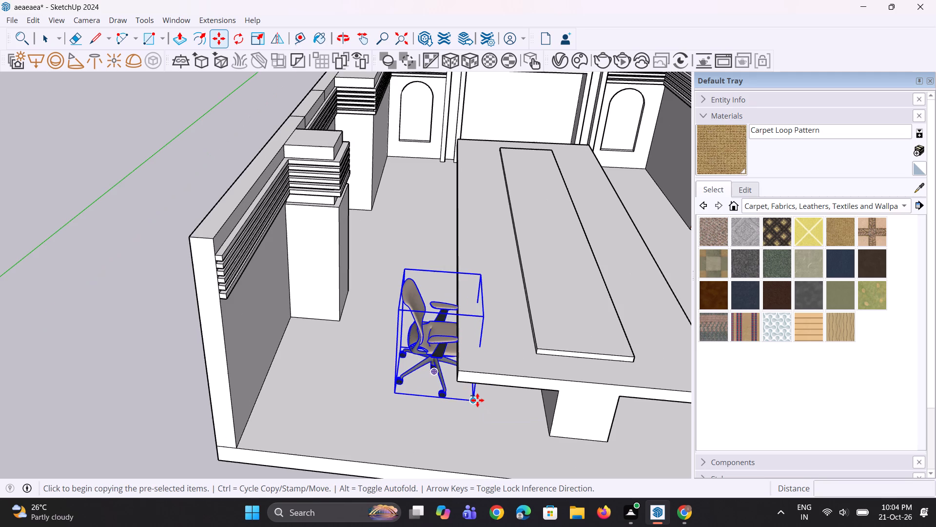
left_click(474, 395)
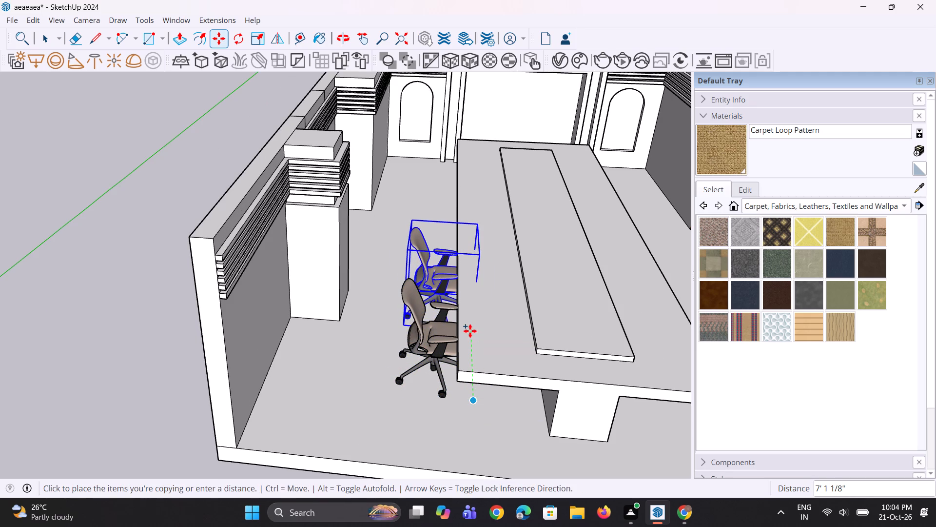
left_click(470, 331)
middle_click_drag(462, 344, 511, 420)
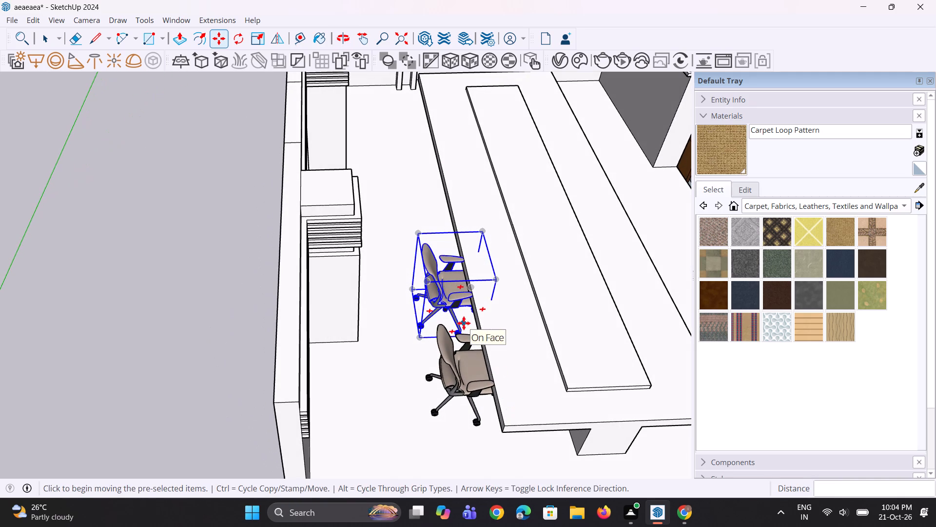
type("*5")
key("Return")
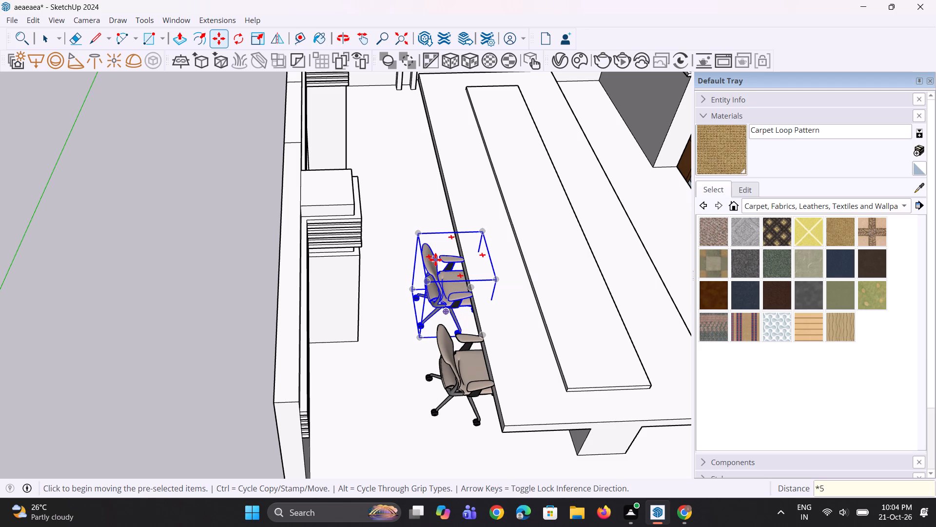
Delete the last chair in the row, at the table's far end near the framed wall panel.
scroll(435, 260, "down", 4)
scroll(410, 139, "down", 5)
middle_click_drag(452, 172, 453, 173)
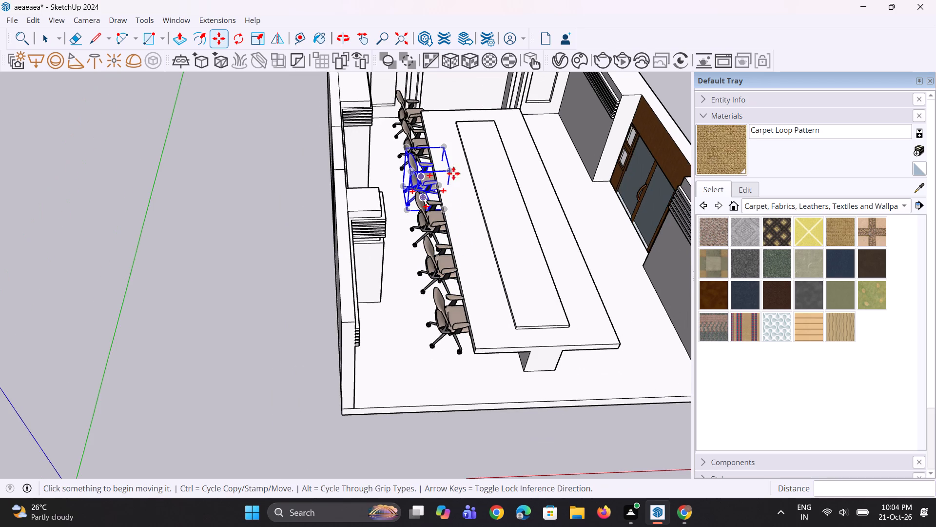
middle_click_drag(453, 173, 355, 248)
scroll(462, 244, "up", 5)
scroll(454, 284, "down", 5)
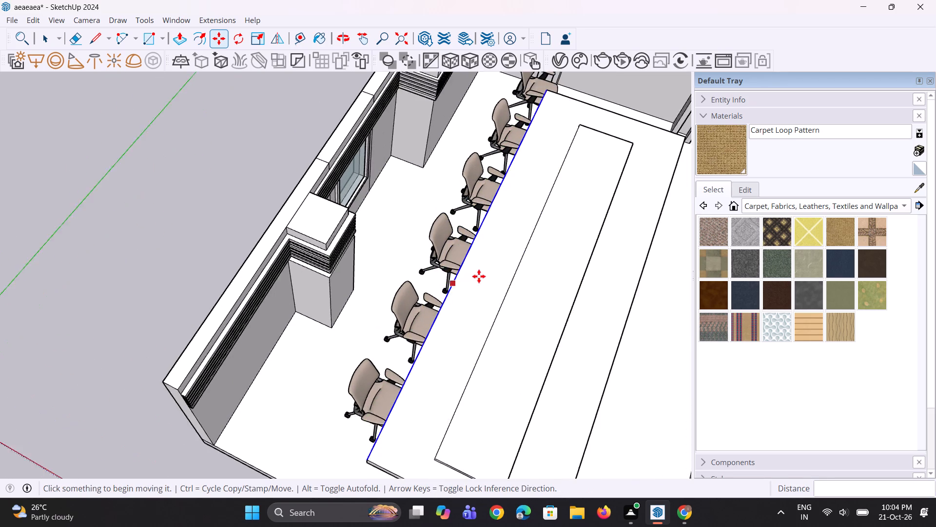
middle_click_drag(482, 275, 407, 263)
key("space")
key("space")
left_click(586, 142)
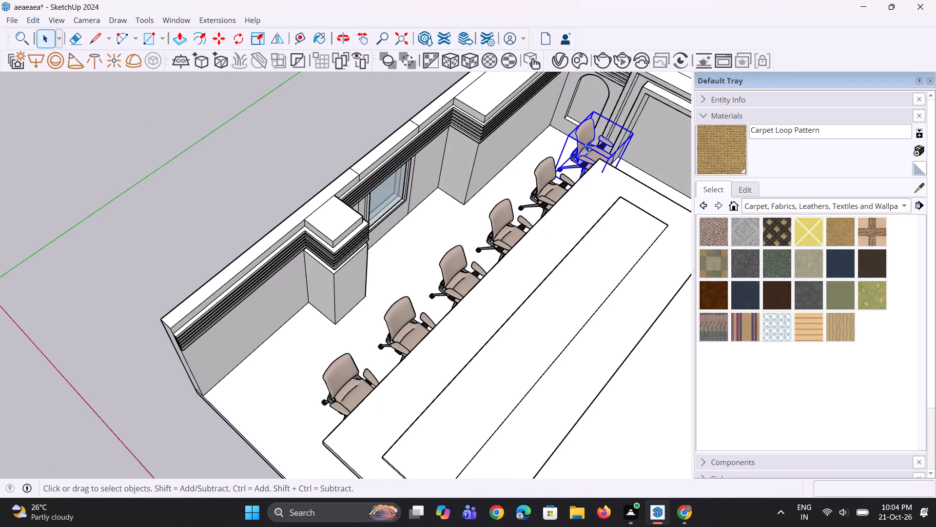
key("Delete")
Examine the row of chairs along the table from above and from the room's open end.
scroll(483, 215, "down", 10)
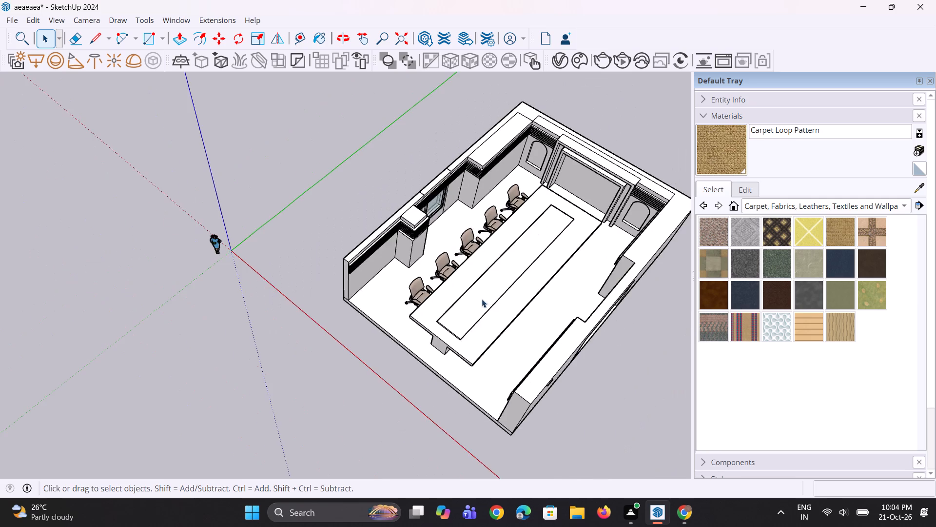
middle_click_drag(495, 332, 589, 192)
scroll(465, 226, "up", 8)
scroll(423, 278, "up", 2)
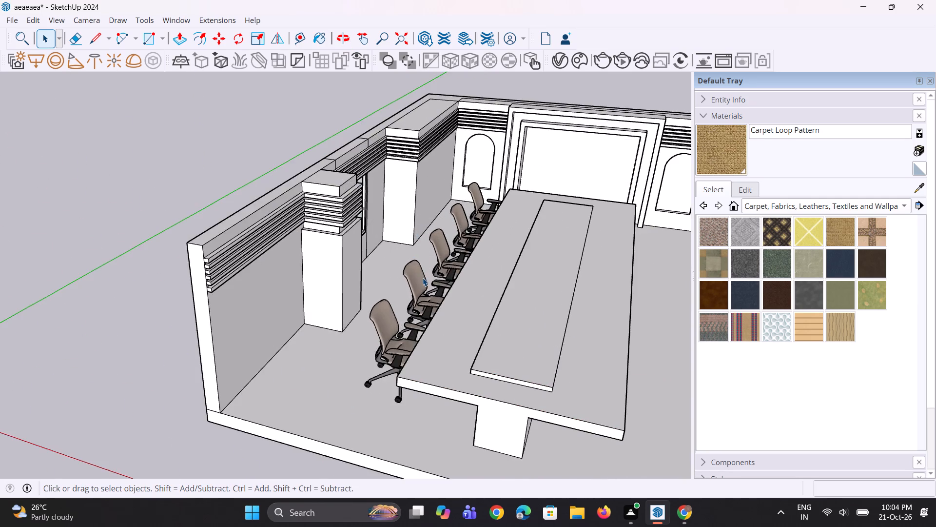
scroll(423, 278, "up", 1)
scroll(423, 277, "down", 4)
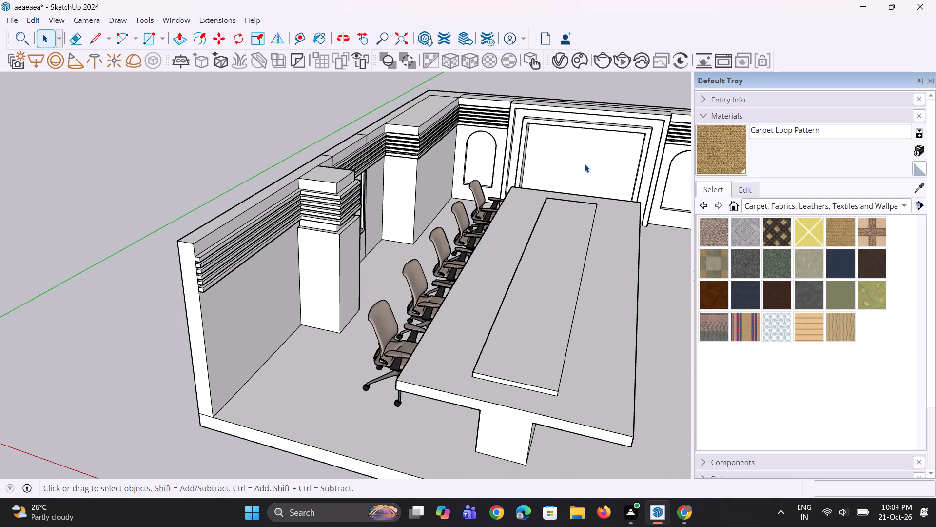
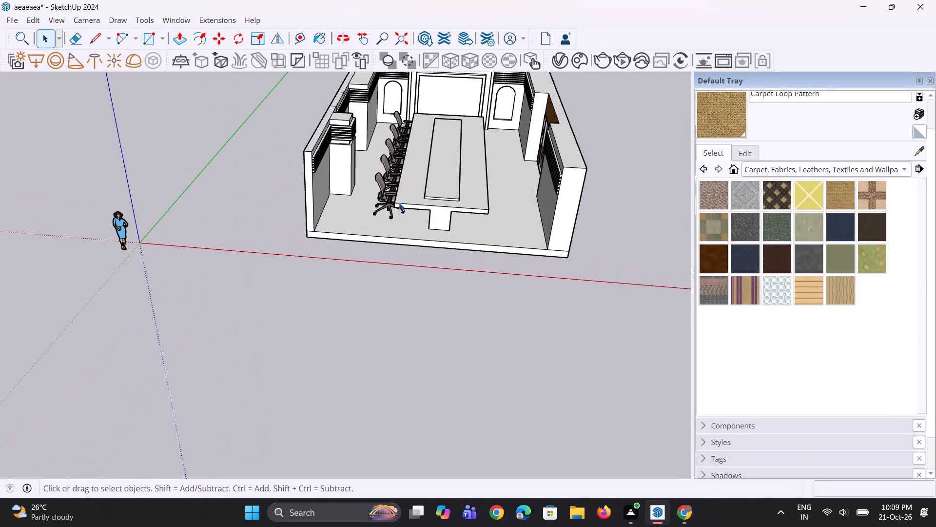
Copy the row's chair nearest the room's open end about 23' 8" out onto the empty ground in front.
left_click(392, 203)
key("m")
left_click(385, 206)
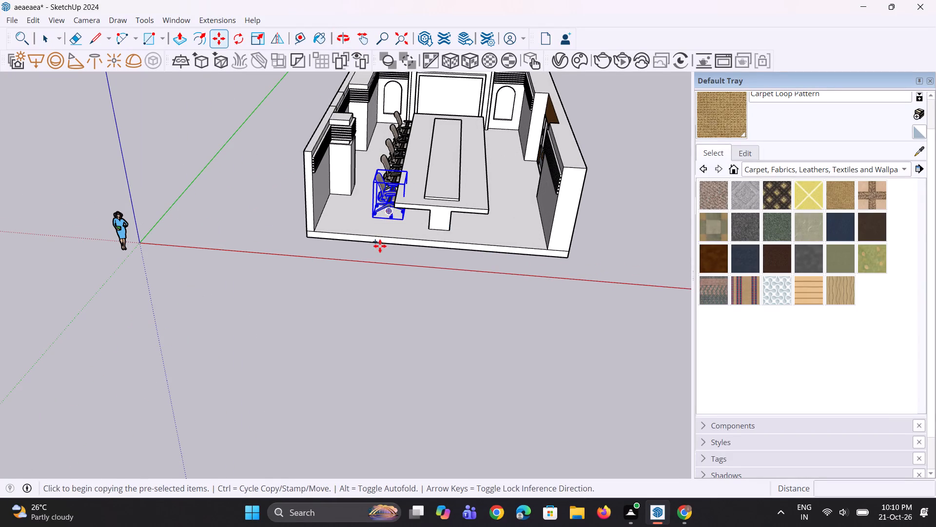
left_click(362, 295)
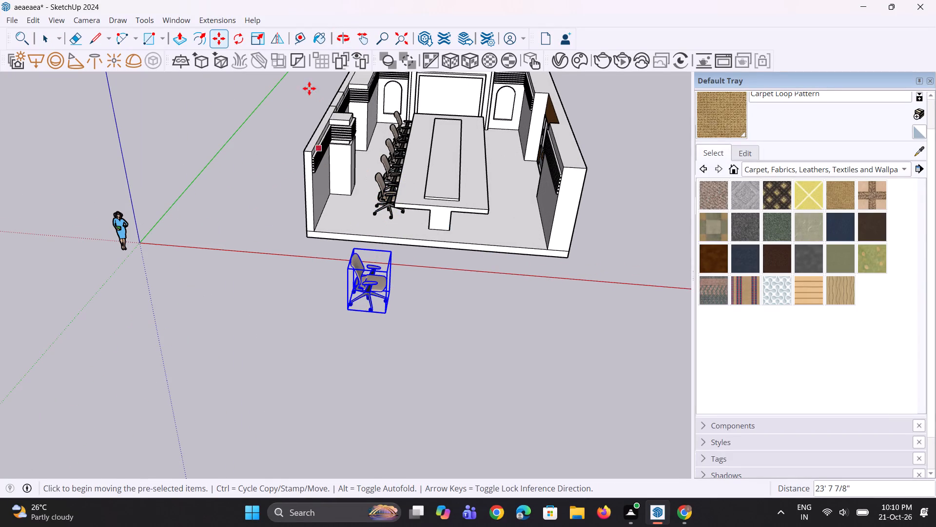
Rotate the copied chair 180° on the ground plane so it faces the opposite way.
left_click(241, 38)
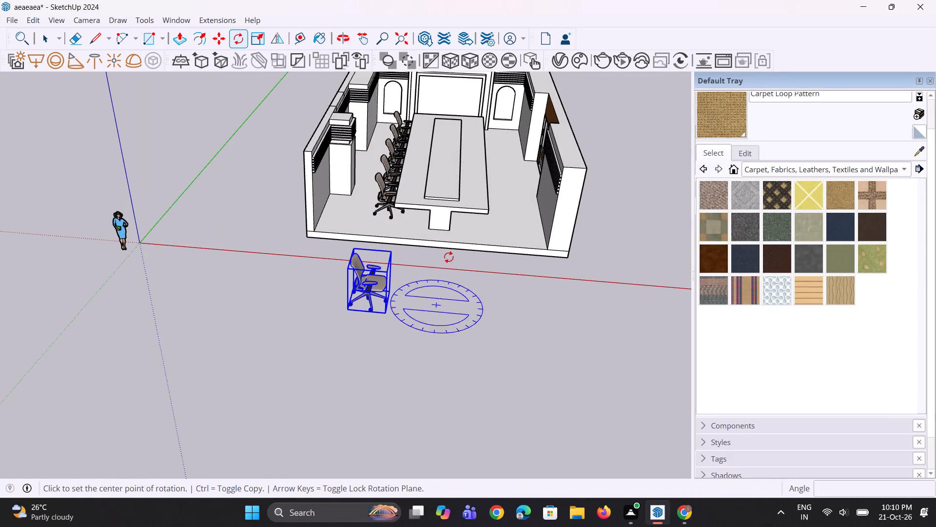
left_click(437, 313)
left_click(486, 316)
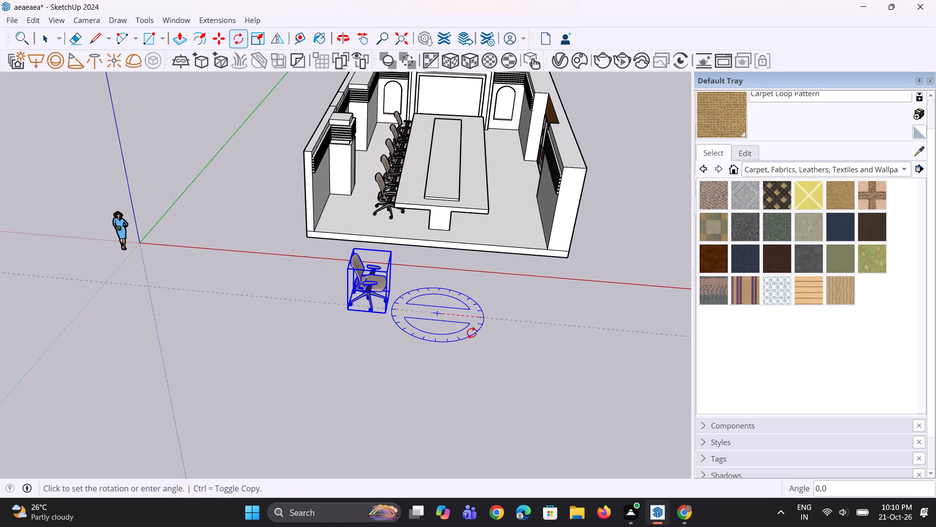
left_click(375, 304)
Move the rotated chair into the room, onto the floor beside the table's empty long side near the open end.
scroll(505, 347, "up", 2)
key("m")
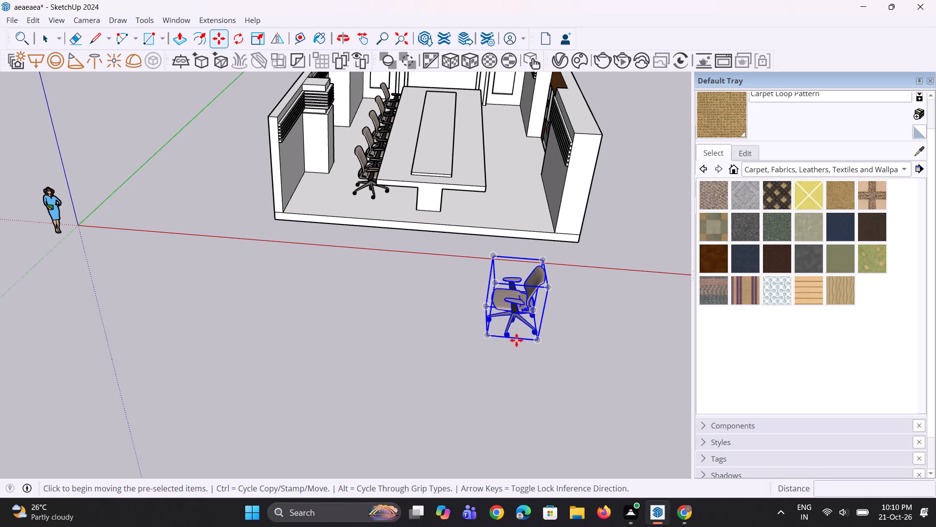
left_click(491, 337)
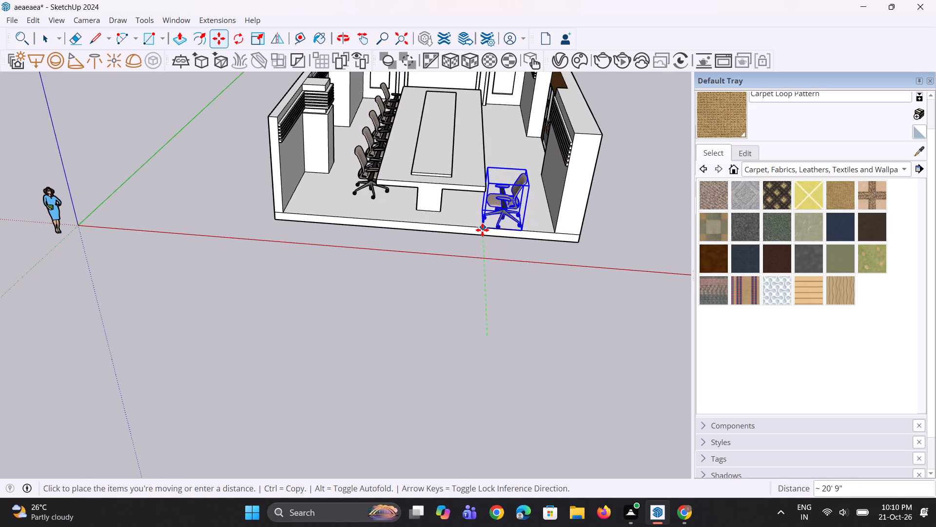
left_click(482, 224)
middle_click_drag(510, 258, 490, 295)
scroll(489, 295, "up", 6)
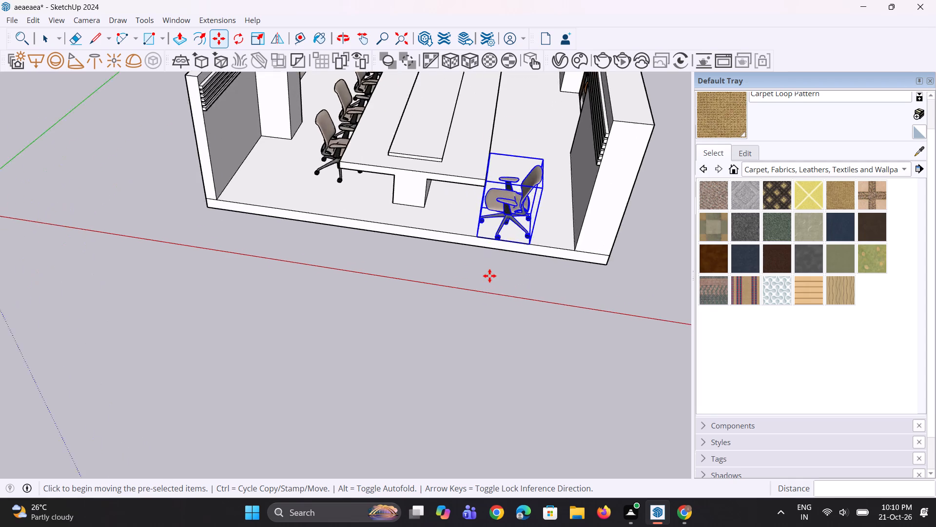
left_click(469, 224)
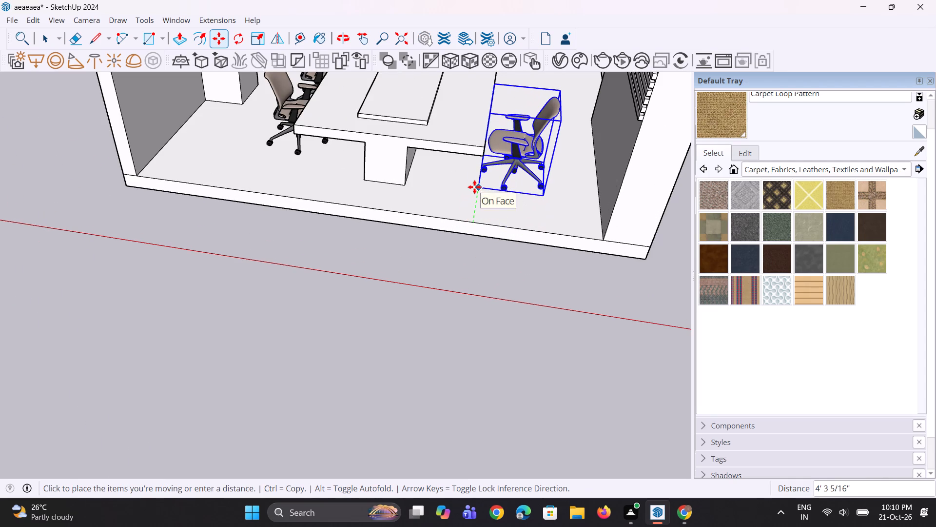
left_click(476, 181)
Move the rotated chair about 1' 3" straight toward the table so its seat tucks under the tabletop edge.
middle_click_drag(513, 223, 536, 188)
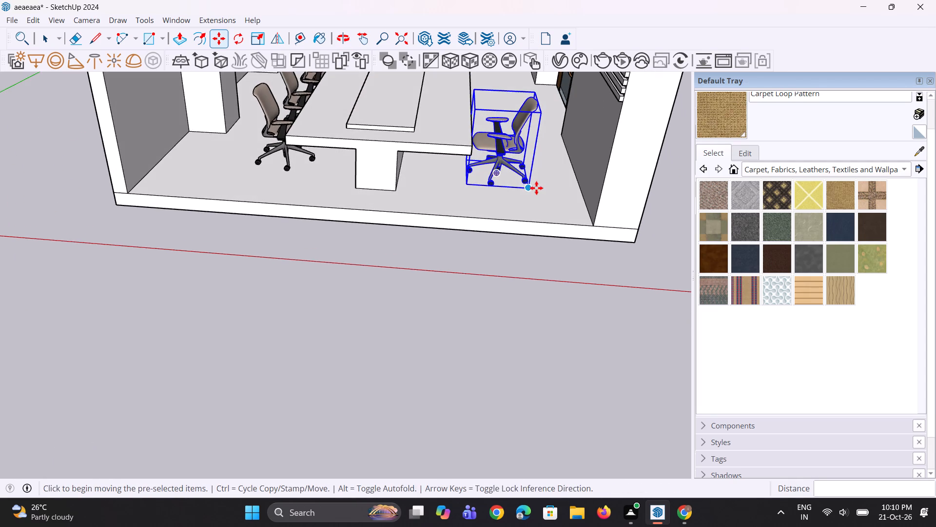
scroll(542, 231, "down", 5)
middle_click_drag(546, 242, 562, 187)
scroll(540, 185, "up", 5)
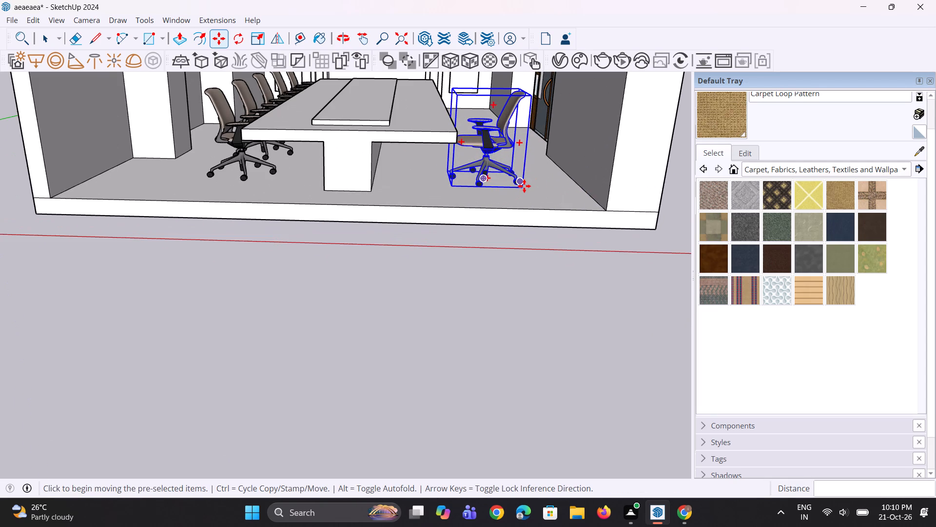
left_click(524, 186)
left_click(503, 183)
middle_click_drag(502, 191, 502, 193)
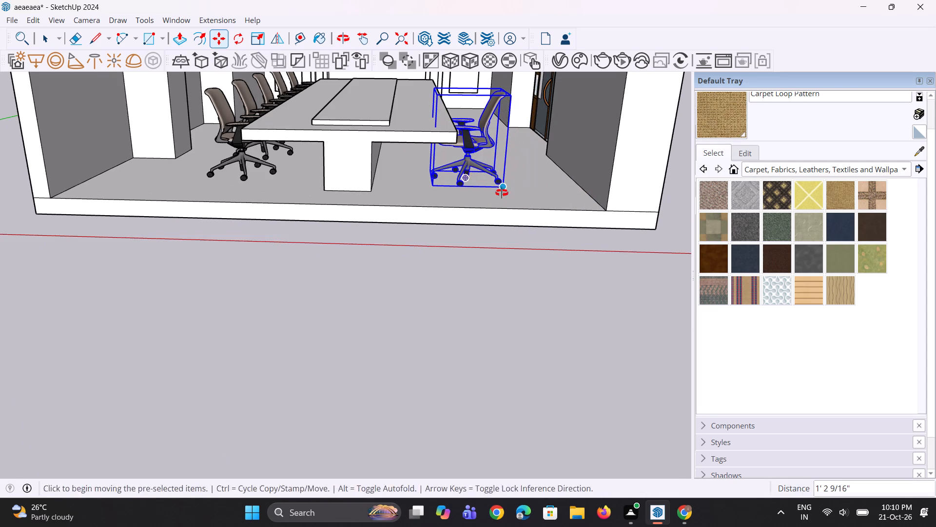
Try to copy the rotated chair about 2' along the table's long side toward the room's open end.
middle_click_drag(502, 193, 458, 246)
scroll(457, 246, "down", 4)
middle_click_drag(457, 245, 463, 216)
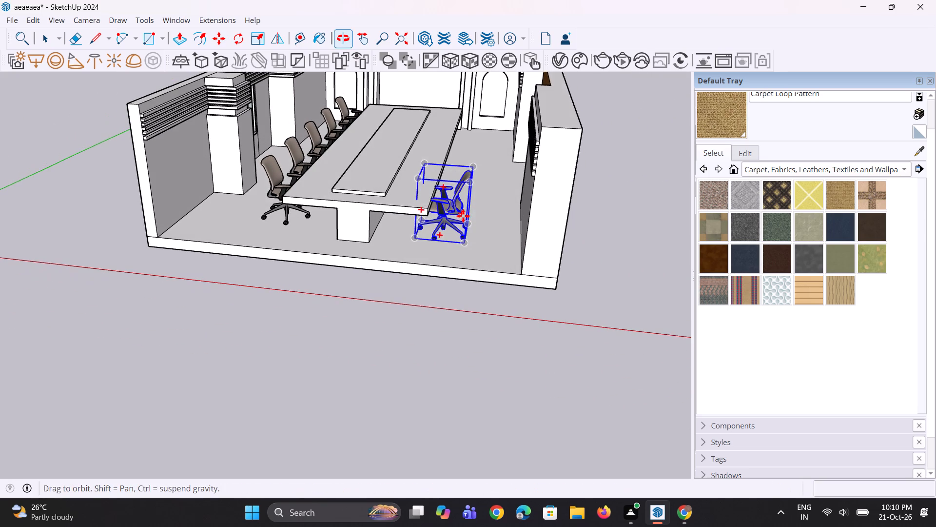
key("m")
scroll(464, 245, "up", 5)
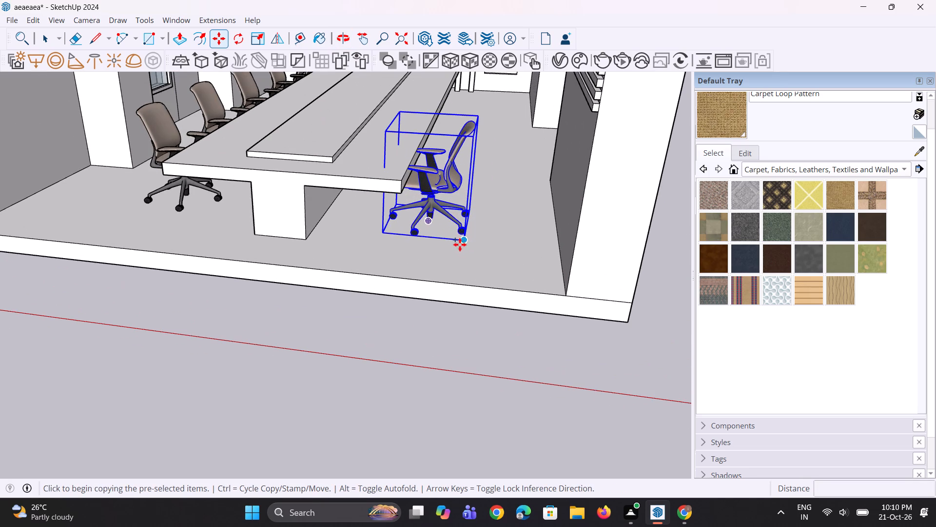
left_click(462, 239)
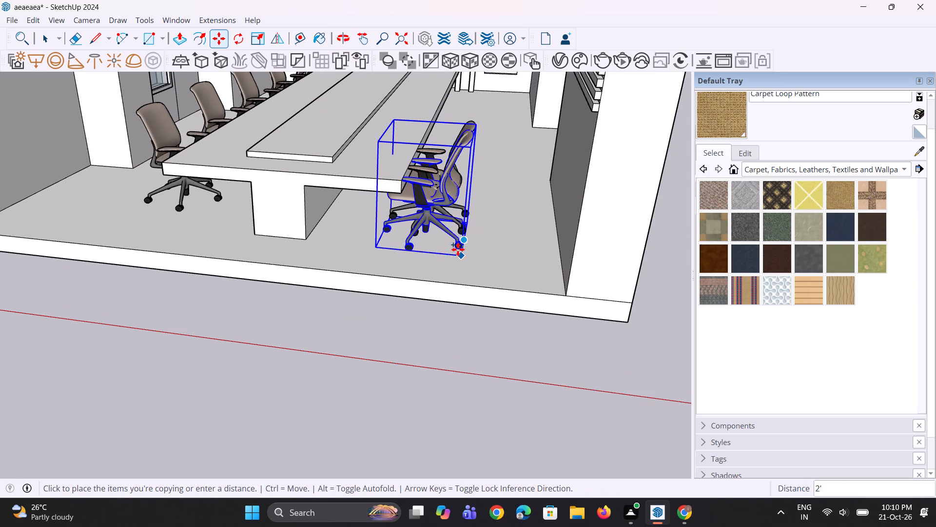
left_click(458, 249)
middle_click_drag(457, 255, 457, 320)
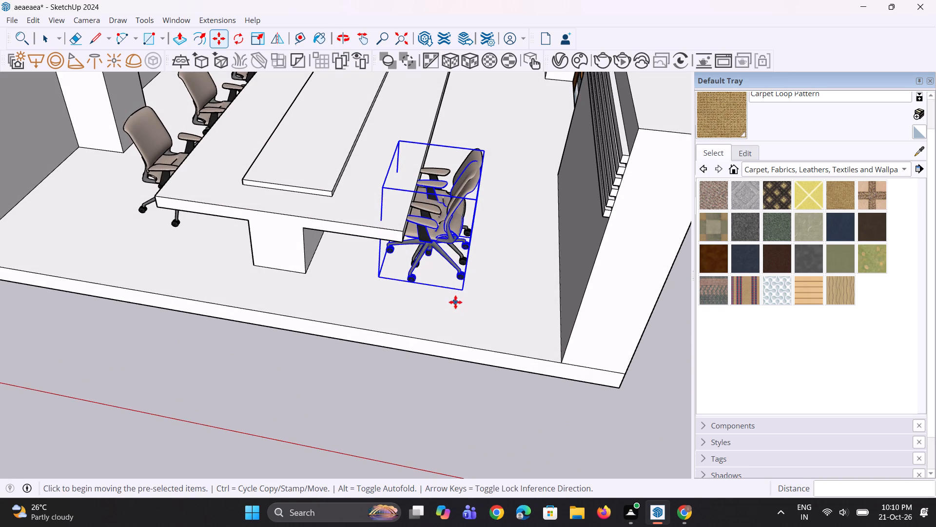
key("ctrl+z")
Move the rotated chair itself about 1' 3" along the table's long side toward the room's open end.
key("space")
key("space")
left_click(440, 218)
middle_click_drag(437, 261, 436, 253)
scroll(450, 270, "up", 2)
key("m")
left_click(465, 278)
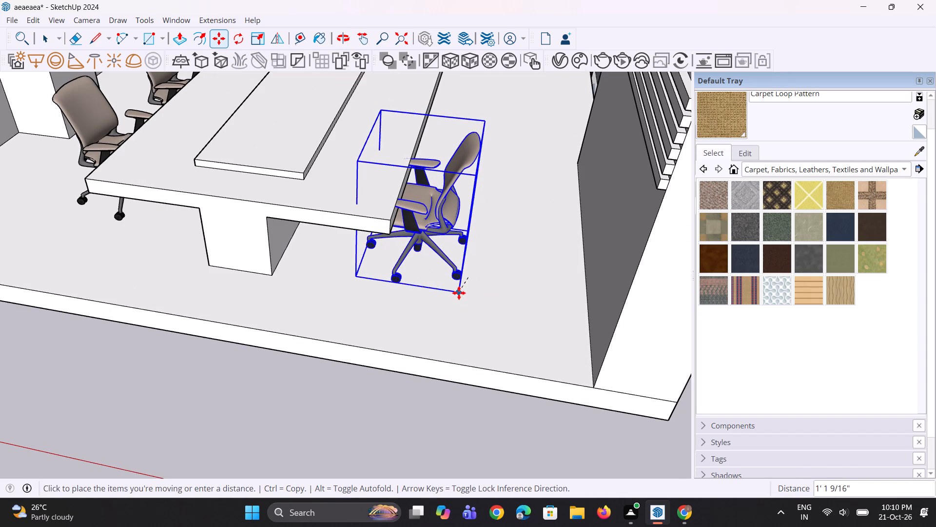
left_click(459, 296)
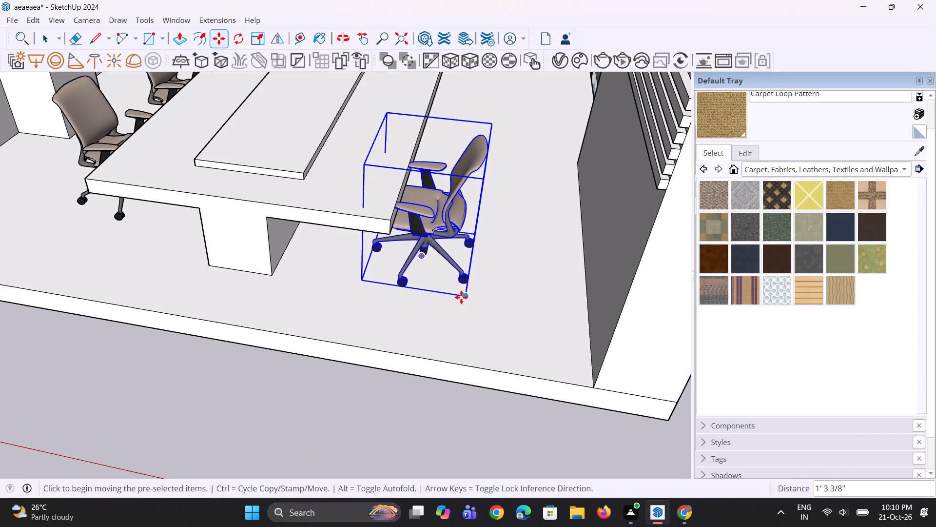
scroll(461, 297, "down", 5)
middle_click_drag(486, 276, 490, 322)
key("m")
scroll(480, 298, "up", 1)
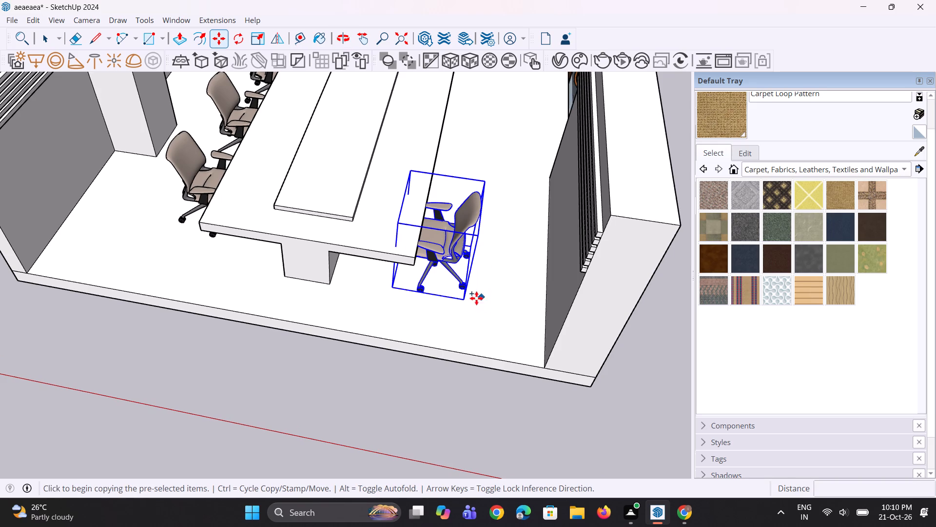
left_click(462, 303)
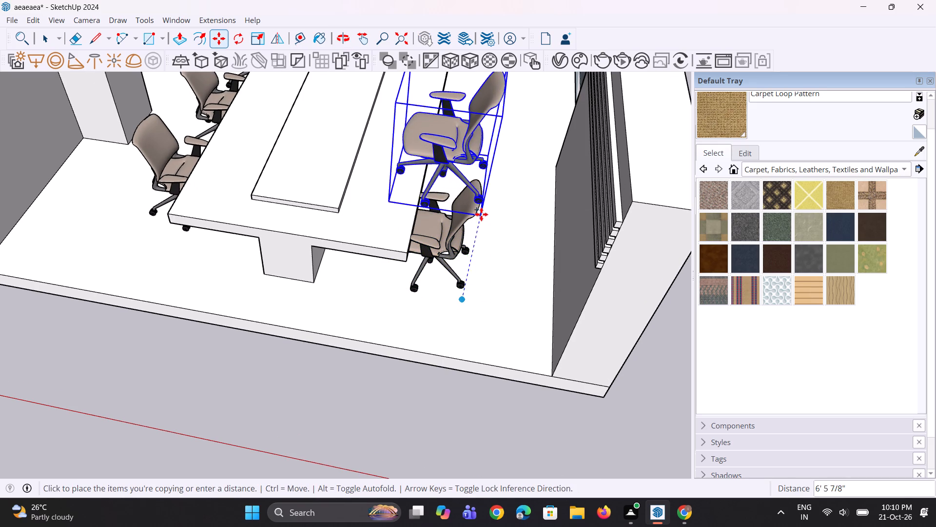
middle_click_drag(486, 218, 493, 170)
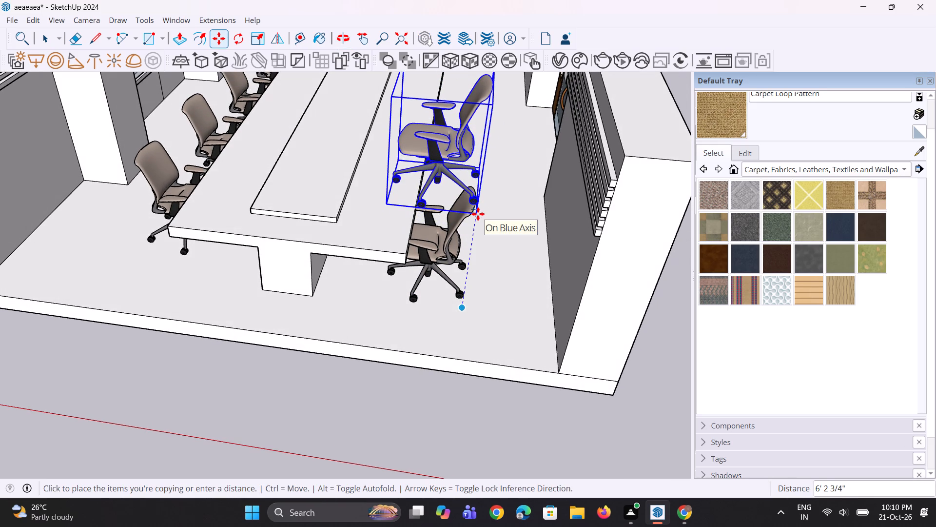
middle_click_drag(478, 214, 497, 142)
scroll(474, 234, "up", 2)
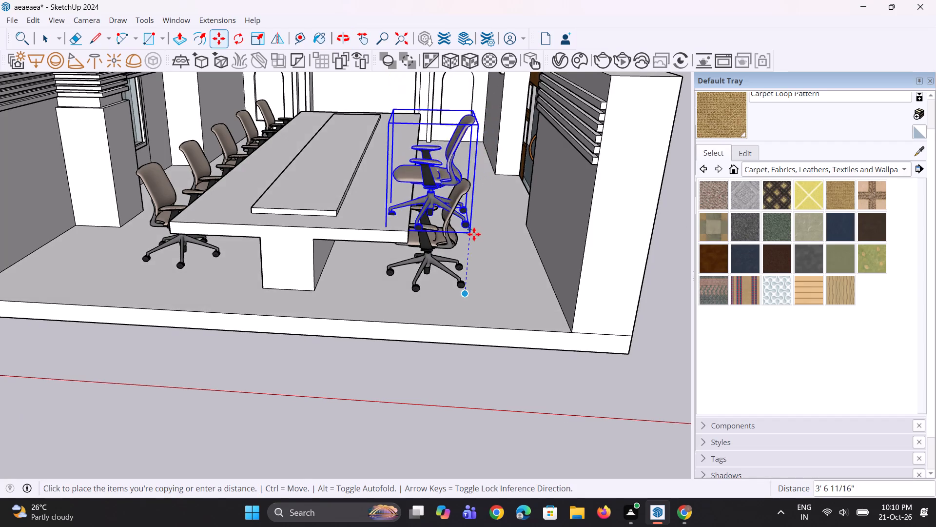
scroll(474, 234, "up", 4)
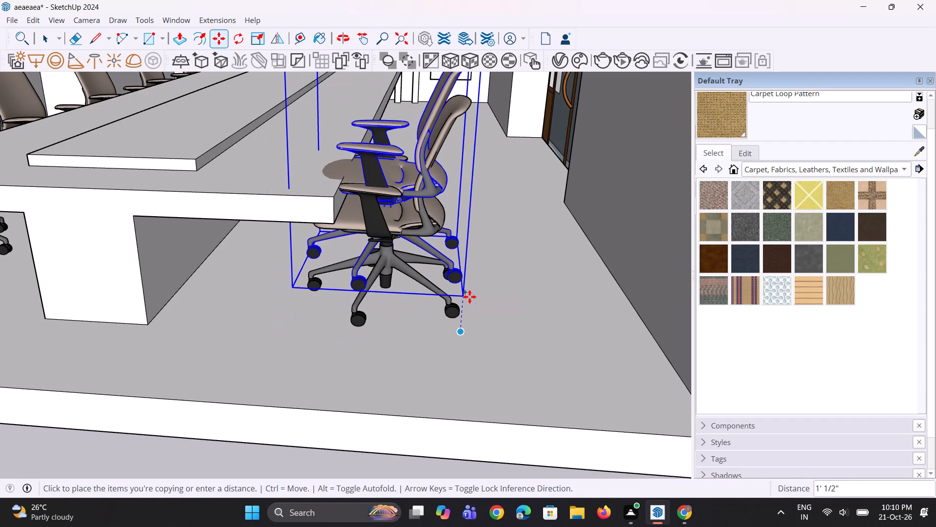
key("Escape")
Copy the rotated chair about 6' 10" along the table toward the far end and multiply it into an array of five copies (*5).
middle_click_drag(430, 332, 395, 385)
key("space")
key("space")
left_click(394, 251)
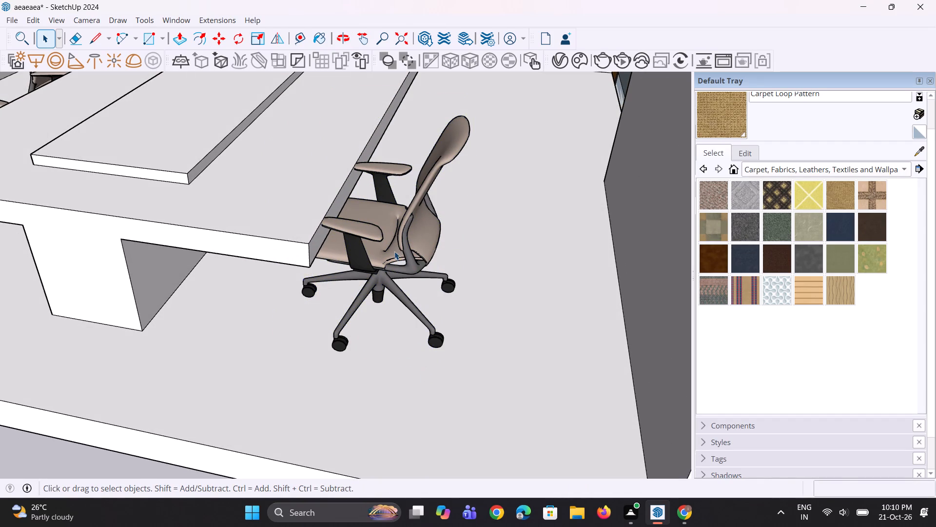
key("m")
scroll(417, 332, "up", 1, "ctrl")
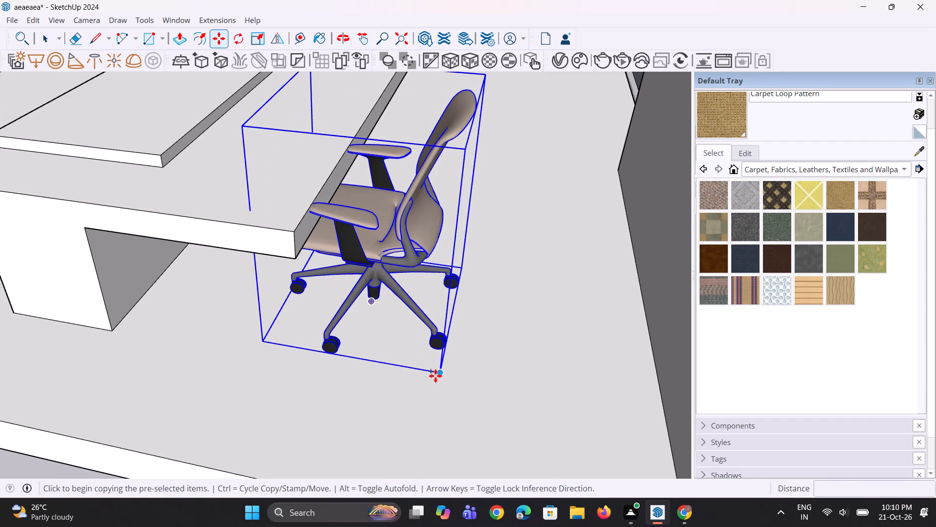
left_click(436, 375)
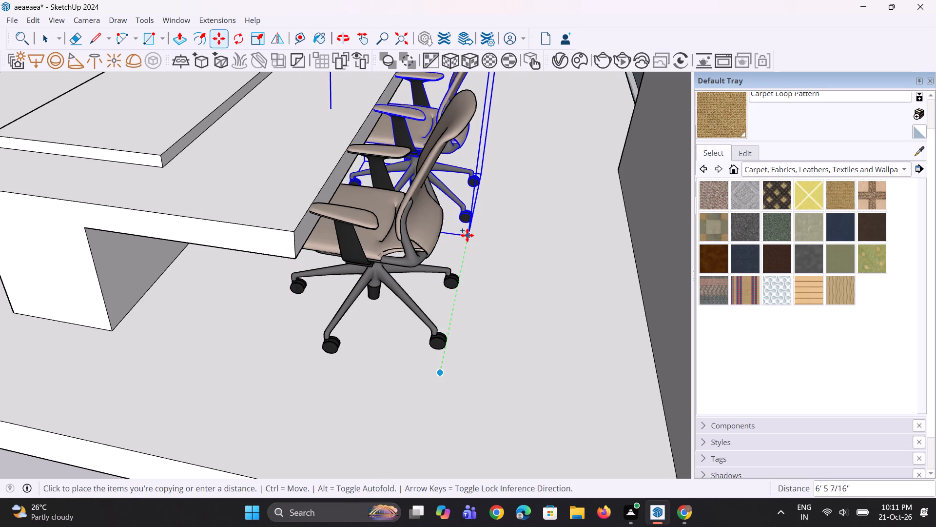
left_click(468, 229)
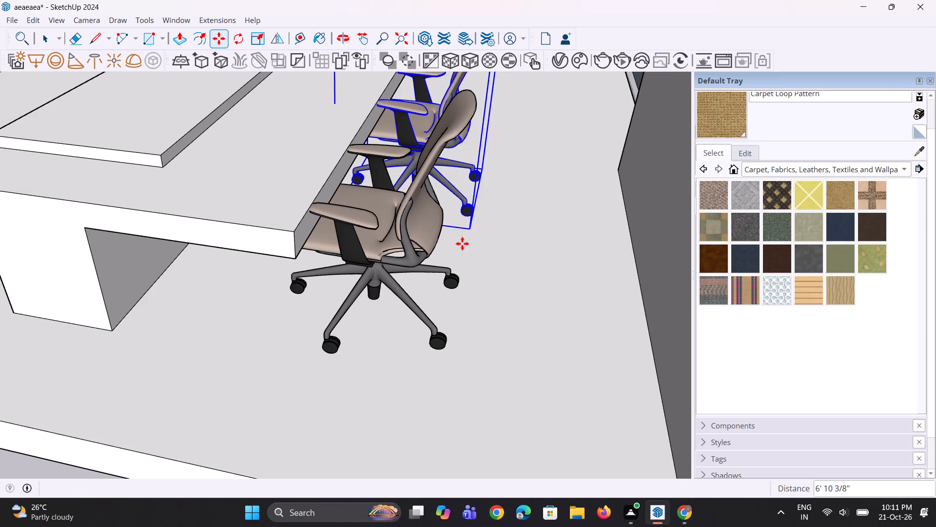
scroll(431, 310, "down", 9)
middle_click_drag(433, 311, 348, 416)
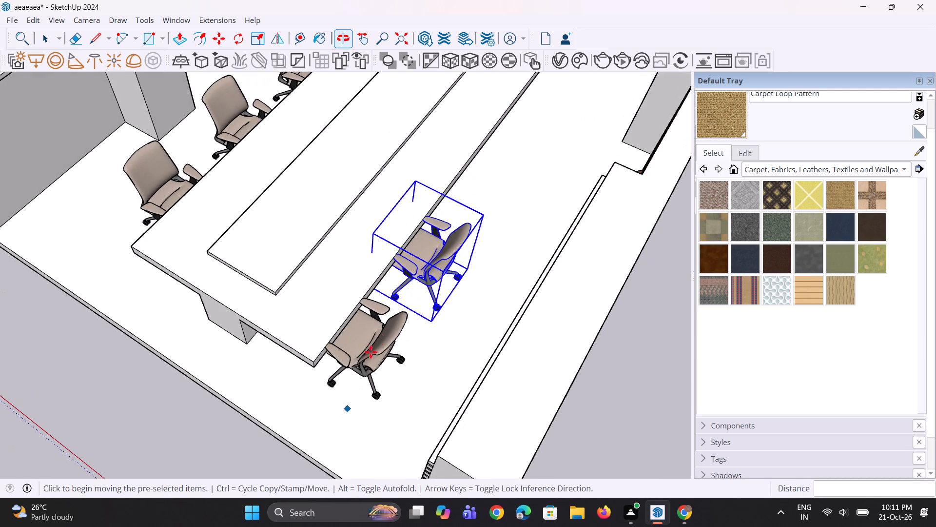
scroll(405, 373, "down", 4)
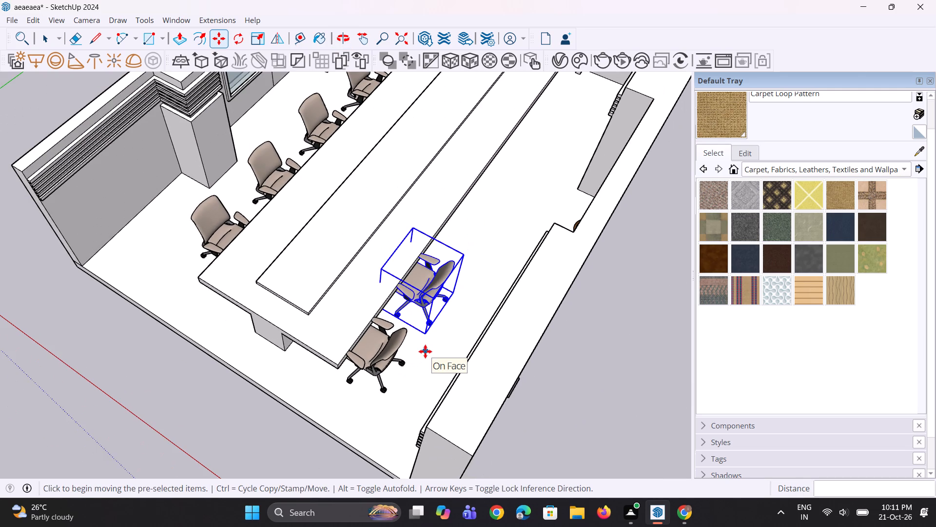
type("*5")
key("Return")
Delete the last chair of the new row, at the table's far end near the framed wall panel.
scroll(426, 351, "down", 5)
middle_click_drag(463, 352, 467, 350)
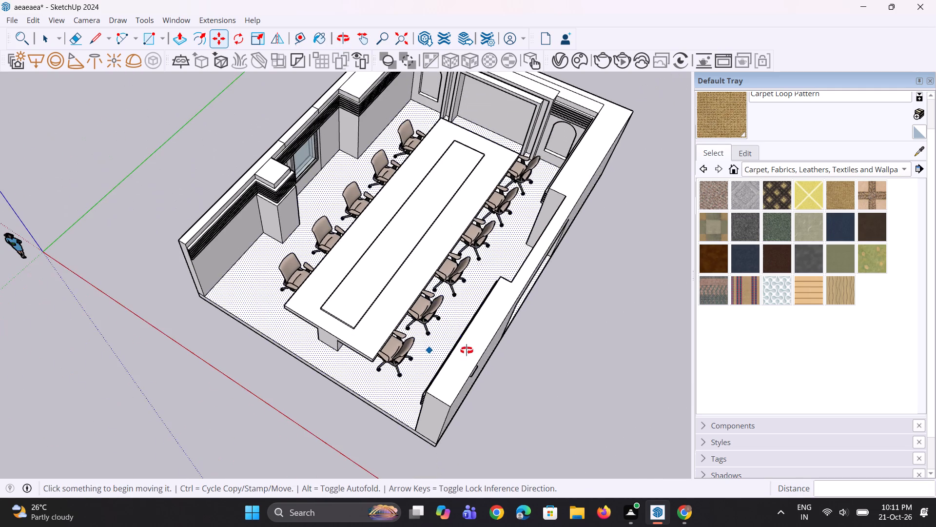
middle_click_drag(467, 350, 489, 317)
key("space")
scroll(507, 221, "up", 3)
key("space")
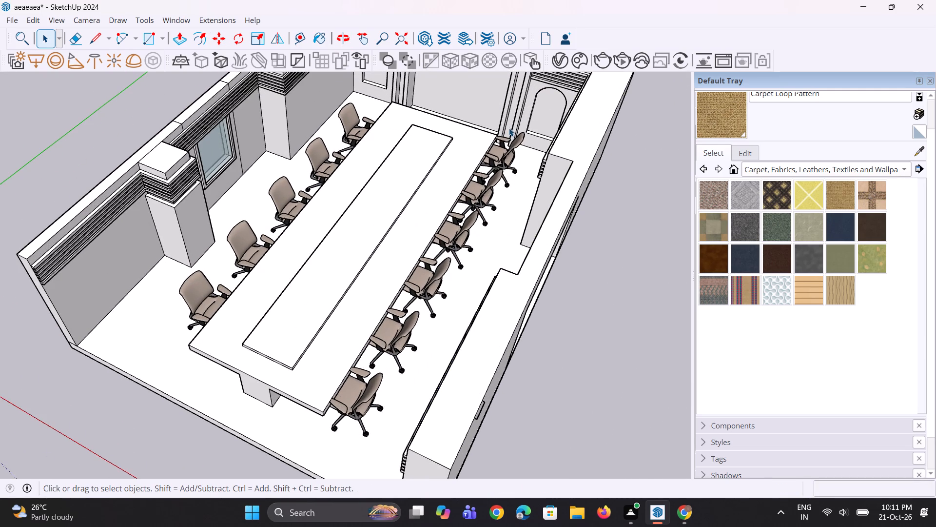
left_click(511, 154)
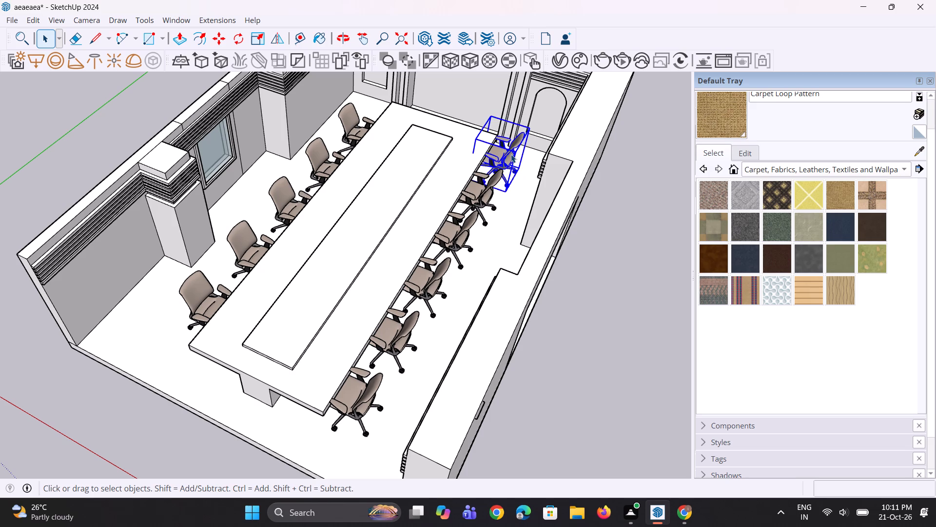
key("Delete")
Move the new row's farthest chair a little along the table's long side toward the framed wall panel.
left_click(480, 190)
scroll(483, 210, "up", 5)
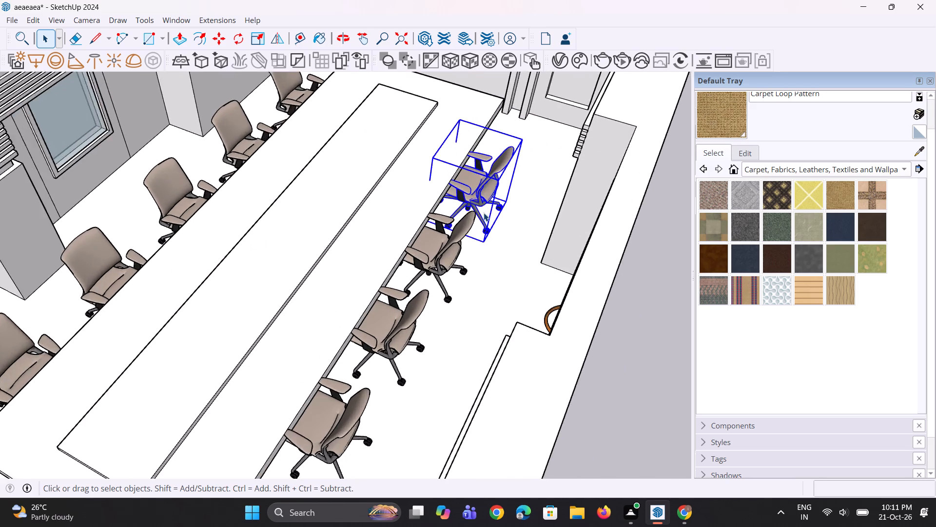
key("m")
left_click(487, 244)
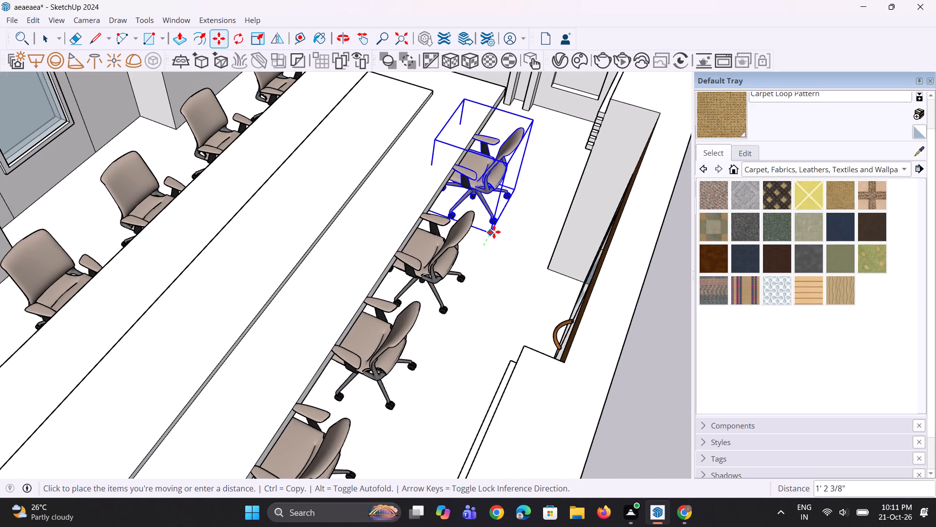
left_click(500, 223)
key("space")
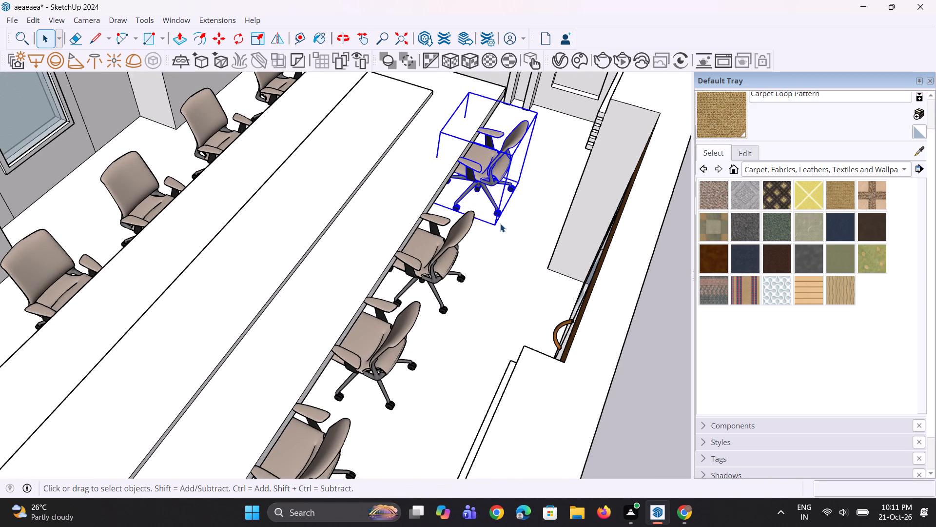
Move the second chair from the far end about 1' 1" along the table's door side toward the framed wall panel.
key("space")
left_click(441, 256)
scroll(431, 292, "up", 2)
key("m")
scroll(432, 299, "up", 2)
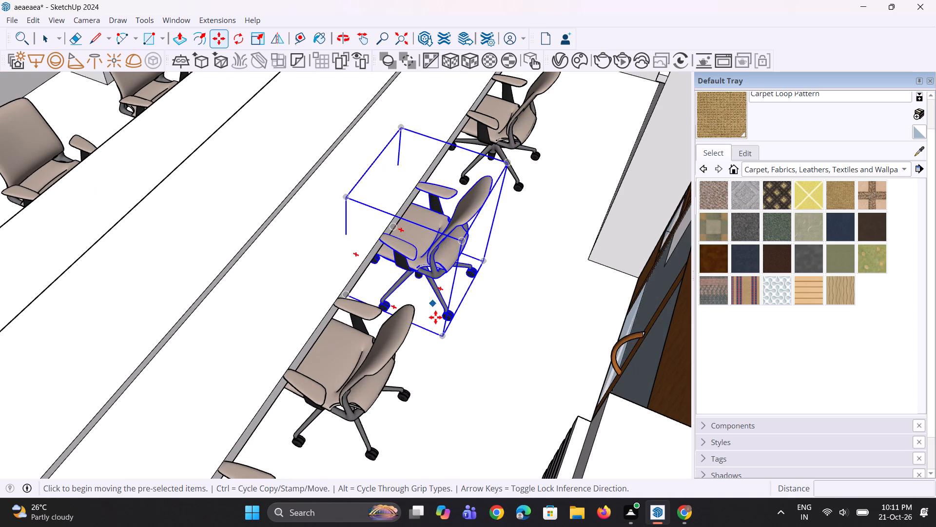
left_click(442, 337)
left_click(454, 319)
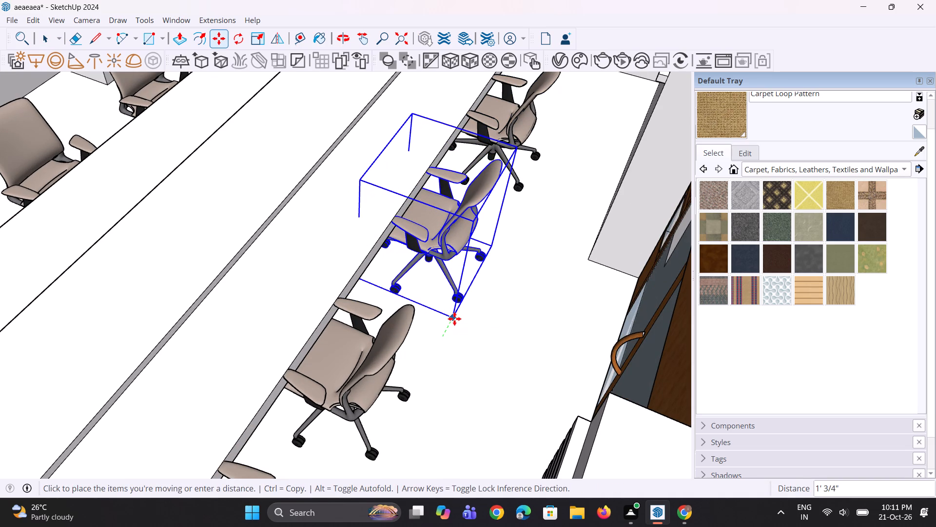
key("space")
key("space")
Move the middle chair of the door-side row about 1' 2" along the table toward the framed wall panel.
left_click(390, 342)
scroll(429, 284, "down", 9)
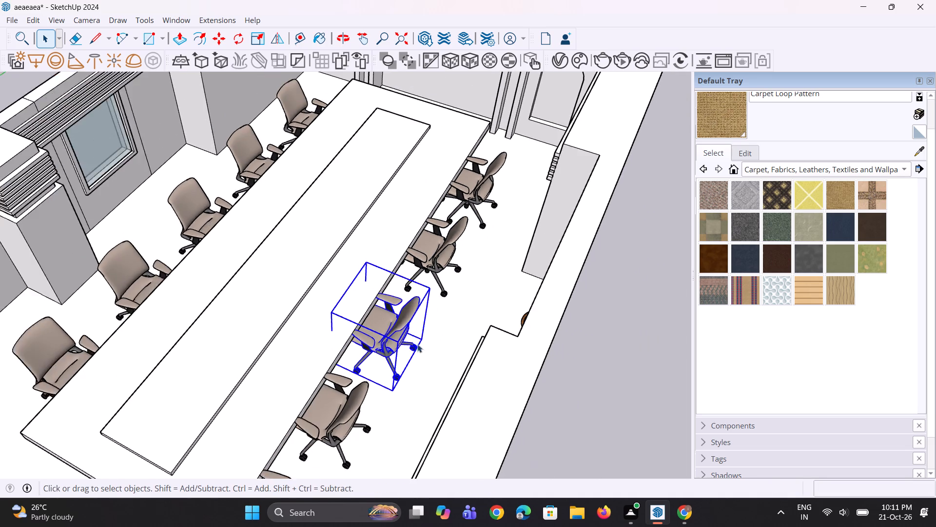
scroll(417, 344, "down", 1)
scroll(402, 385, "up", 4)
key("m")
left_click(390, 389)
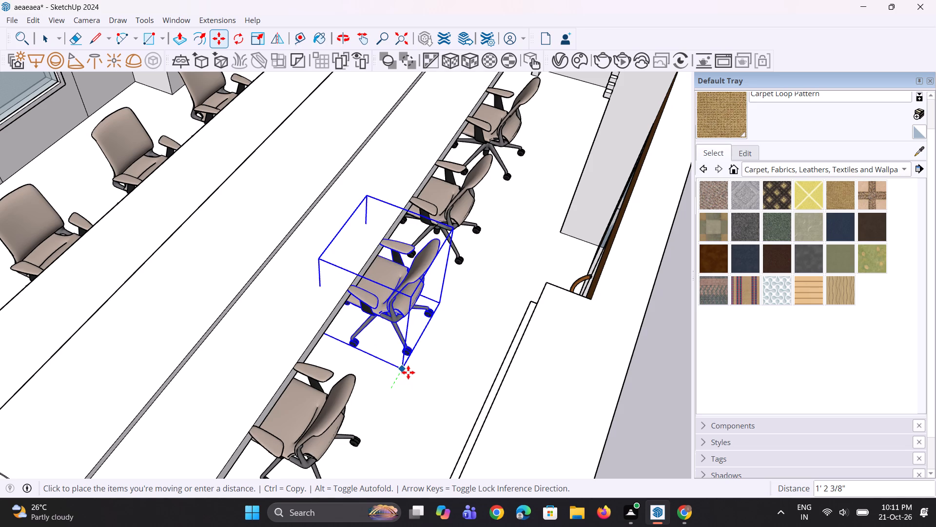
left_click(408, 372)
scroll(442, 329, "down", 4)
key("space")
key("space")
Move the fourth chair from the far end about 1' 2" along the table's door side toward the framed wall panel.
scroll(438, 291, "down", 5)
scroll(354, 393, "up", 2)
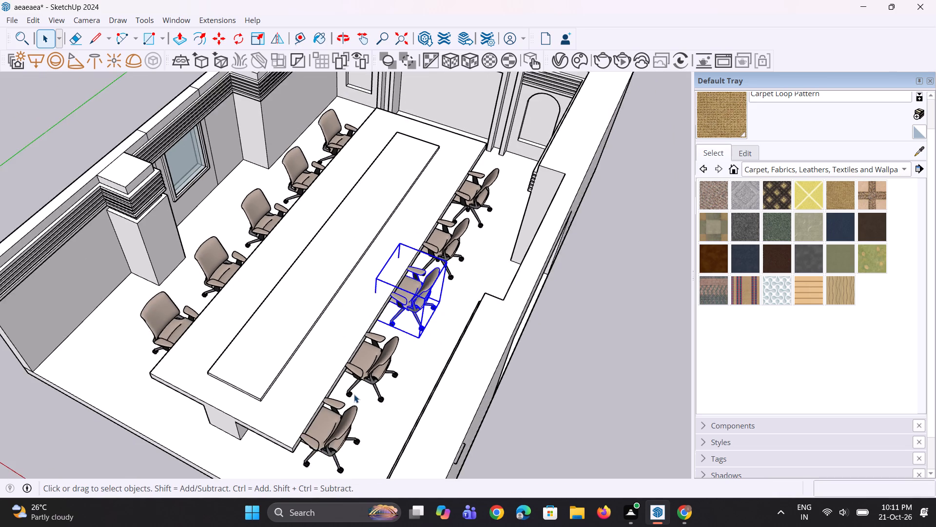
scroll(354, 394, "up", 1)
left_click(377, 369)
scroll(385, 398, "up", 3)
key("m")
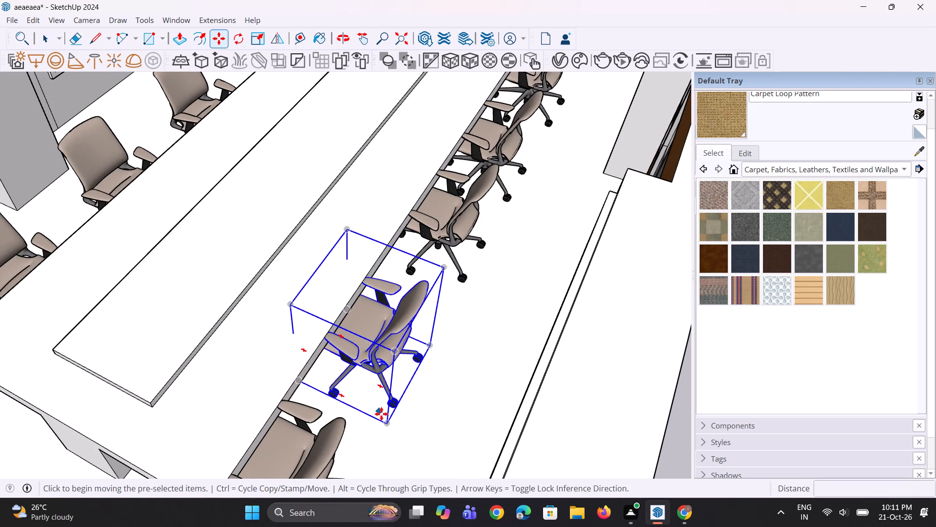
left_click(384, 424)
left_click(404, 405)
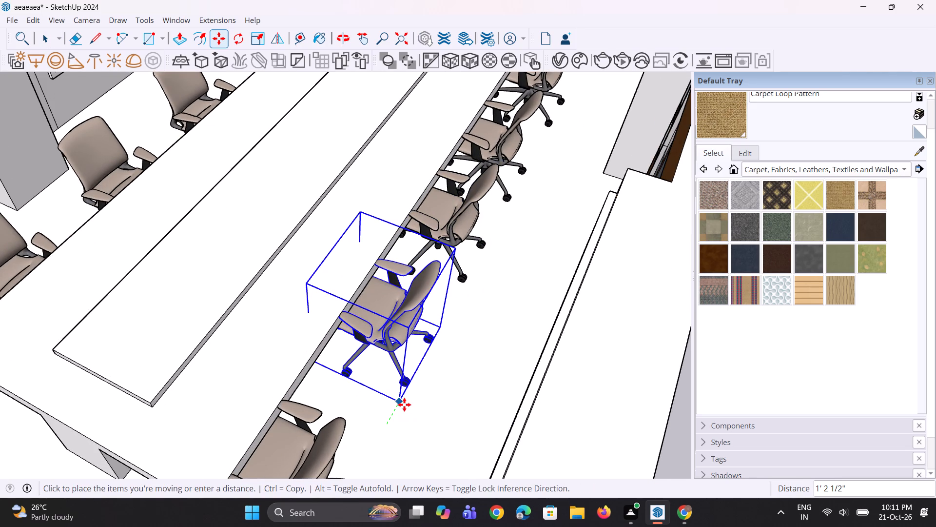
scroll(410, 338, "down", 4)
key("space")
Move the door-side chair nearest the room's open end about 1' 6" along the table toward the framed wall panel.
left_click(357, 414)
scroll(357, 376, "down", 5)
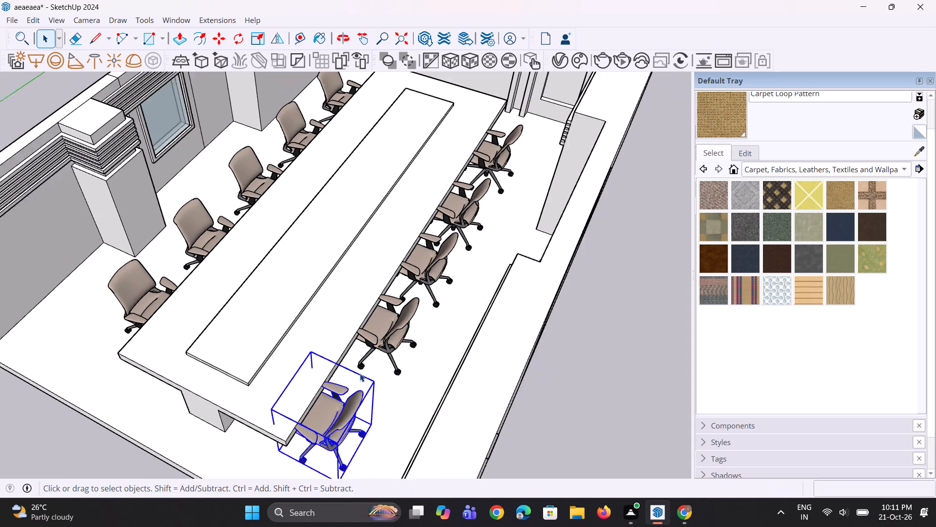
scroll(361, 369, "down", 2)
scroll(331, 455, "up", 5)
key("m")
scroll(343, 446, "up", 2)
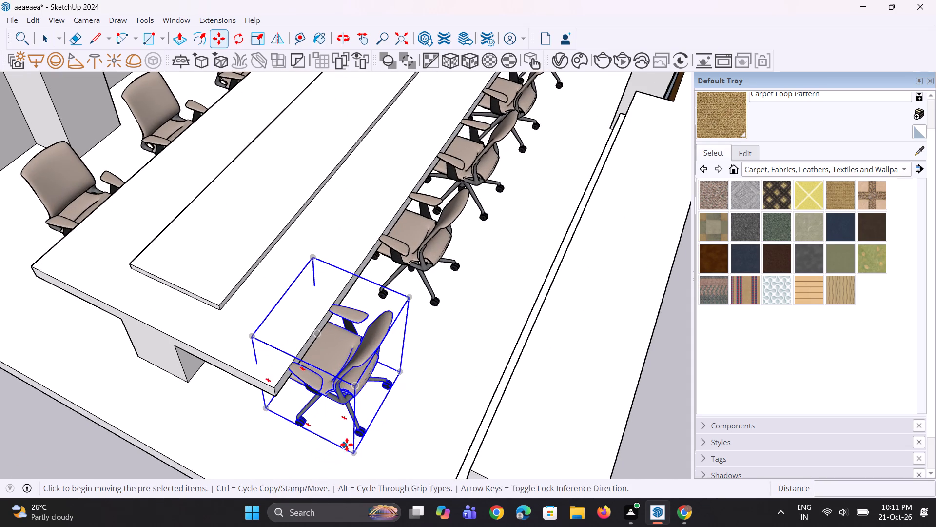
left_click(353, 457)
left_click(374, 428)
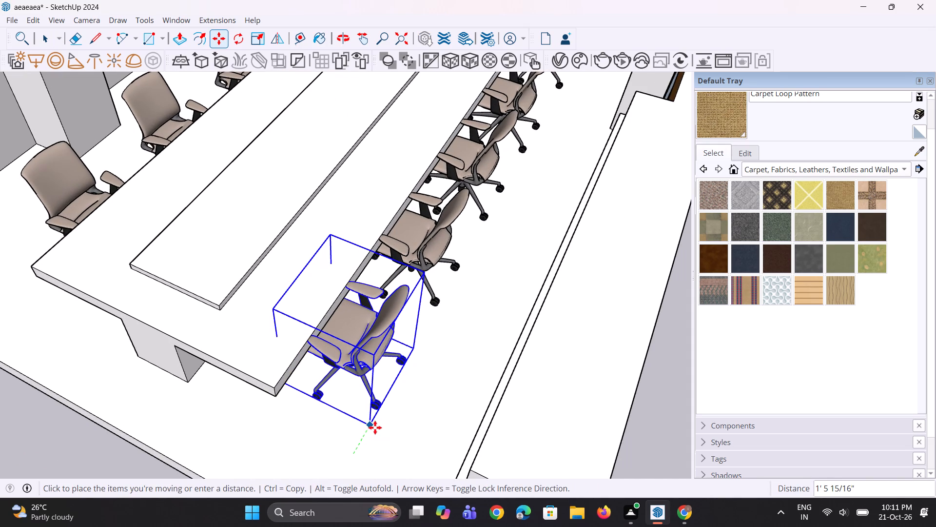
scroll(306, 417, "down", 5)
key("space")
key("space")
key("space")
left_click(560, 365)
scroll(379, 319, "down", 2)
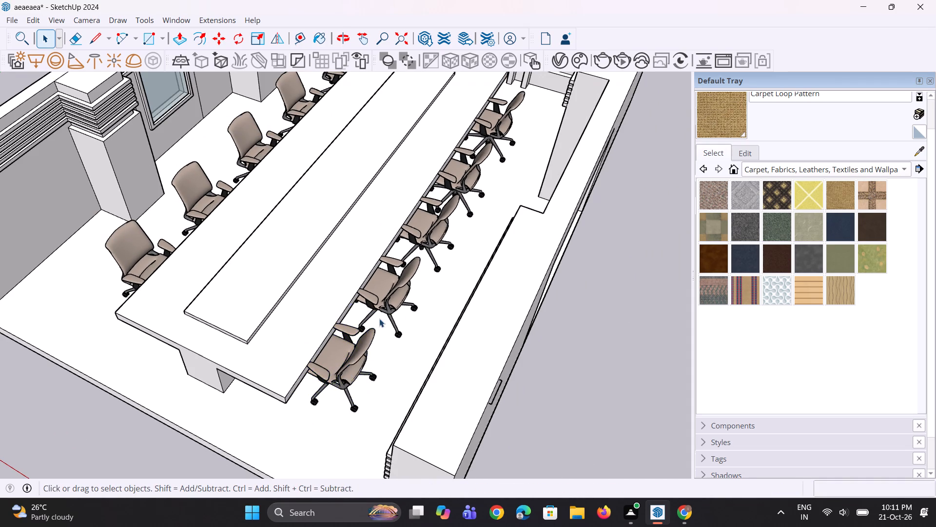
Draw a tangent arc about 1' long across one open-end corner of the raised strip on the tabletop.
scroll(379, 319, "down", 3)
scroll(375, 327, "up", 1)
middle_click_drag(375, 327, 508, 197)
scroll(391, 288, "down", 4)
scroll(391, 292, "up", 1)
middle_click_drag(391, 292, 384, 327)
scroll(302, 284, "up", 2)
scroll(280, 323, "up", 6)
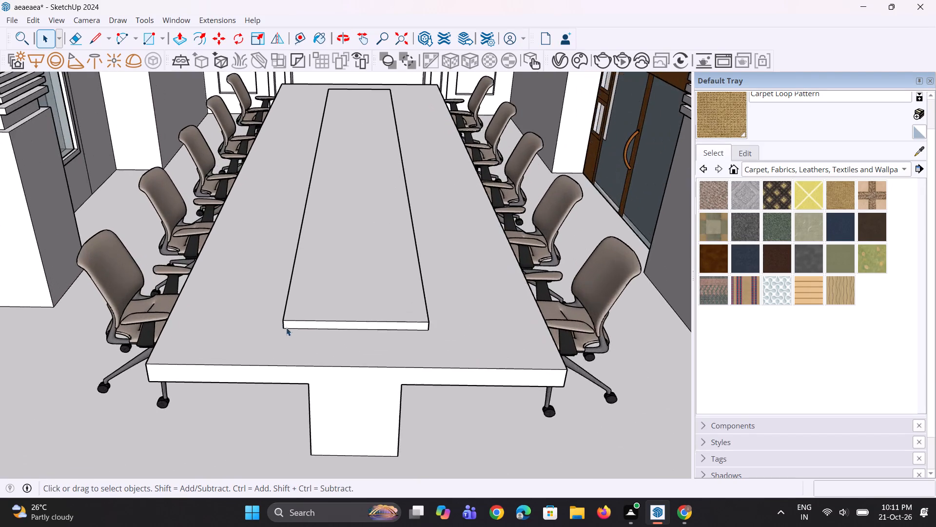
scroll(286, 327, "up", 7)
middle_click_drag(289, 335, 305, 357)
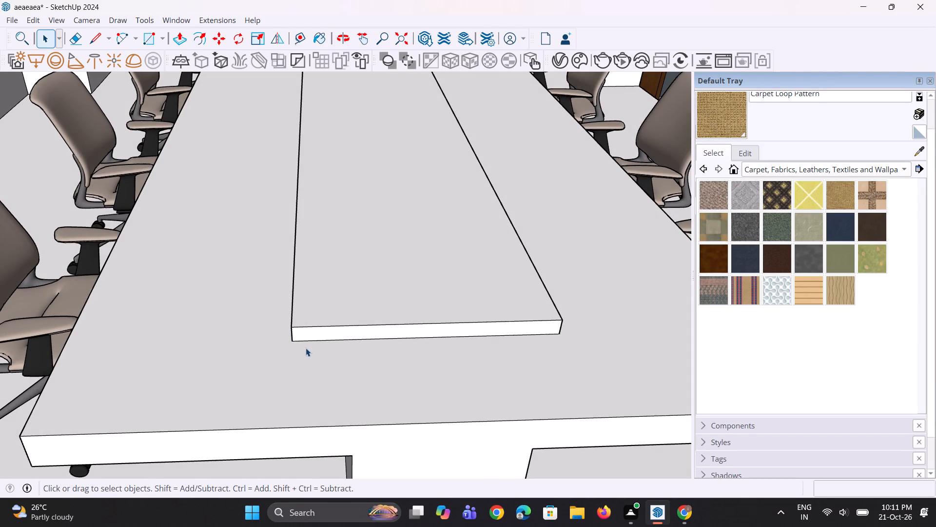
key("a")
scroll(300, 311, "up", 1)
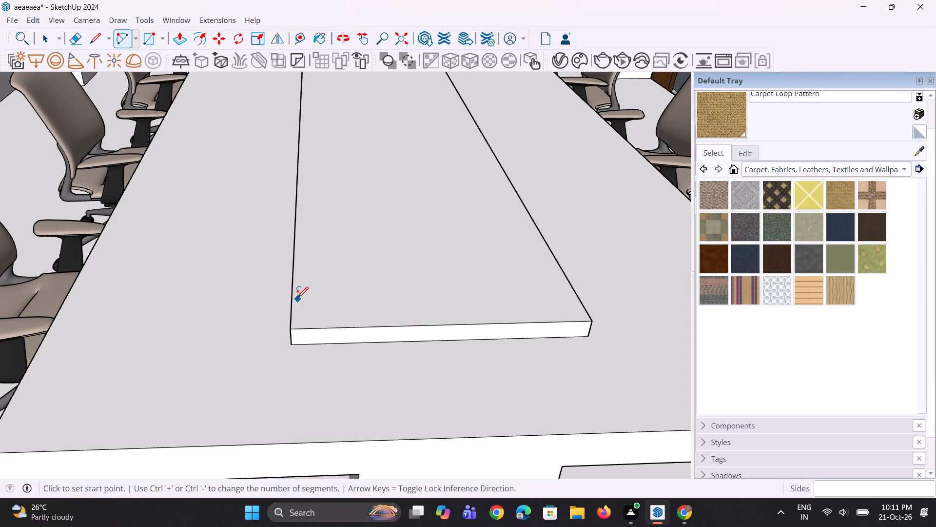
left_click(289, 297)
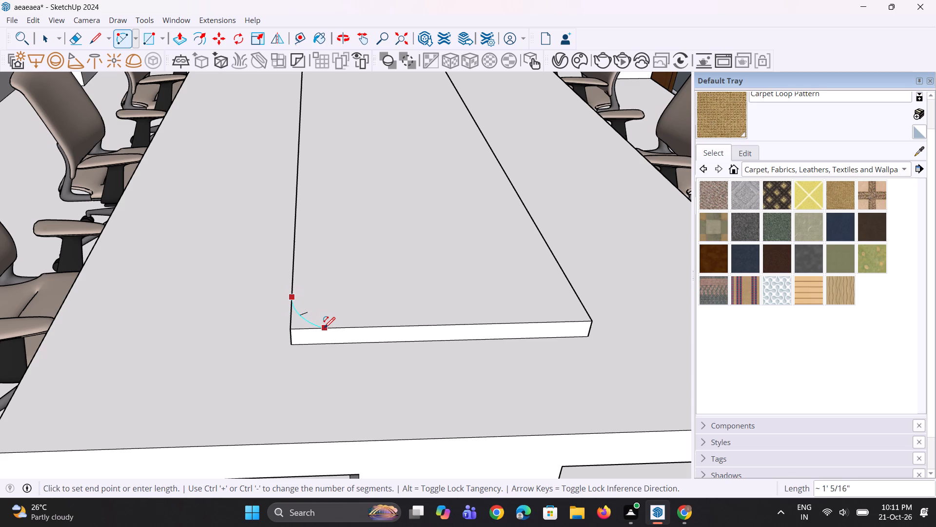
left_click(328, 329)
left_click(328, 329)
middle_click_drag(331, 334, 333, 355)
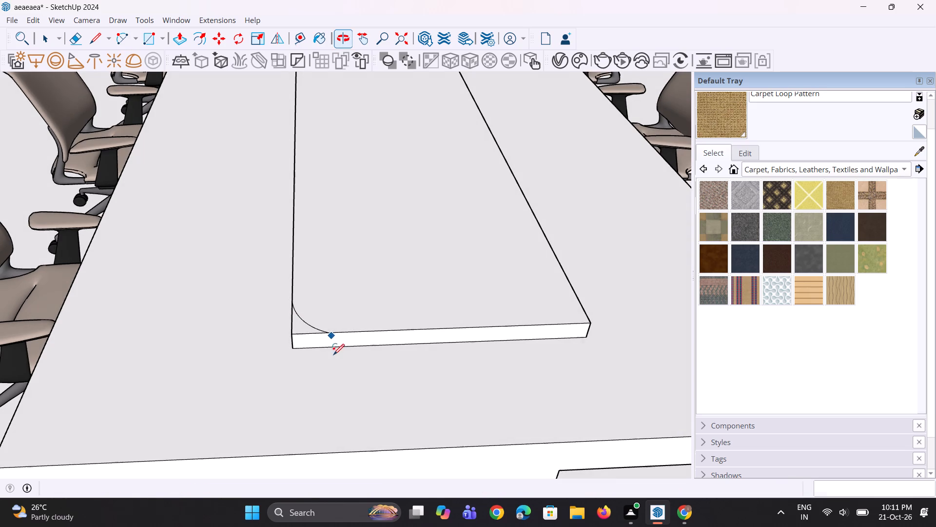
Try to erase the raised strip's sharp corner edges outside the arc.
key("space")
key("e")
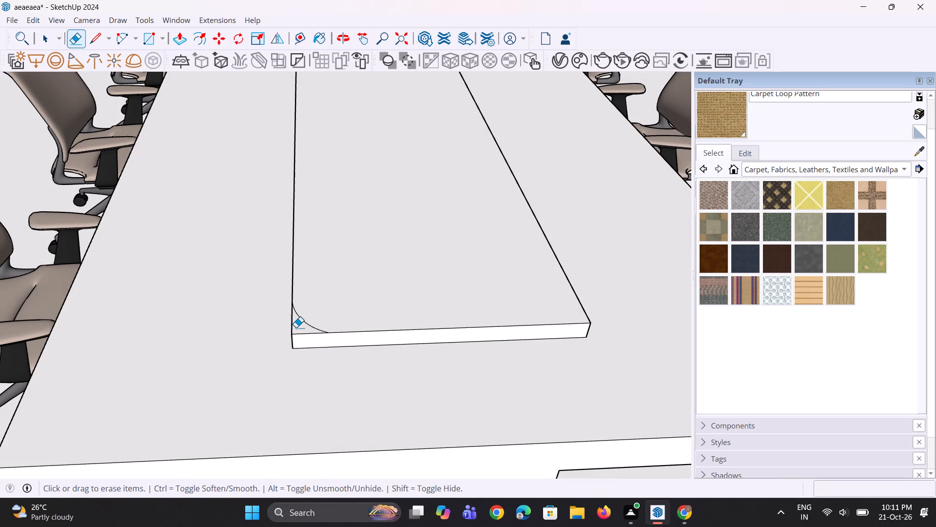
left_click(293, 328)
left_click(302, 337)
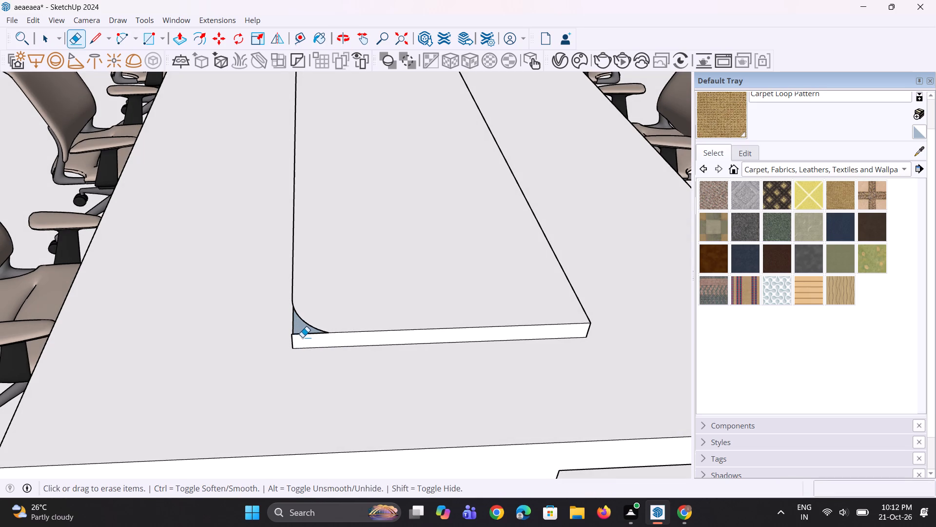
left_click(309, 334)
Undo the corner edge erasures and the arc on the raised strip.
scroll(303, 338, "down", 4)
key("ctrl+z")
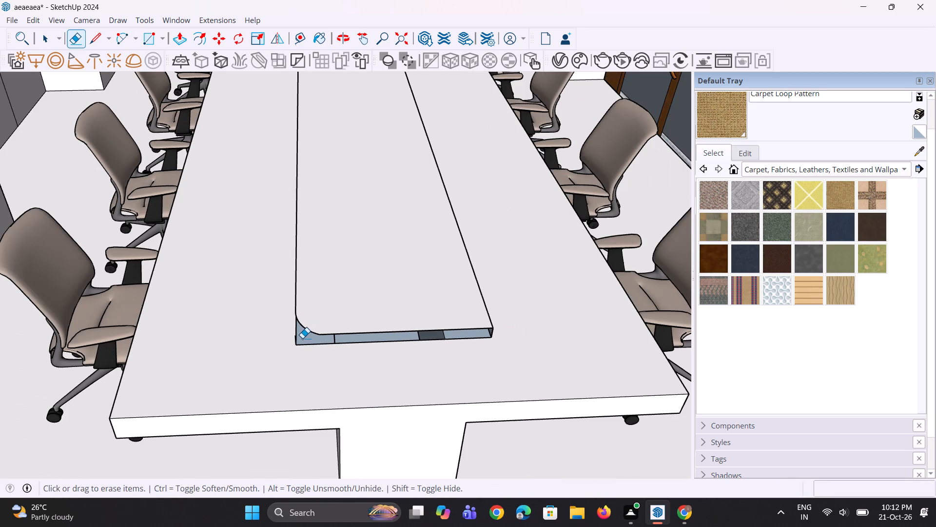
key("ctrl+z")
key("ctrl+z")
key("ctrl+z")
Move the door-side chair nearest the open end a further 1' 2" or so along the table toward the framed wall panel.
scroll(302, 328, "down", 2)
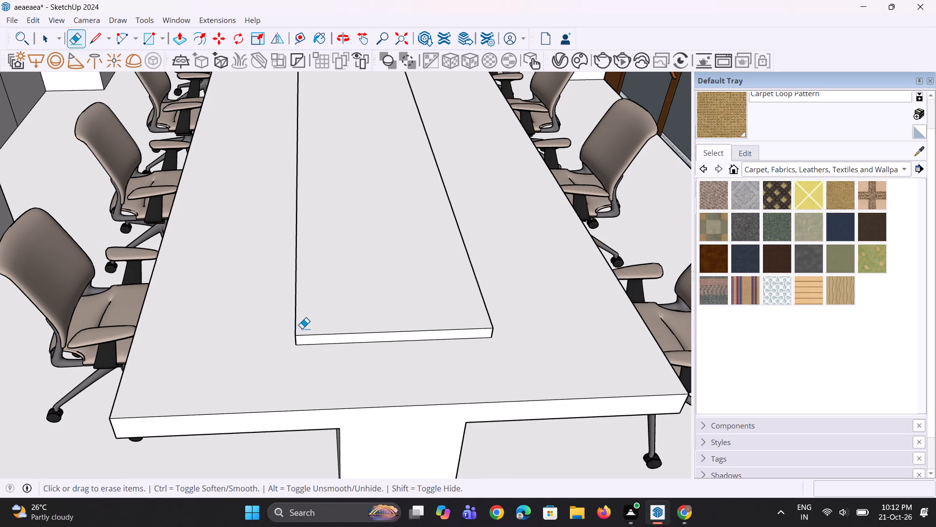
scroll(302, 328, "down", 3)
middle_click_drag(335, 334, 271, 344)
scroll(271, 344, "down", 1)
key("space")
key("space")
scroll(268, 325, "down", 4)
middle_click_drag(413, 379, 413, 379)
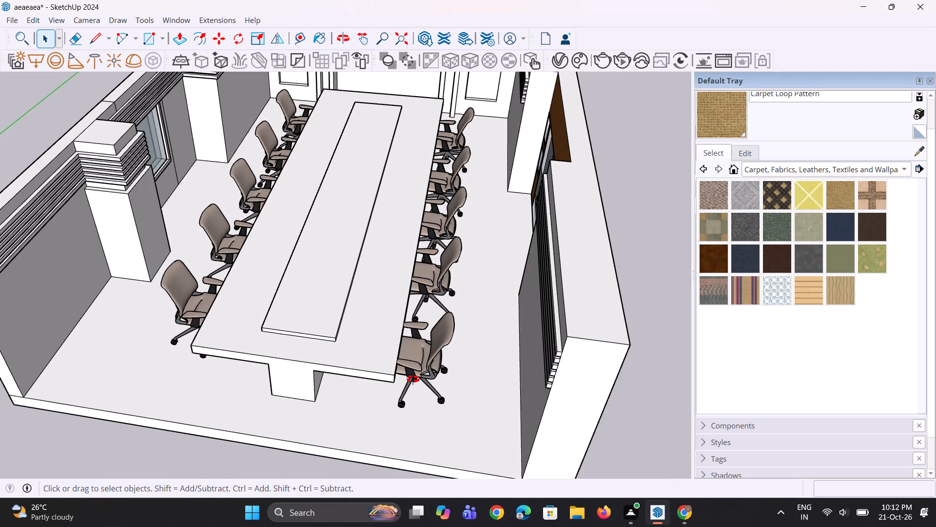
middle_click_drag(413, 379, 352, 362)
scroll(379, 377, "up", 3)
left_click(379, 377)
scroll(380, 402, "up", 2)
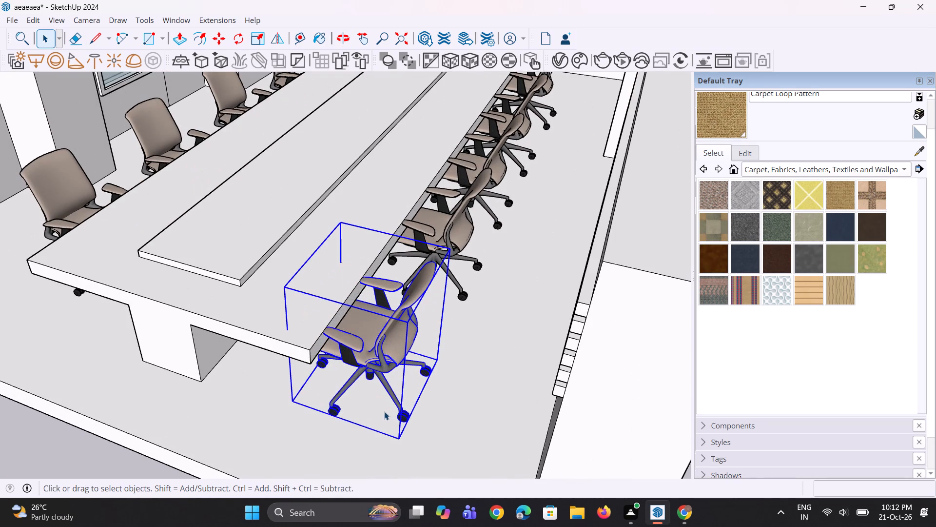
key("m")
left_click(398, 440)
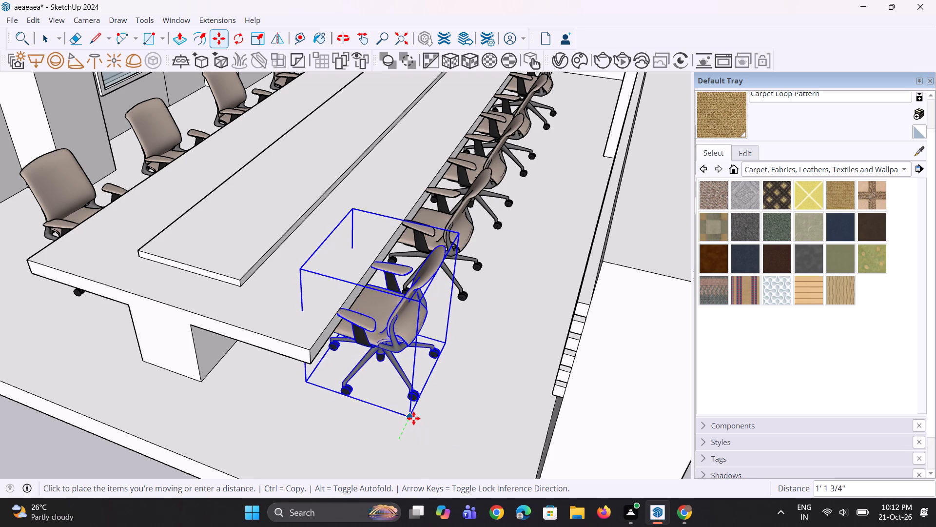
left_click(413, 418)
scroll(386, 407, "down", 4)
key("space")
key("space")
key("space")
left_click(615, 406)
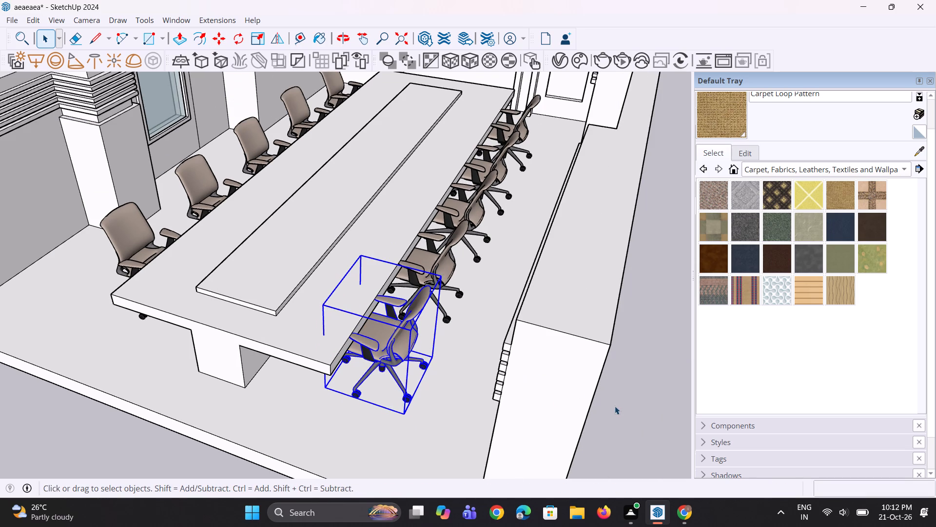
Push the raised strip's top face down 3 7/8" so it is flush with the tabletop.
scroll(363, 325, "down", 4)
middle_click_drag(347, 349, 520, 373)
scroll(365, 323, "up", 7)
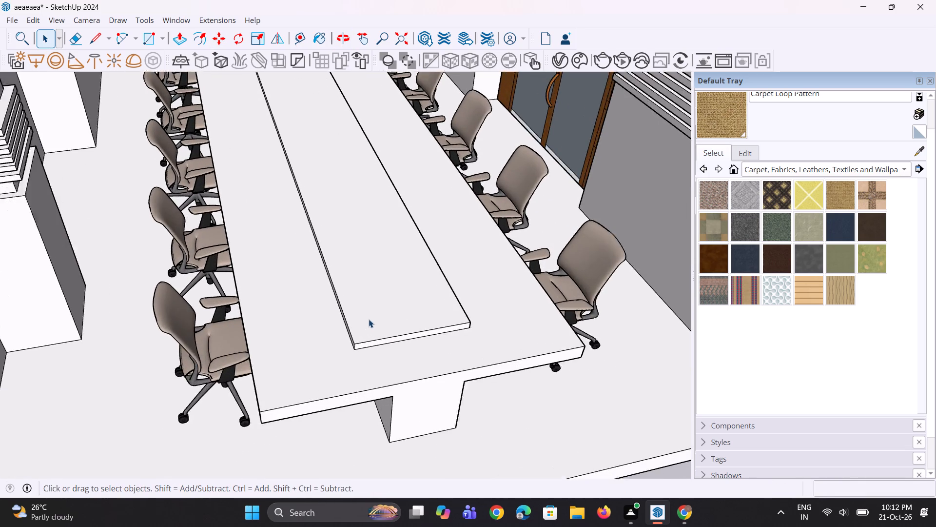
key("p")
left_click(389, 304)
left_click(330, 337)
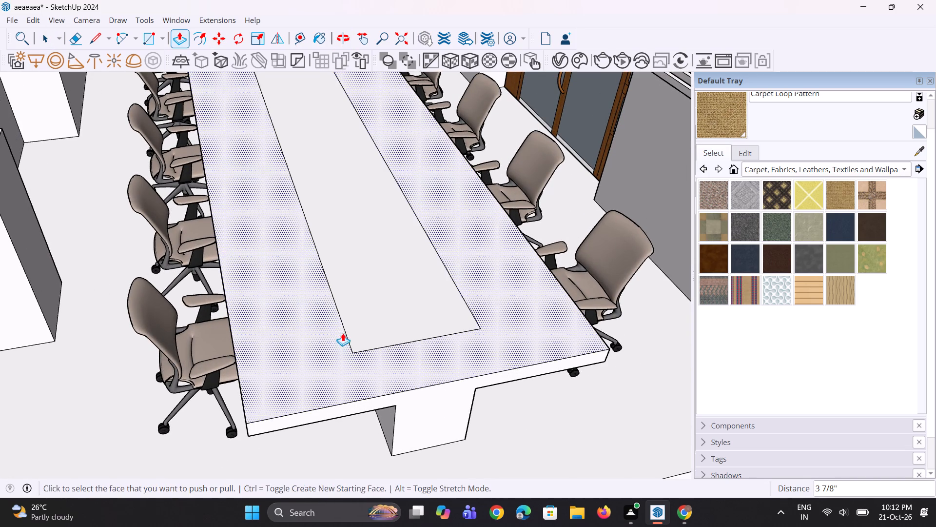
middle_click_drag(343, 333, 328, 335)
scroll(310, 329, "down", 5)
middle_click_drag(378, 347, 312, 360)
key("space")
key("space")
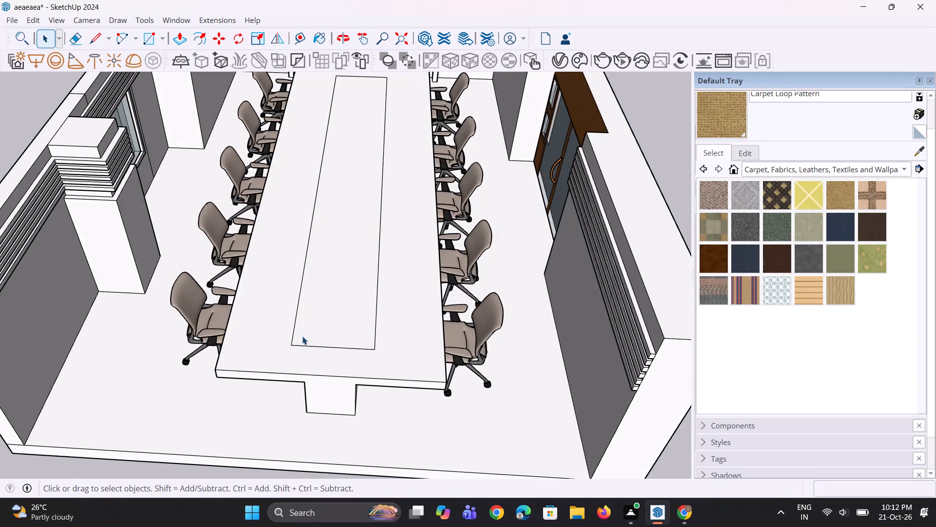
Draw tangent arcs about 1' 5" long across both open-end corners of the rectangle on the tabletop.
scroll(302, 336, "up", 4)
key("c")
key("a")
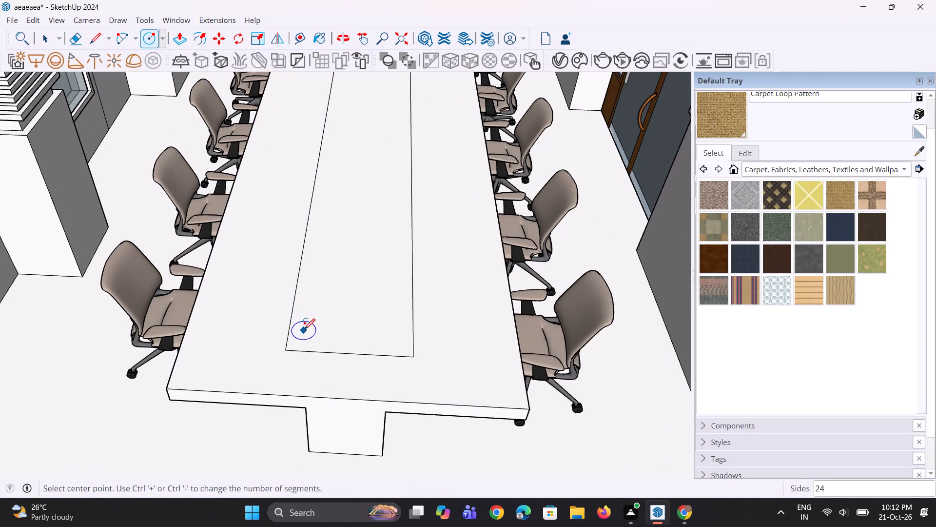
left_click(287, 327)
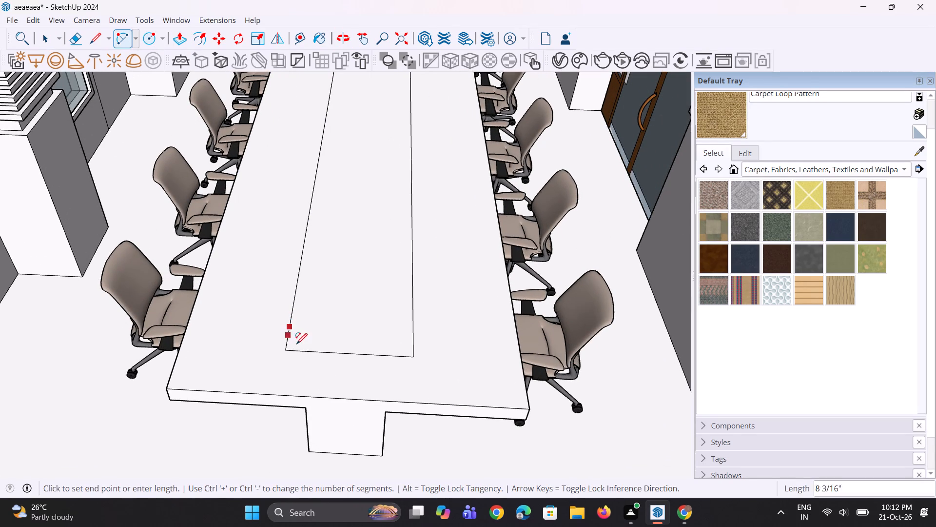
double_click(304, 351)
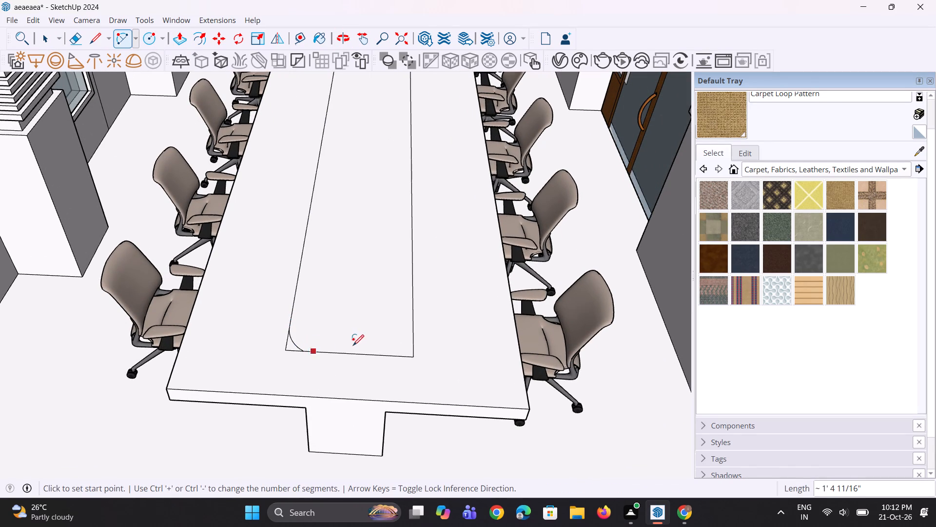
left_click(413, 334)
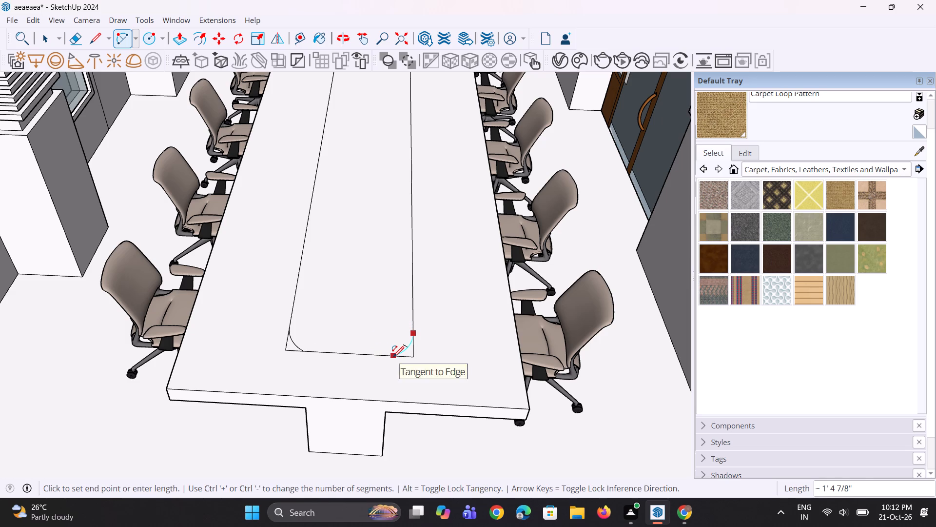
double_click(393, 357)
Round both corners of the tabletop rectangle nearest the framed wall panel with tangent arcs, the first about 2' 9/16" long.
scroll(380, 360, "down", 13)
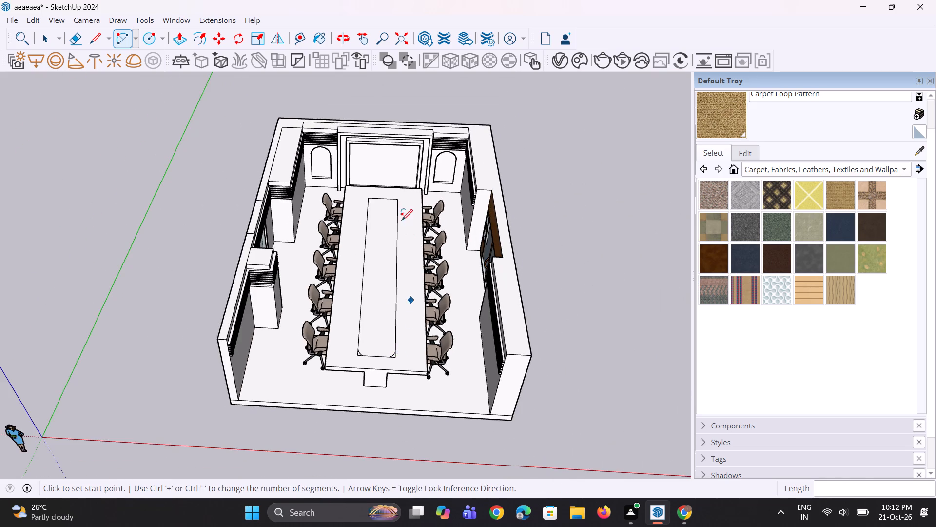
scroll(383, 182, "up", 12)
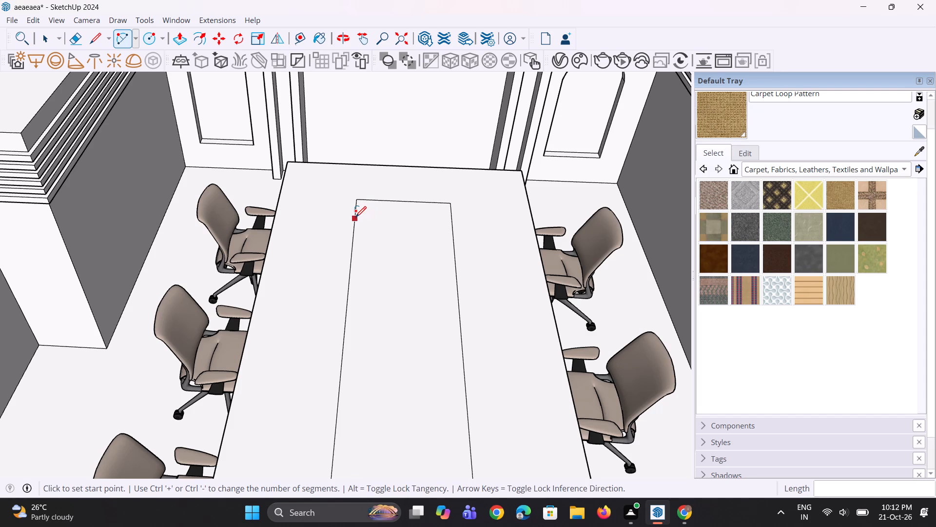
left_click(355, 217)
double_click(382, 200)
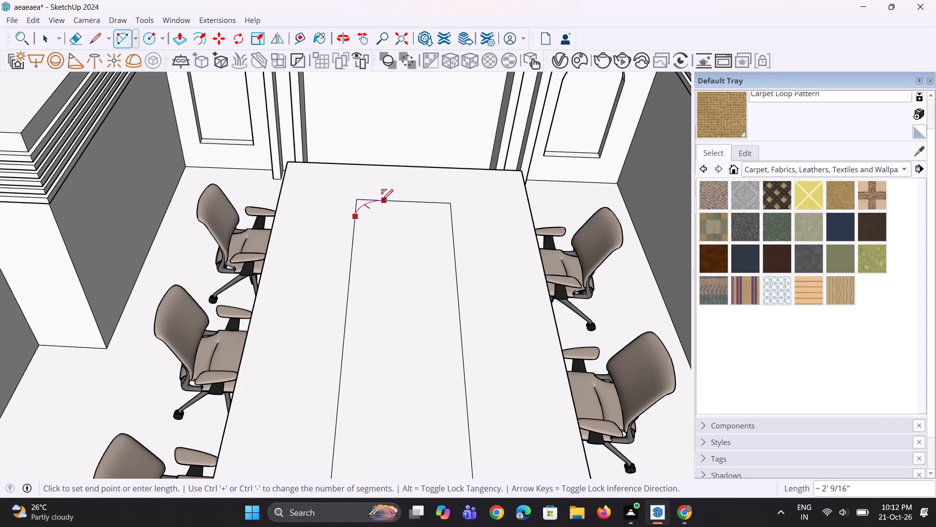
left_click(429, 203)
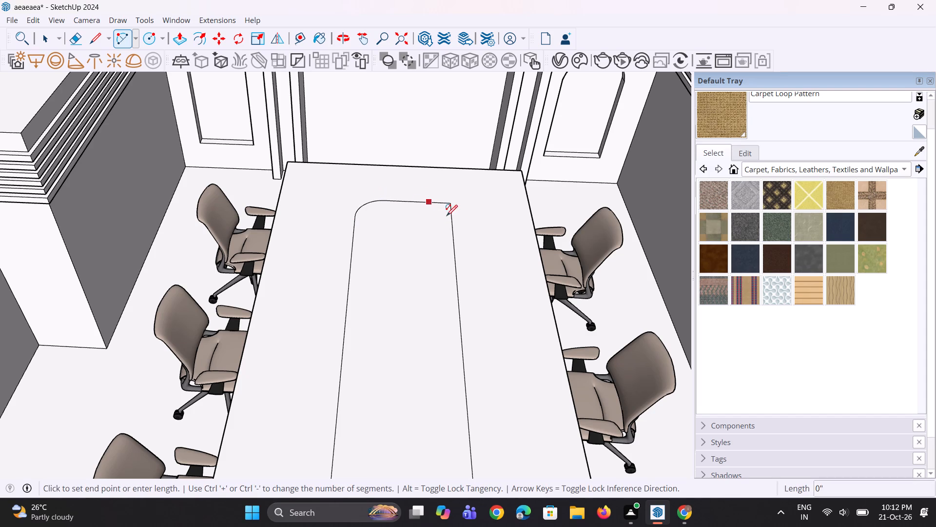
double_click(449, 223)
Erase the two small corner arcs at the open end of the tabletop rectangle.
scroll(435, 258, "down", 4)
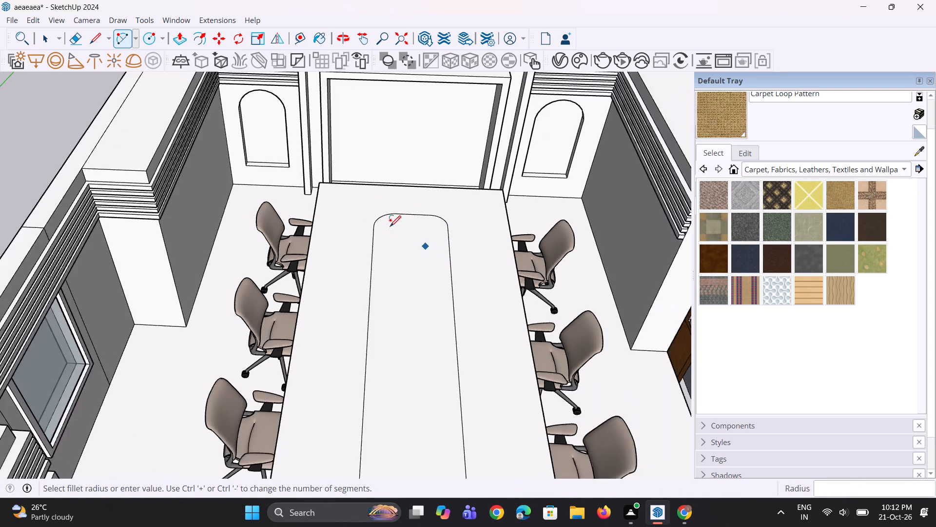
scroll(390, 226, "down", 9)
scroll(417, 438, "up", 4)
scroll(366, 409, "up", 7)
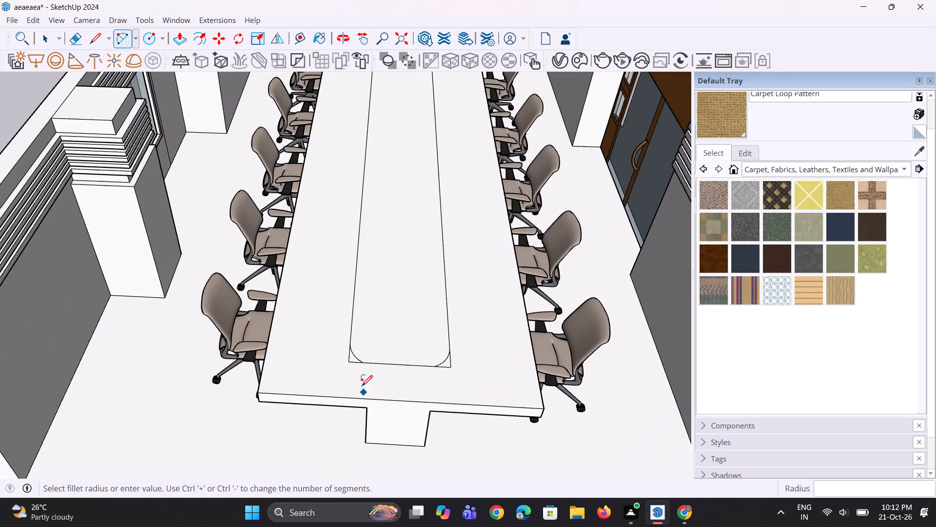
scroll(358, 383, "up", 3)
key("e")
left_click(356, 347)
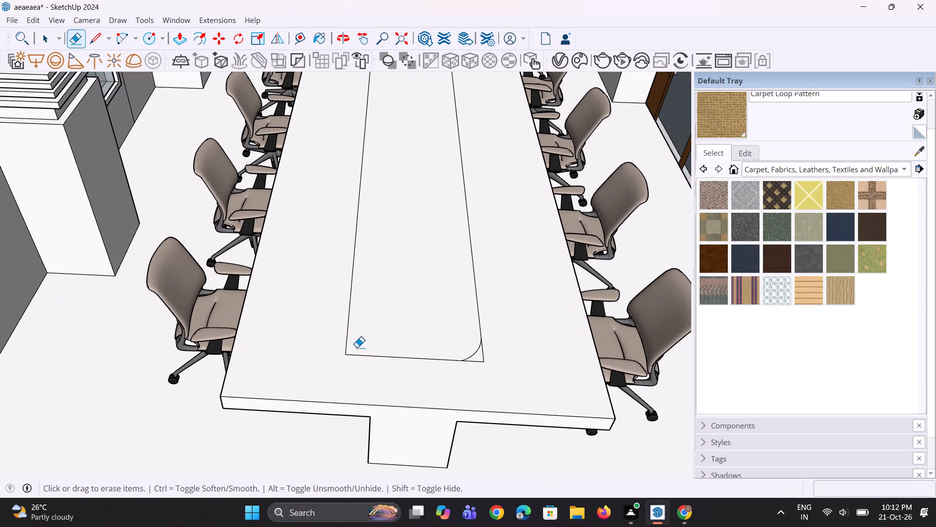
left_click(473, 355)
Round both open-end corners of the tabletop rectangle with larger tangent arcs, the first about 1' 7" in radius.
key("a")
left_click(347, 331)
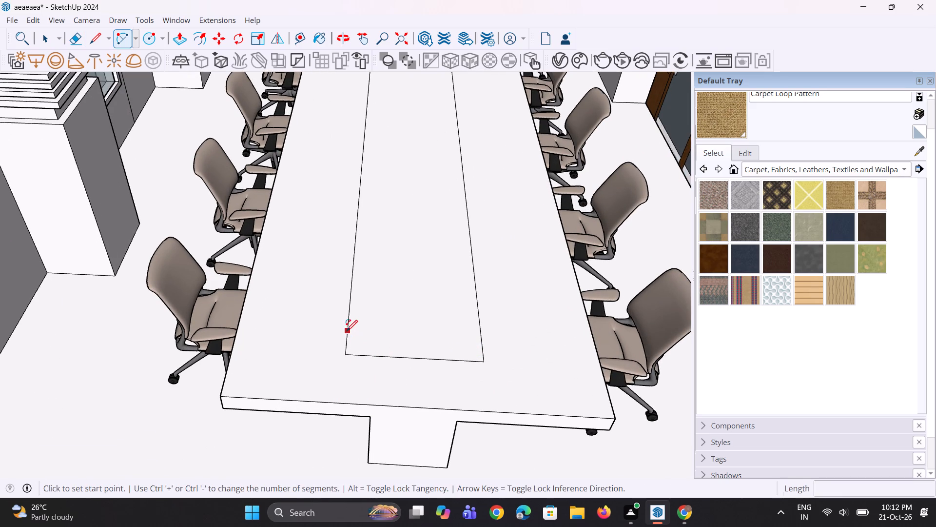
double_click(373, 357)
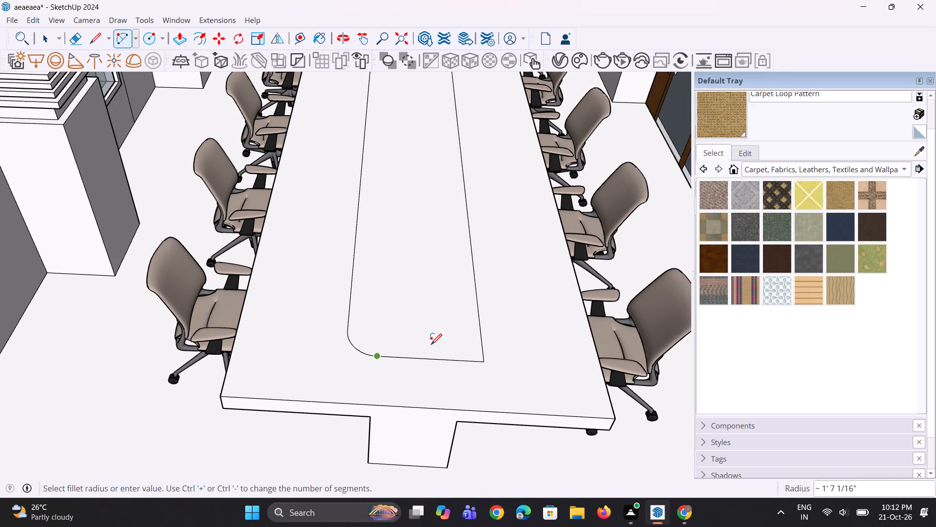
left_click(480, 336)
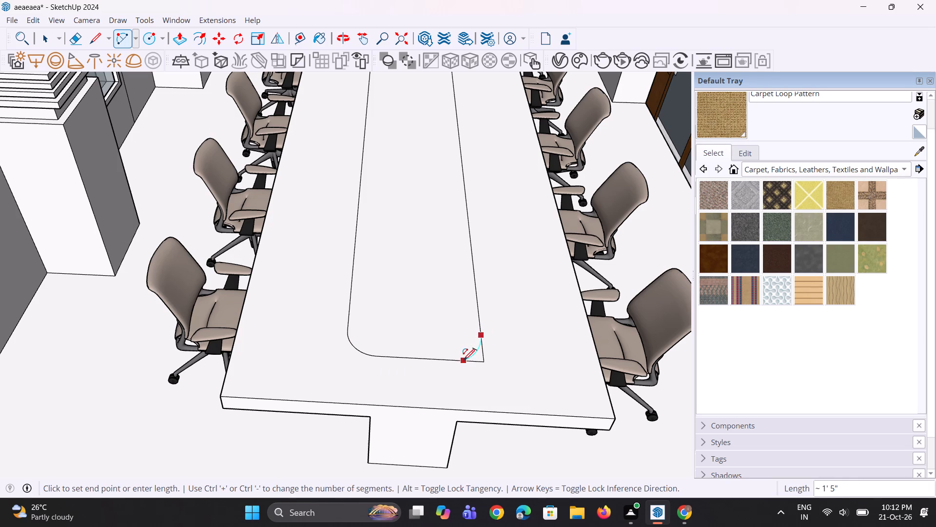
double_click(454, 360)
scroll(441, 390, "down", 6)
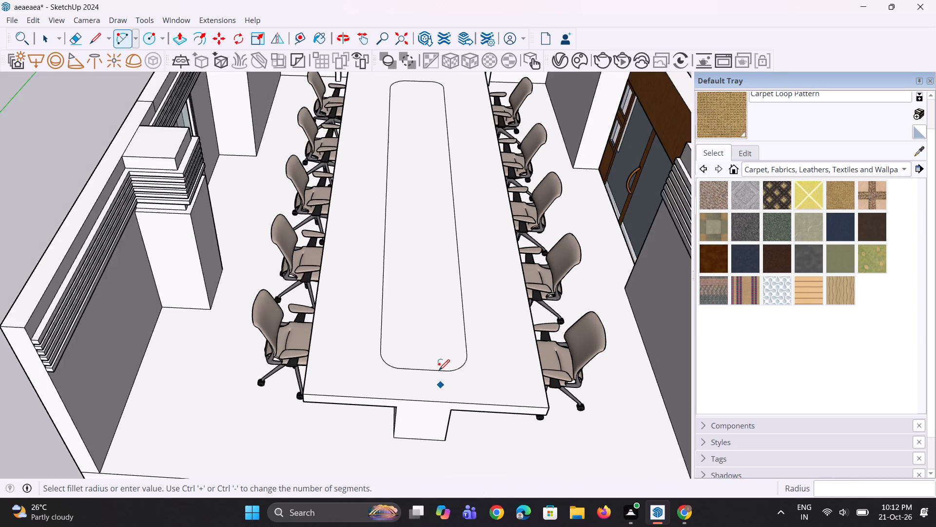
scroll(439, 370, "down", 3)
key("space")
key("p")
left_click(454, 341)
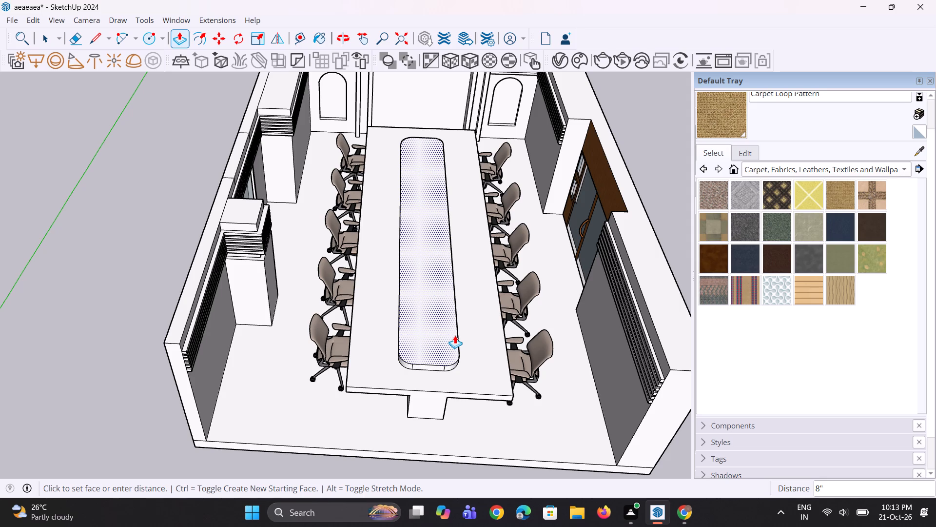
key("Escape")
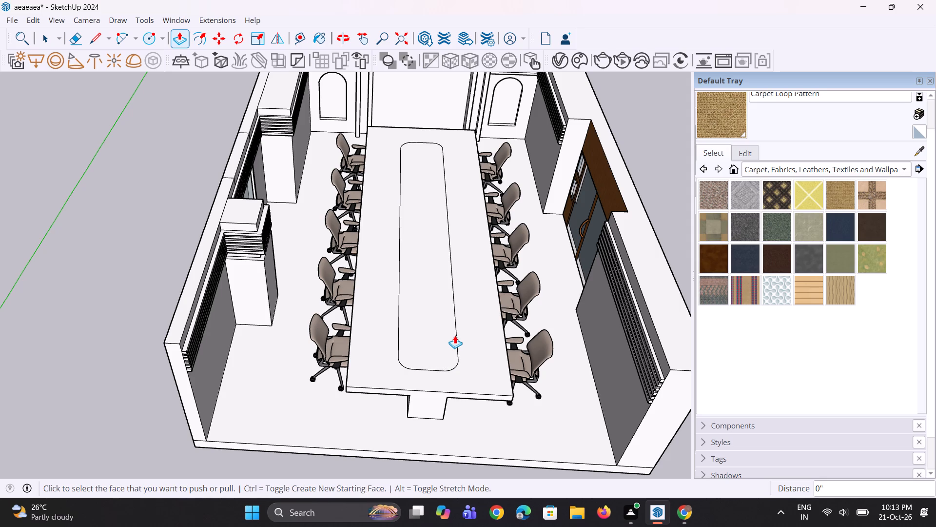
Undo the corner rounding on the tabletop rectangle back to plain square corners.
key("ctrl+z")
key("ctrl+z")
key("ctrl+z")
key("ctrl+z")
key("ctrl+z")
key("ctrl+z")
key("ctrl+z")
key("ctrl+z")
Pull the square-cornered rectangle on the tabletop up about 5 3/16" as a raised strip.
left_click(425, 346)
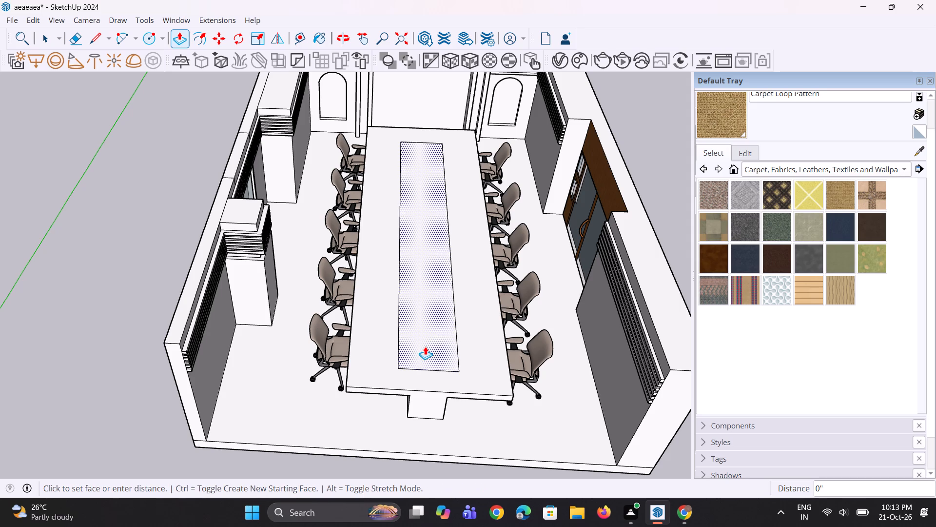
left_click(426, 343)
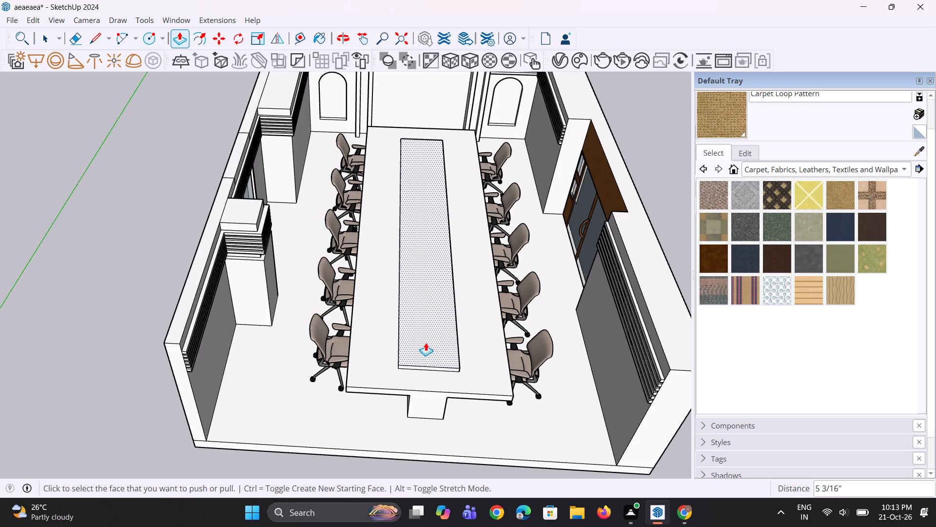
middle_click_drag(429, 367, 409, 313)
scroll(393, 346, "up", 3)
key("space")
key("space")
key("space")
Examine the raised strip and the table with its chairs up close and from above.
scroll(392, 339, "up", 2)
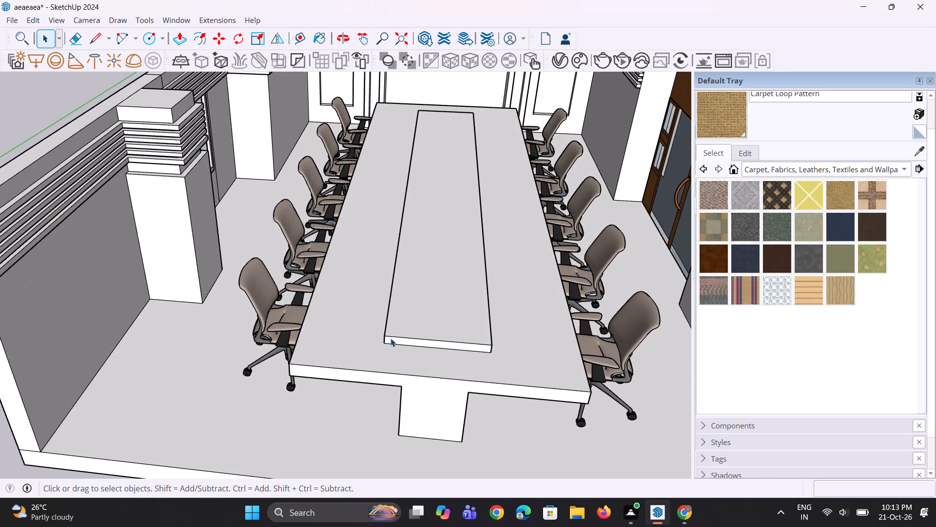
middle_click_drag(374, 339, 373, 363)
scroll(334, 360, "up", 1)
scroll(298, 364, "down", 6)
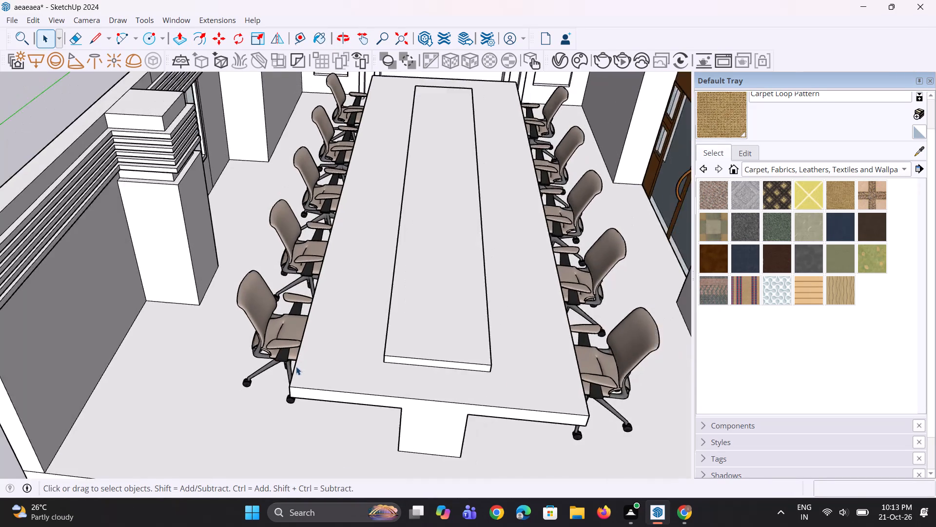
scroll(298, 367, "down", 5)
middle_click_drag(420, 386, 359, 424)
left_click(647, 301)
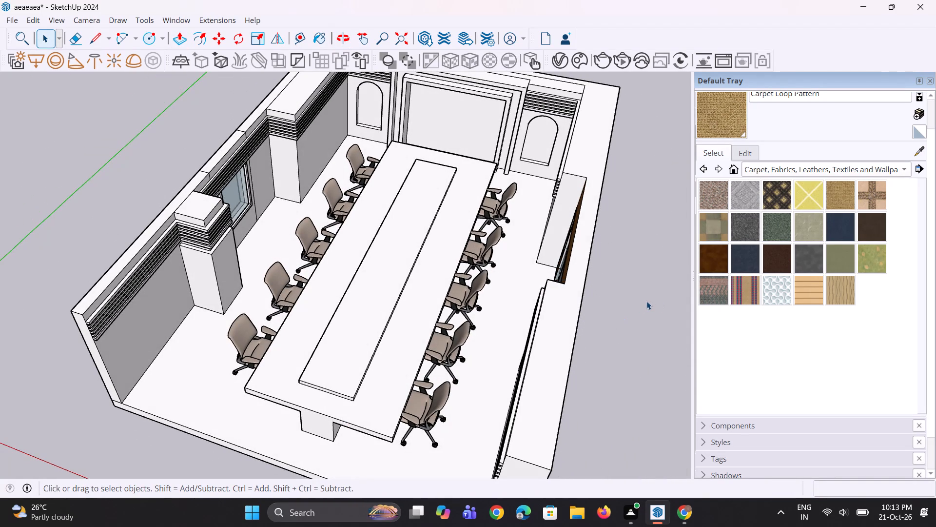
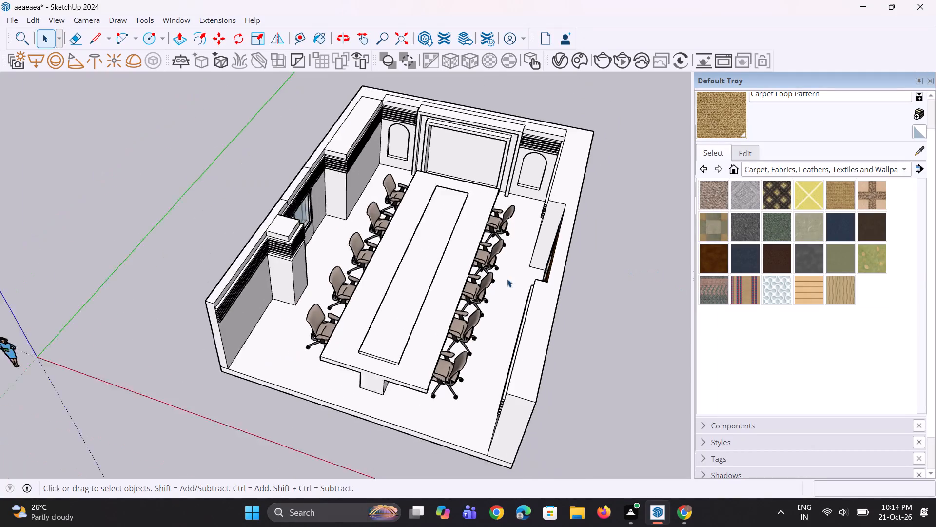
Examine the furnished meeting room from above and from its open end.
middle_click_drag(517, 317, 503, 263)
scroll(503, 263, "up", 1)
key("space")
key("space")
left_click(553, 339)
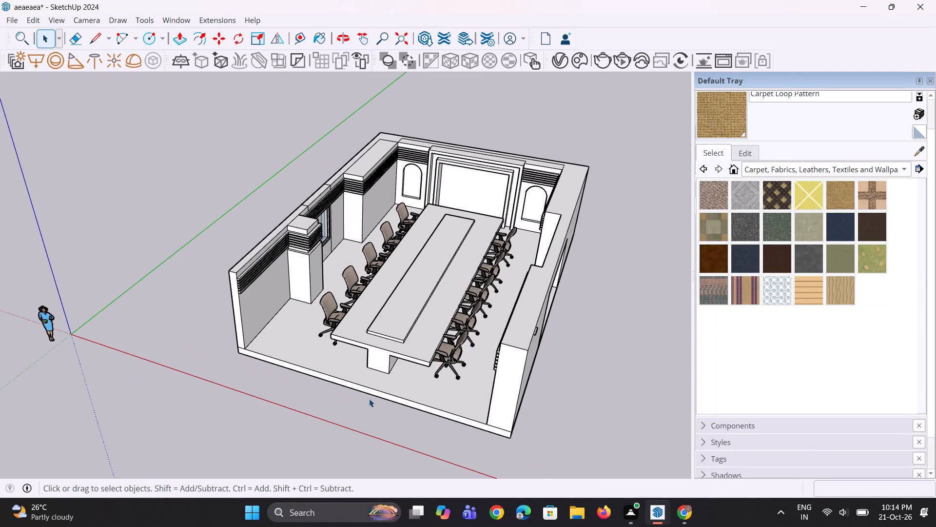
scroll(369, 399, "up", 2)
middle_click_drag(377, 399, 406, 405)
scroll(464, 397, "up", 3)
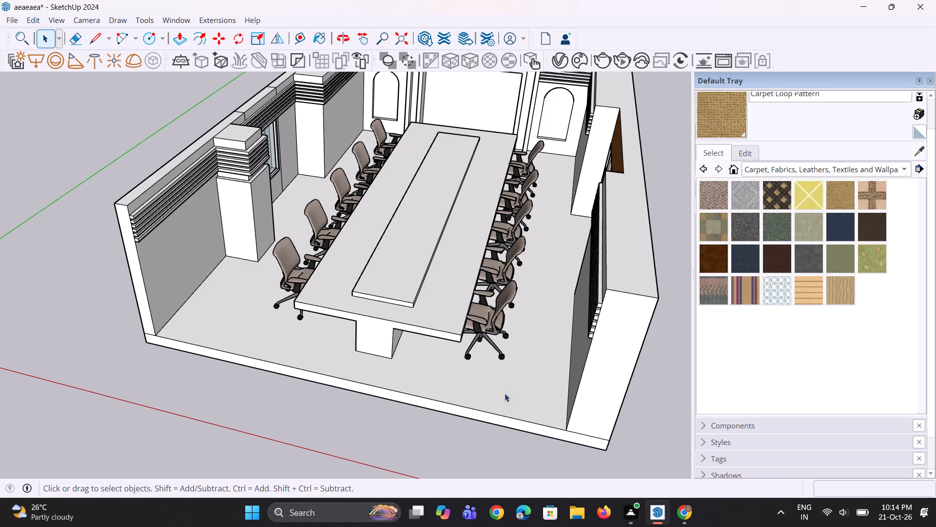
scroll(531, 402, "down", 3)
scroll(454, 389, "up", 1)
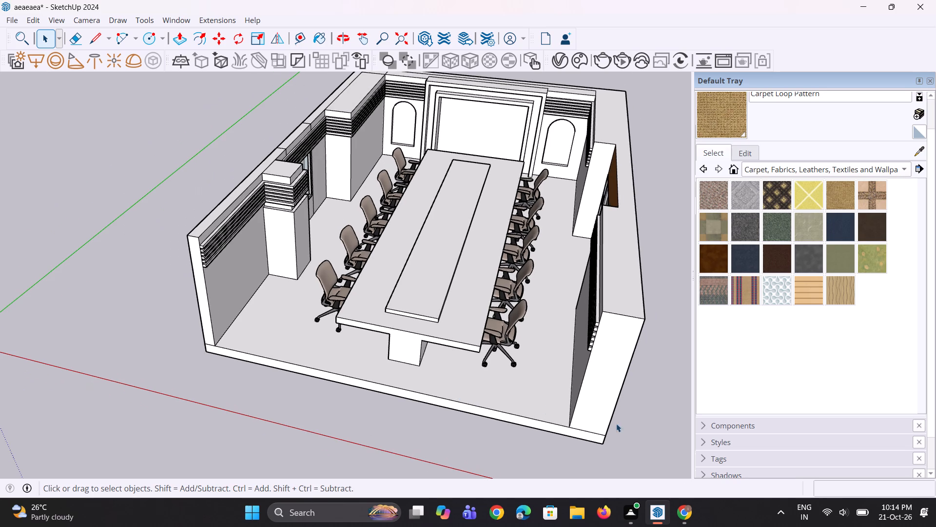
Switch to 3D Warehouse in Chrome, search for "laptops", and download the 235 KB silver LAPTOP model before returning to SketchUp.
left_click(695, 524)
left_click(468, 105)
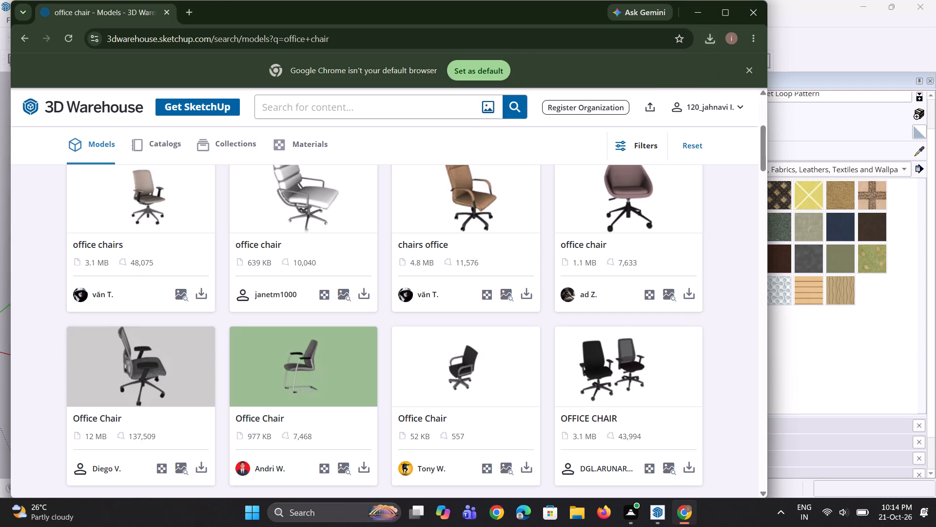
type("laptops")
key("Return")
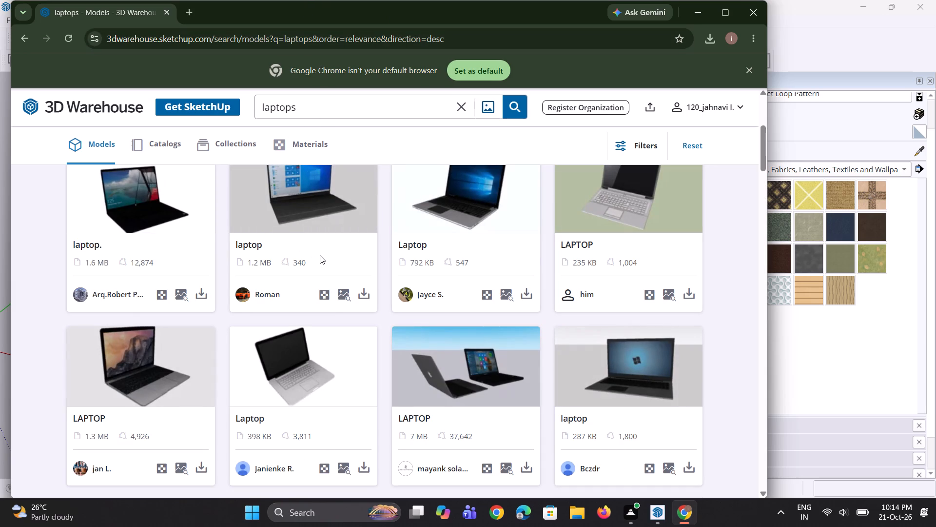
scroll(320, 255, "up", 2)
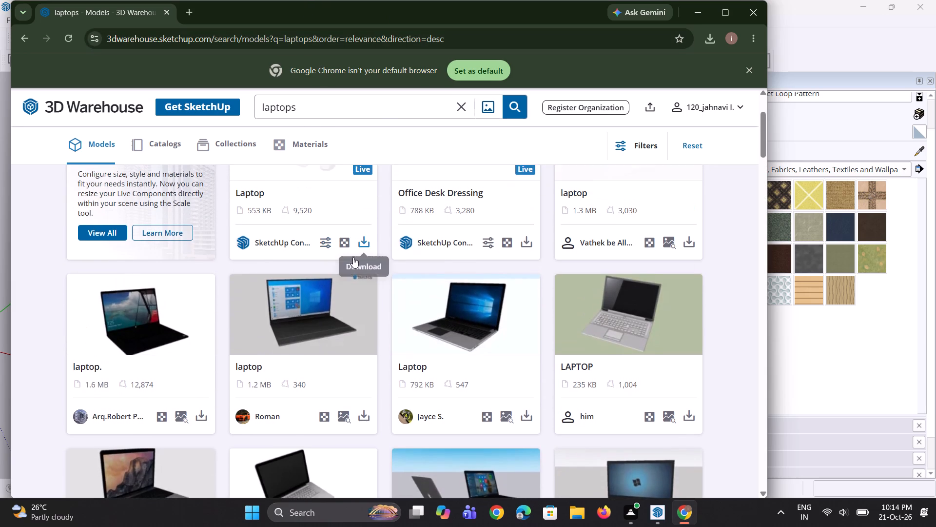
scroll(353, 257, "up", 5)
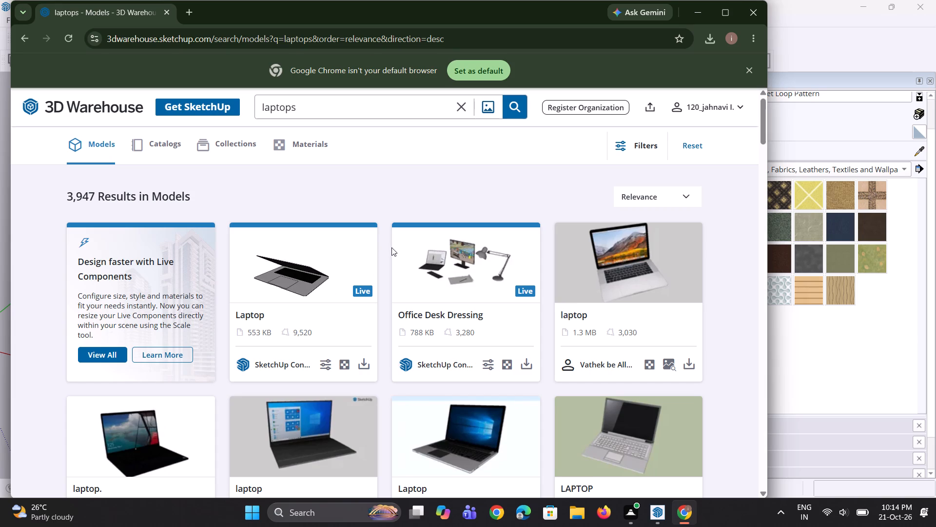
scroll(461, 240, "down", 3)
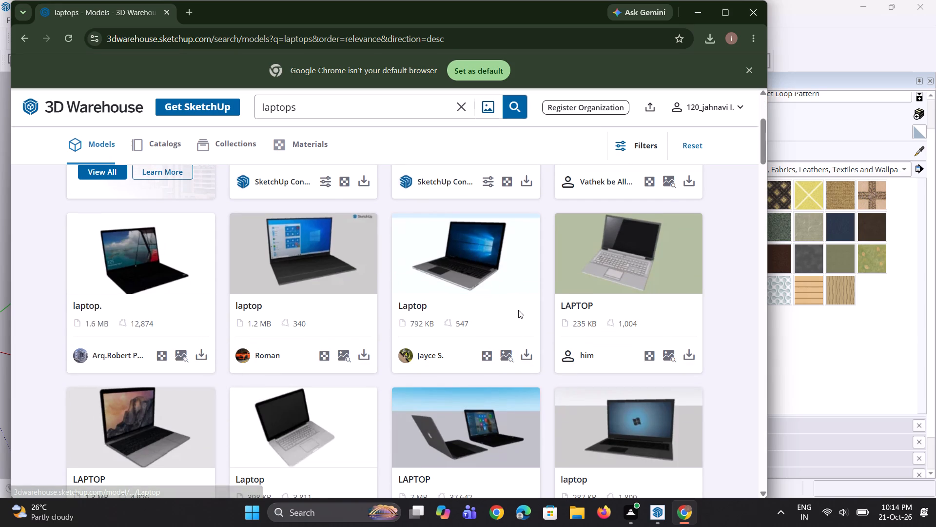
left_click(688, 355)
left_click(622, 383)
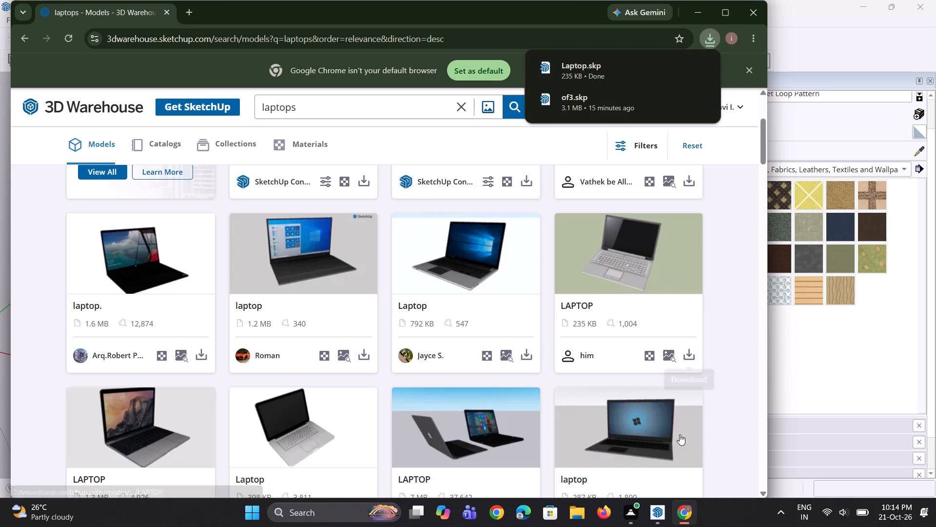
left_click(660, 511)
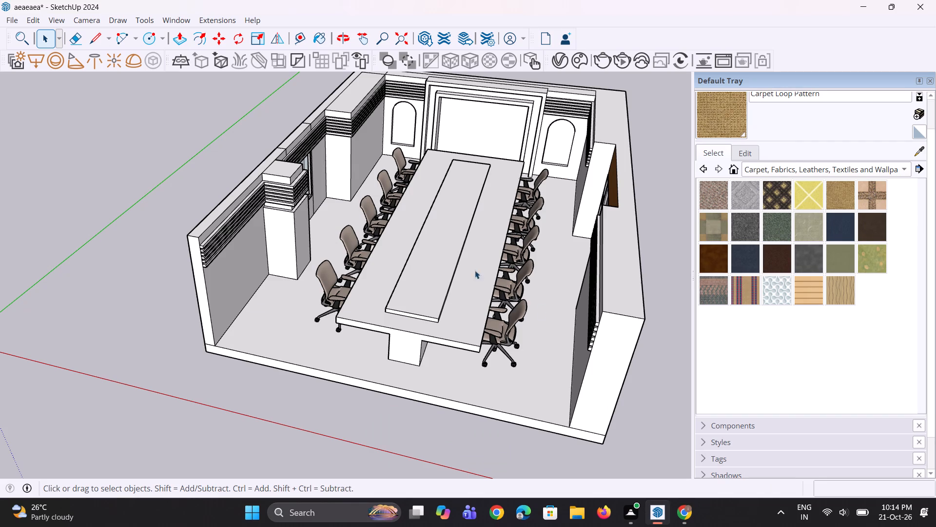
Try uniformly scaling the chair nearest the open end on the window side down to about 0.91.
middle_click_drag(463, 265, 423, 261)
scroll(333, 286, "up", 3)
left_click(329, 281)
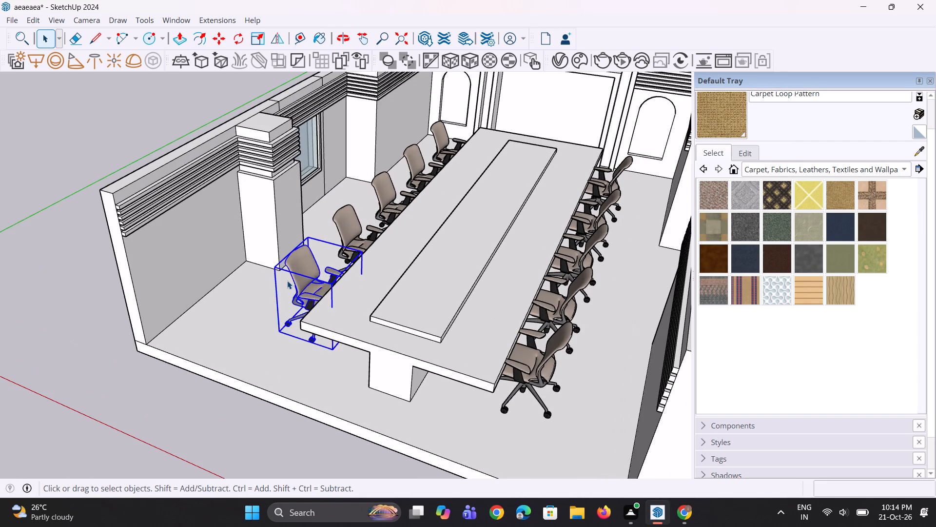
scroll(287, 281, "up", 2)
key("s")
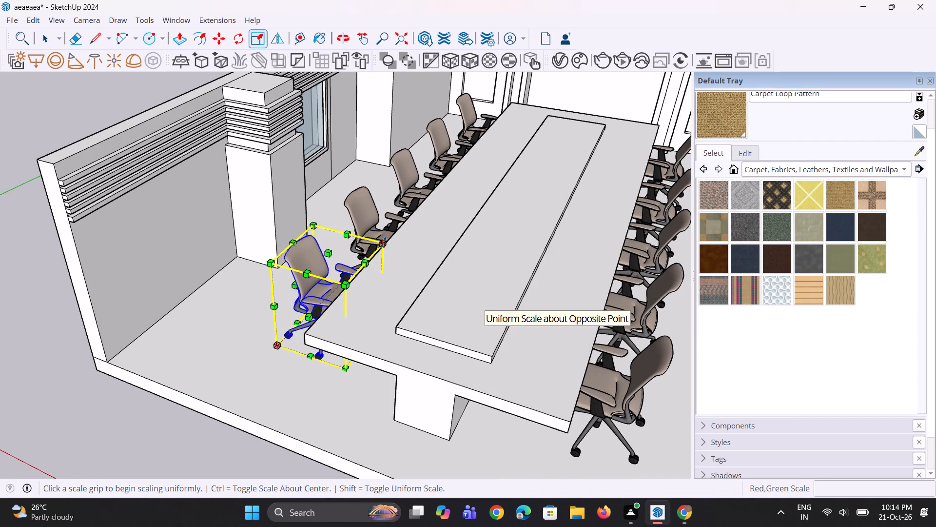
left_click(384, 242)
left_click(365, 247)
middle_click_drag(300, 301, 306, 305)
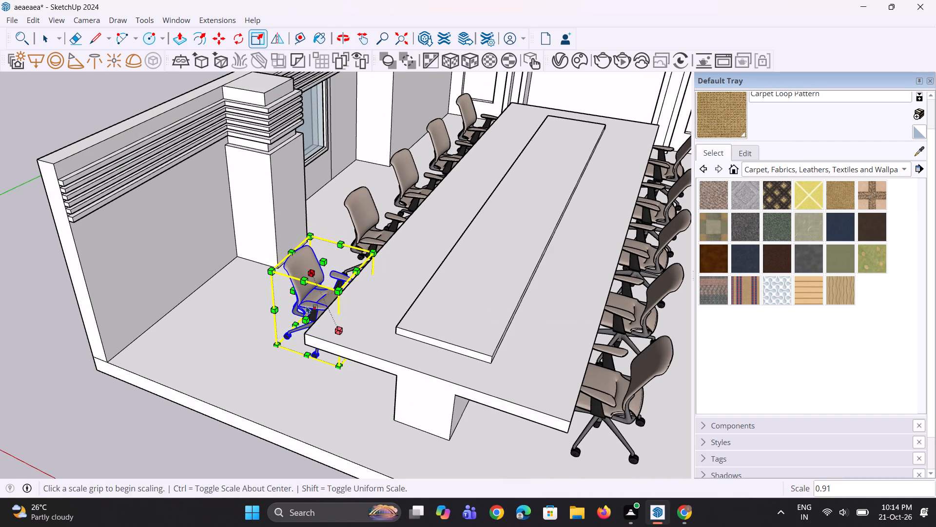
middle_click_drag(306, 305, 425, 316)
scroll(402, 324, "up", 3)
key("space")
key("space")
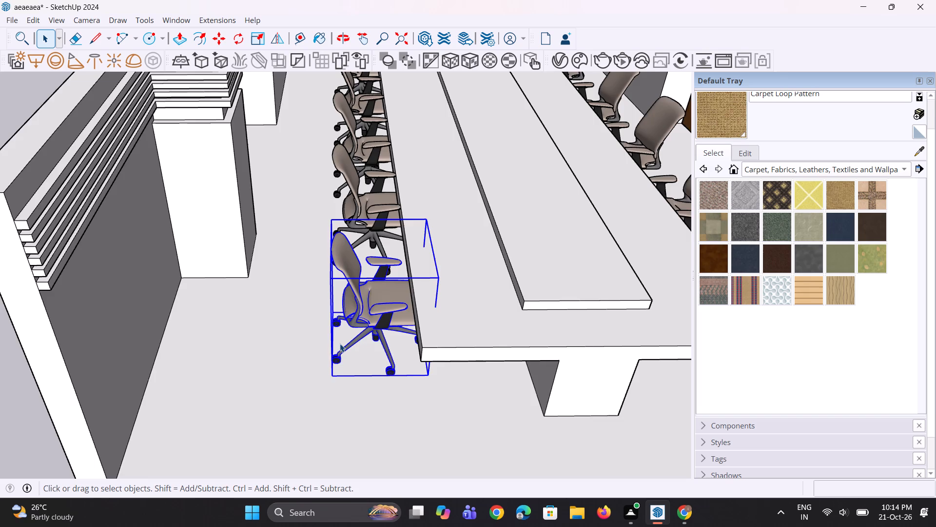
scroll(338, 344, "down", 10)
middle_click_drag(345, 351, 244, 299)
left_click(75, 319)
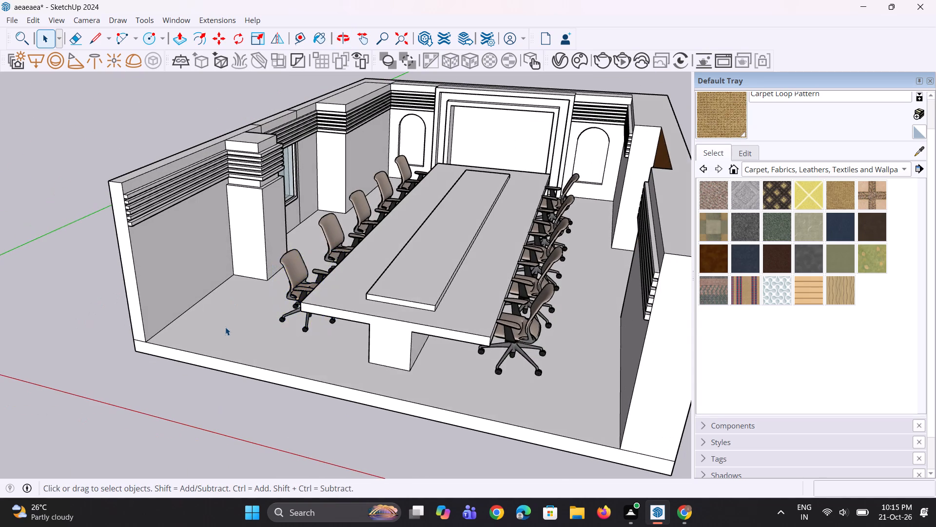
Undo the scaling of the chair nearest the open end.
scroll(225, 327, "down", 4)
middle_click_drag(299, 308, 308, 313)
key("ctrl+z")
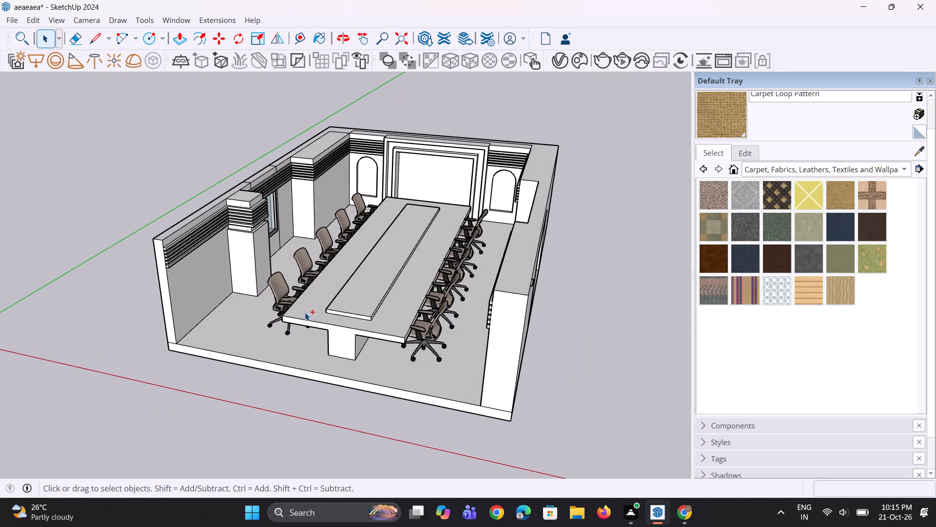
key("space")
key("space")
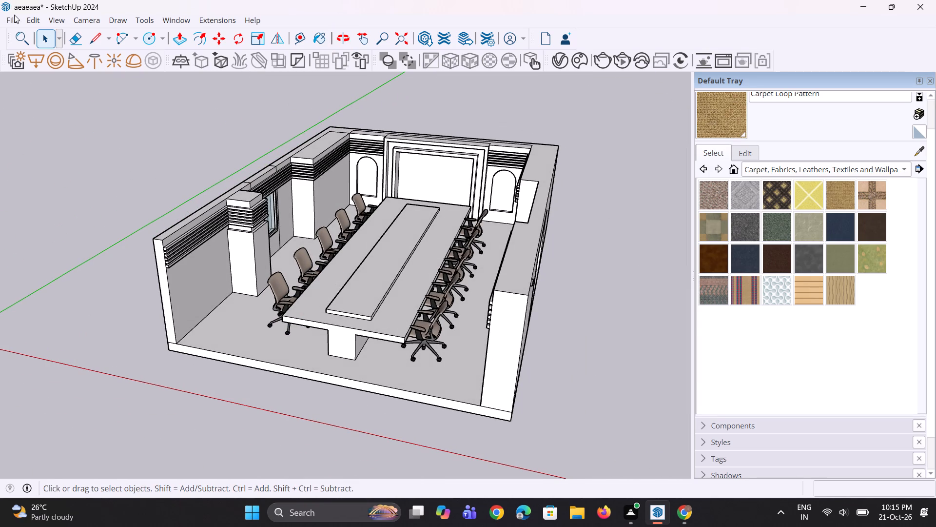
Import the downloaded Laptop model and place it outside the room, beside the long wall opposite the window.
left_click(14, 22)
left_click(54, 186)
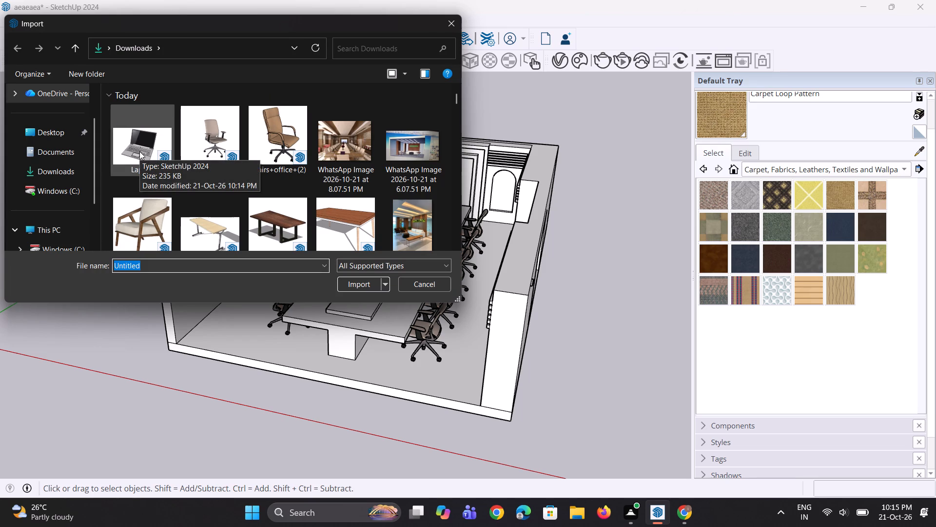
left_click(136, 126)
left_click(345, 286)
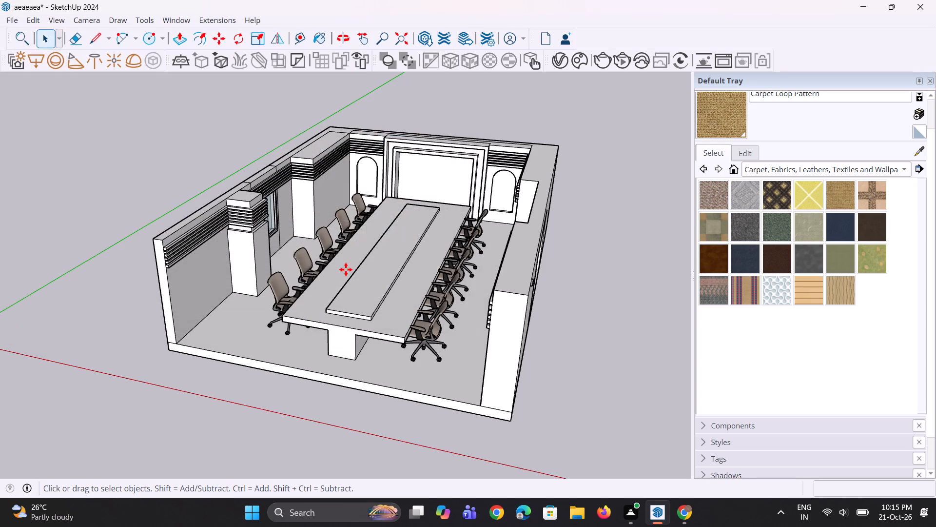
scroll(333, 281, "up", 2)
scroll(328, 273, "down", 10)
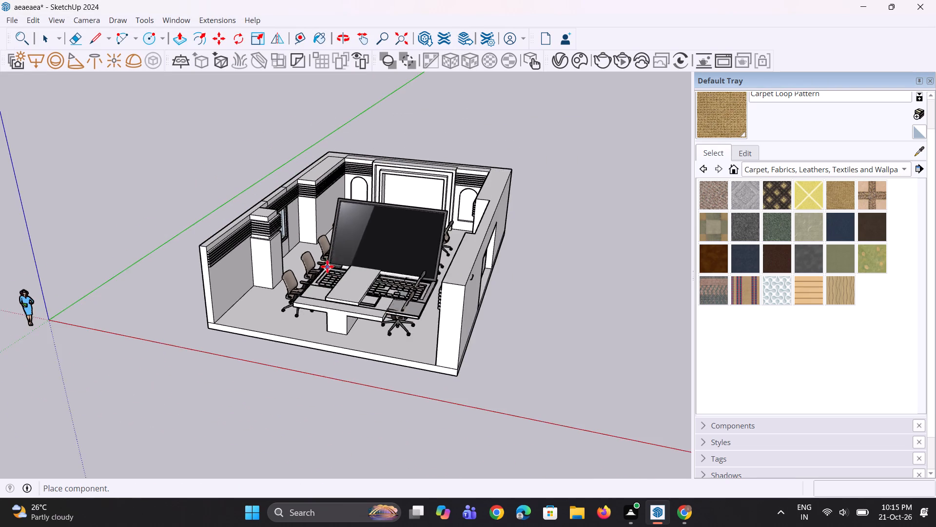
scroll(327, 266, "down", 3)
left_click(486, 283)
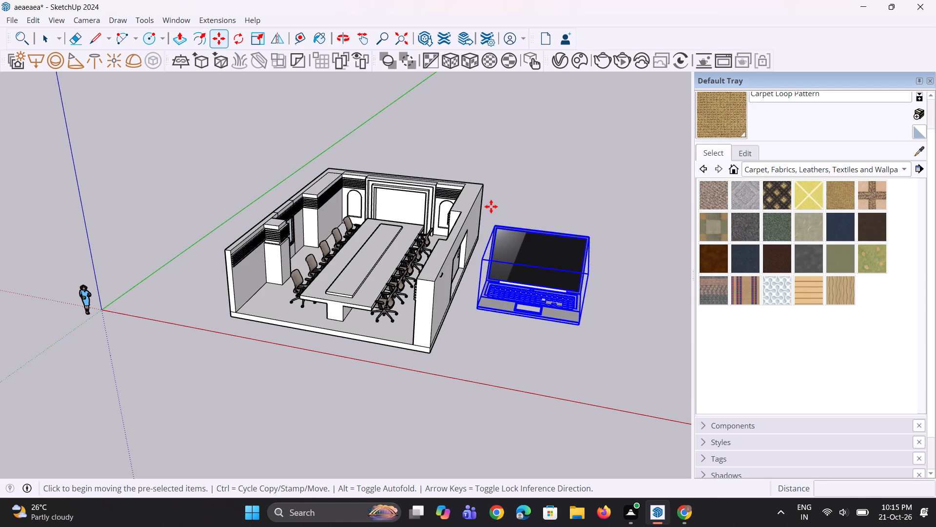
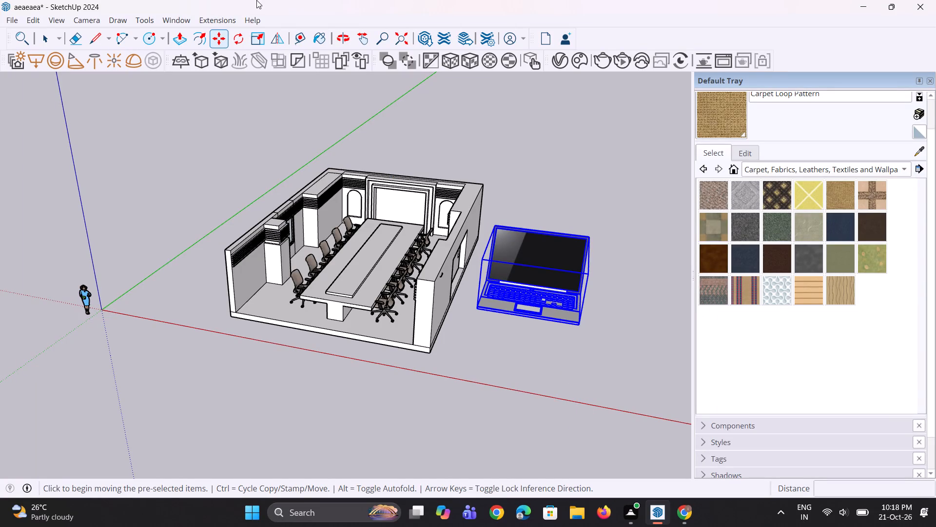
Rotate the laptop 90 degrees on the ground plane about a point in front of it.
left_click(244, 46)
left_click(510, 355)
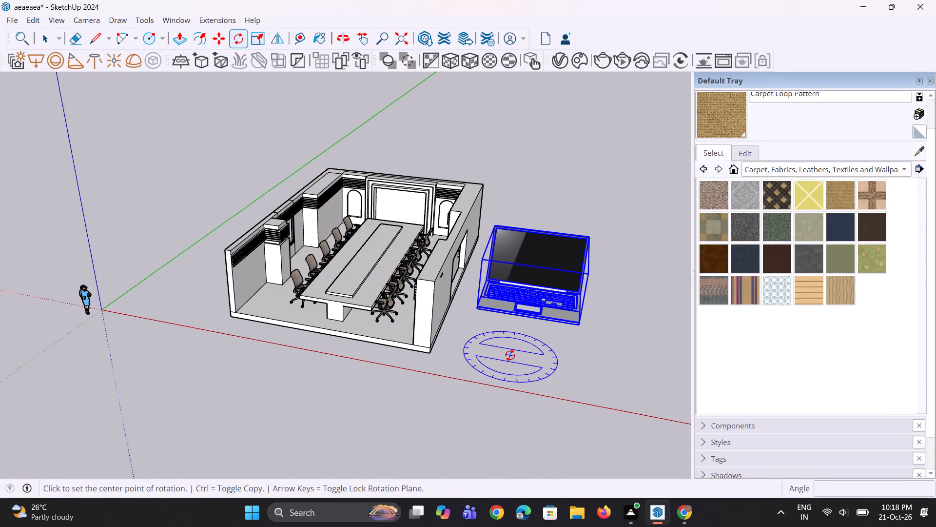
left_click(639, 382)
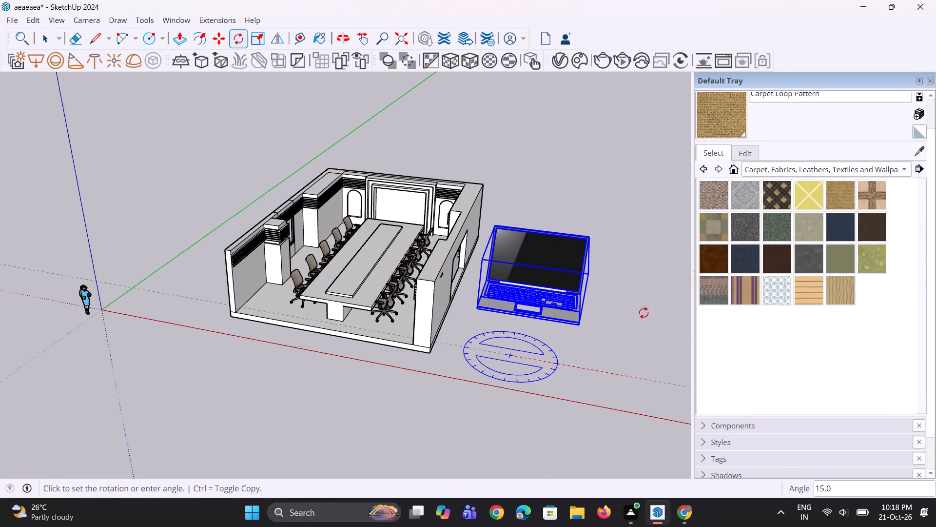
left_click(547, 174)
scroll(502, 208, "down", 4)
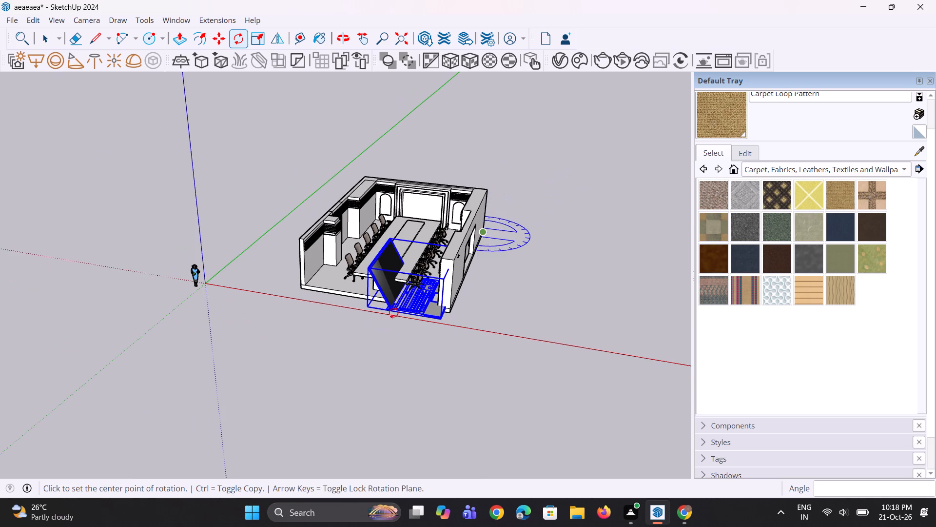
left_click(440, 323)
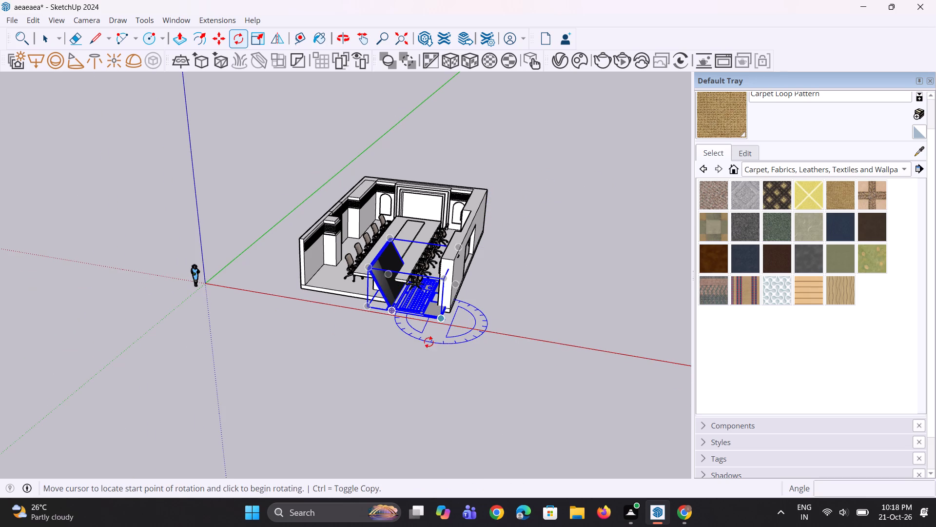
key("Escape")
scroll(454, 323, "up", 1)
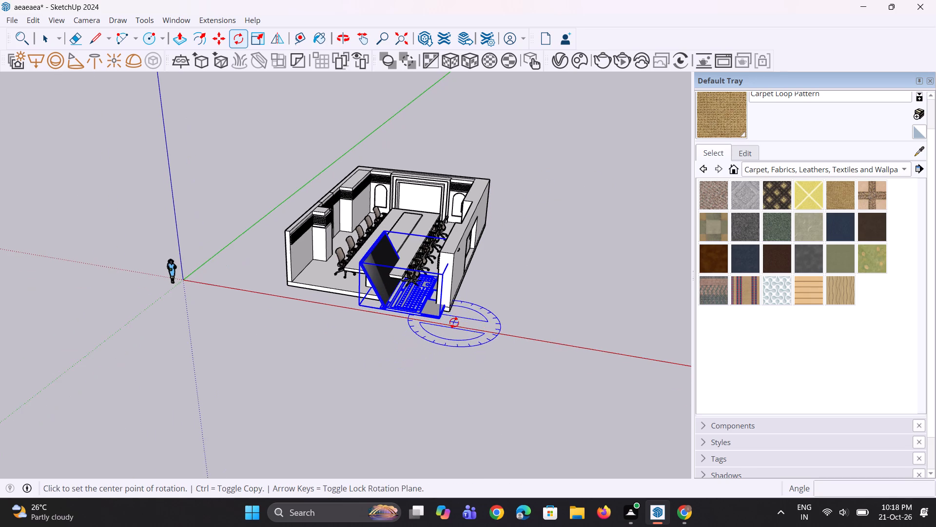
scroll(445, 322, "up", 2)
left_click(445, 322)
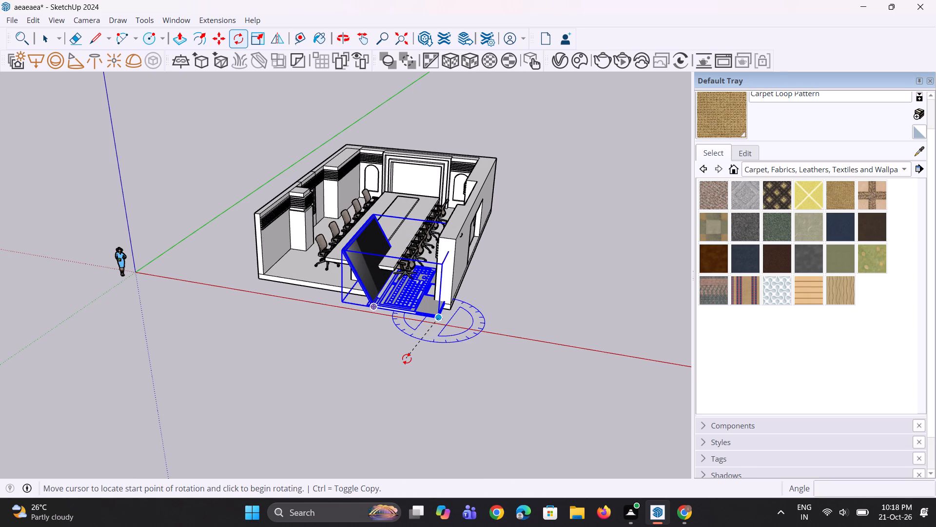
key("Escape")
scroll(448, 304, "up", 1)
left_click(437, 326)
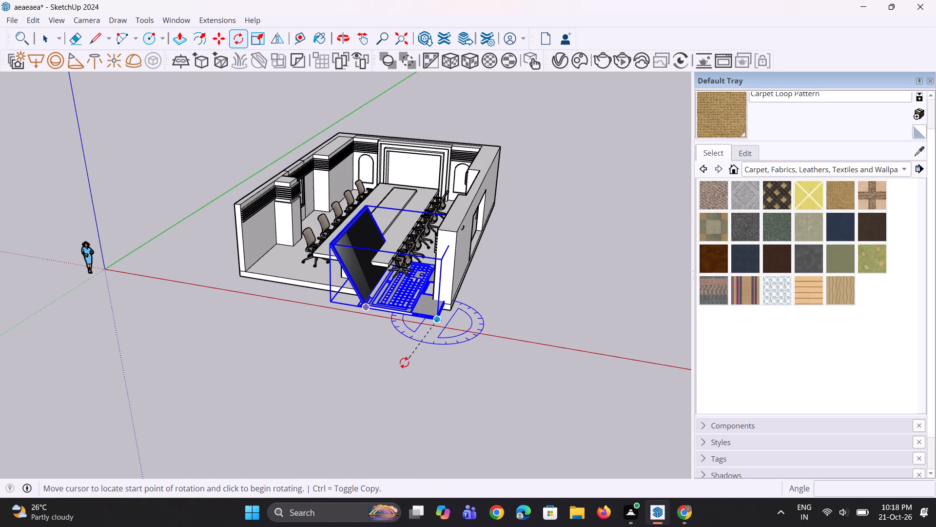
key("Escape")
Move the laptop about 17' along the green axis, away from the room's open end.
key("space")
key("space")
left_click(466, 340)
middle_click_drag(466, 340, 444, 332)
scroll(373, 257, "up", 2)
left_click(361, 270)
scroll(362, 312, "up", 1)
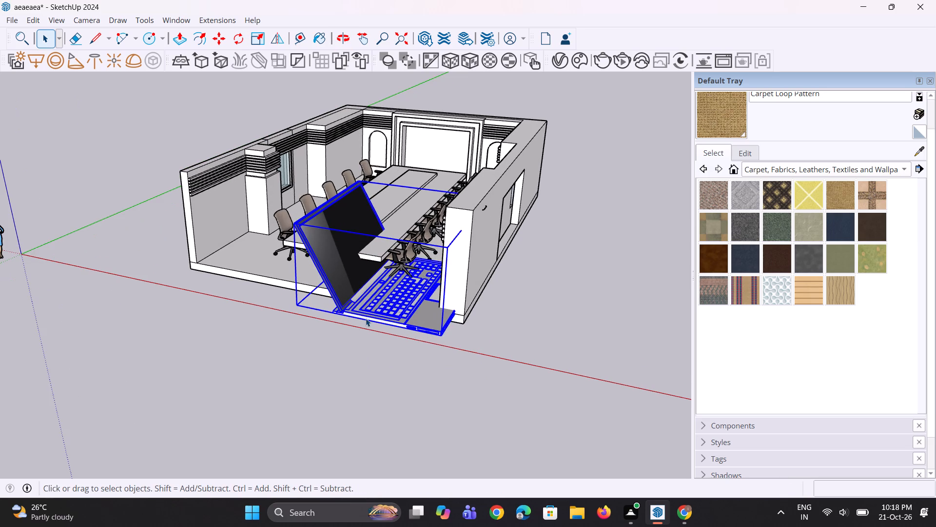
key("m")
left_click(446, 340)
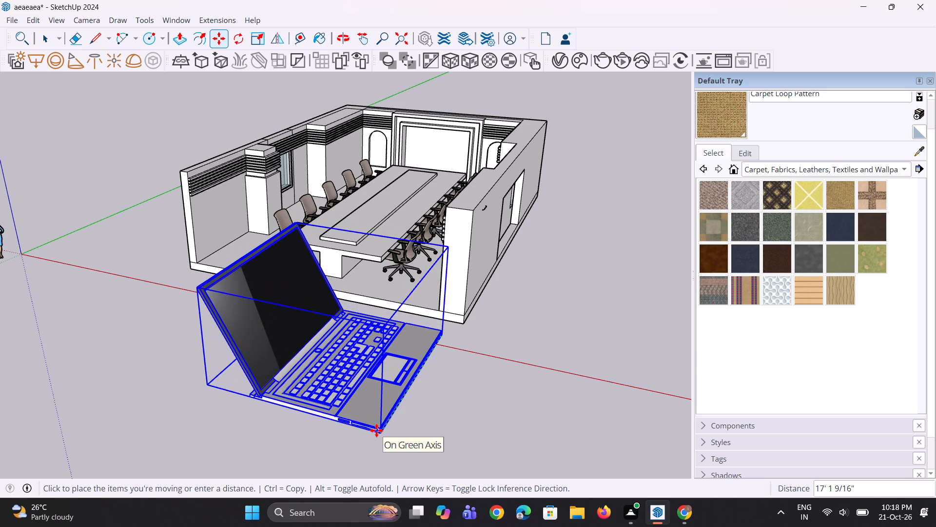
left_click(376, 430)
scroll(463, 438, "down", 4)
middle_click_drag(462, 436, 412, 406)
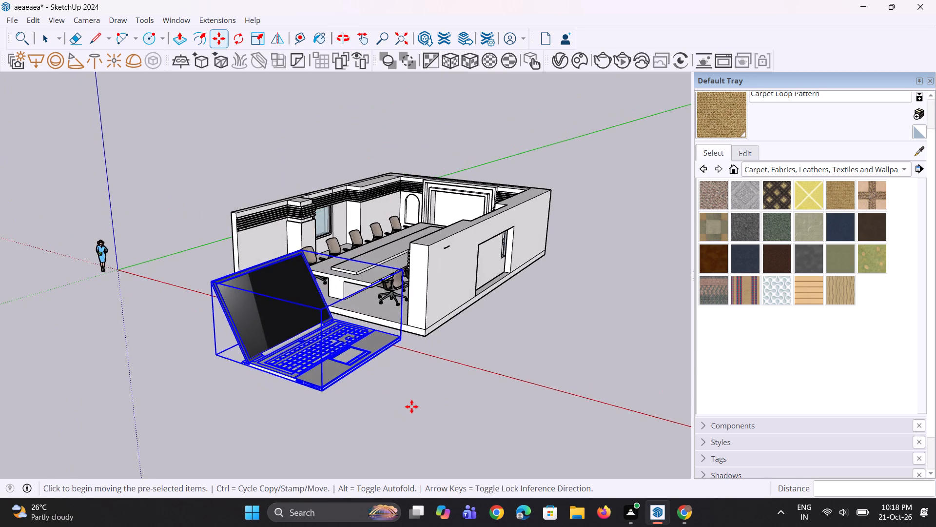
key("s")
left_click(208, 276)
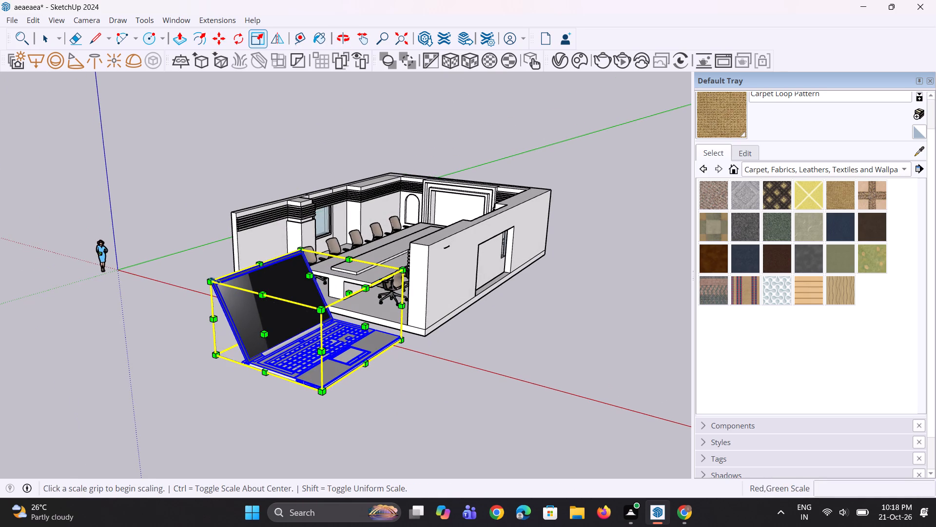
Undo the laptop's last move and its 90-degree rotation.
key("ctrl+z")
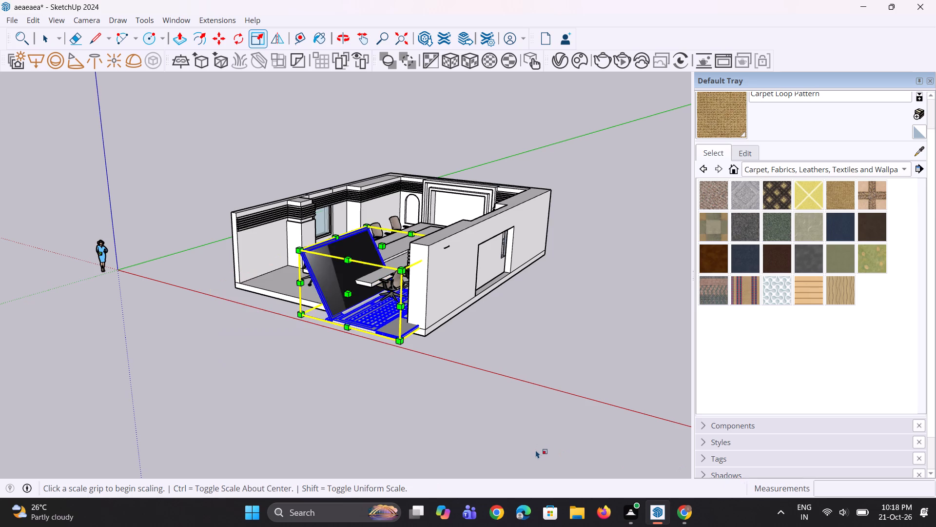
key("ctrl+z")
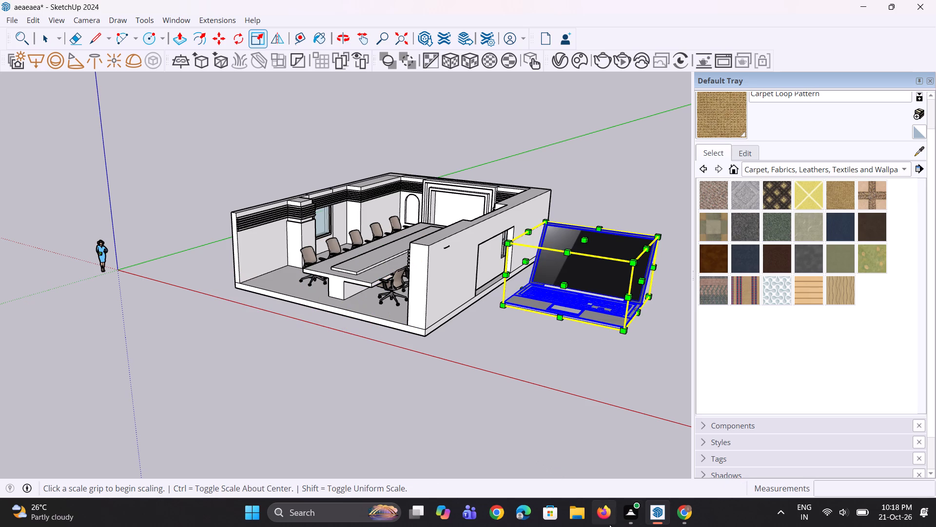
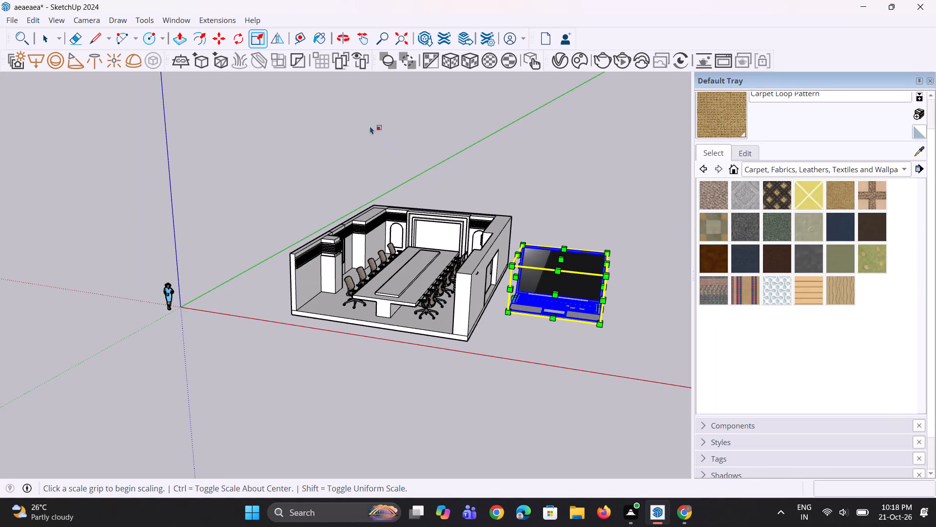
Rotate the laptop 90 degrees on the ground plane about a point in front of the room.
left_click(235, 48)
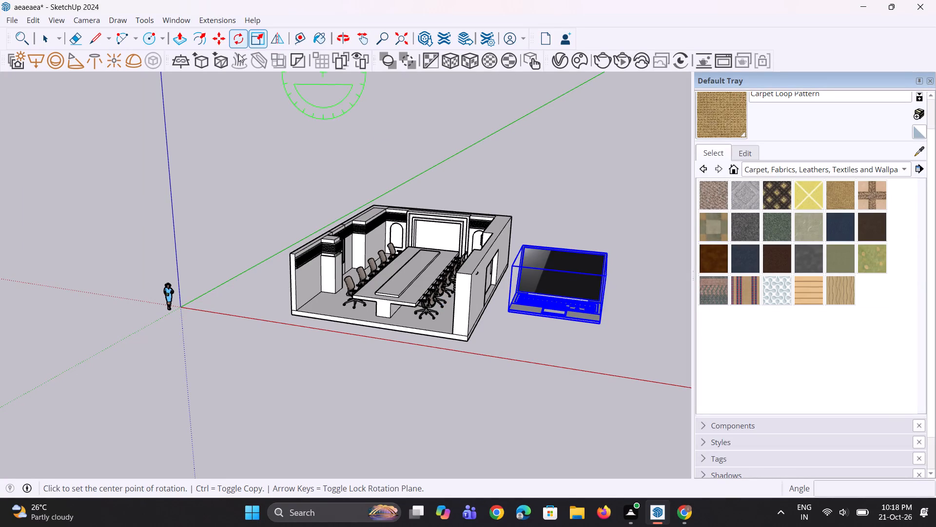
scroll(366, 426, "down", 3)
left_click(452, 378)
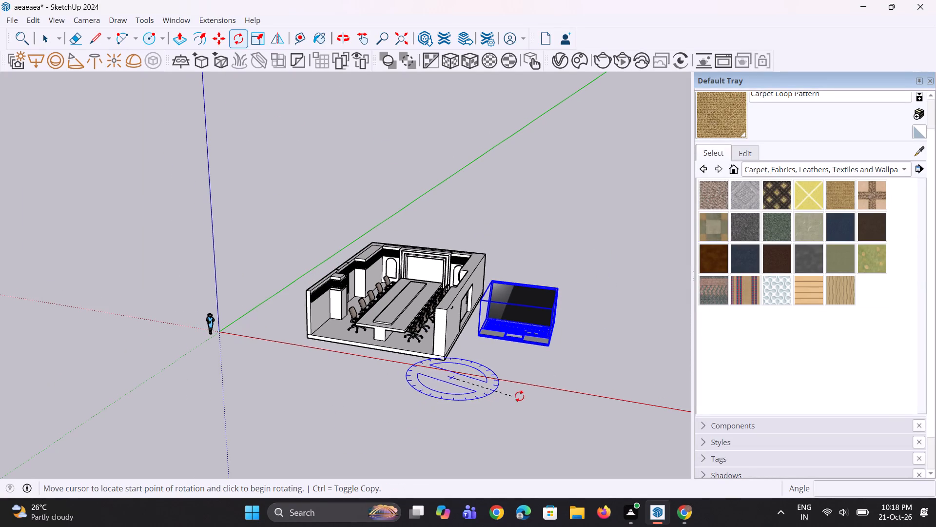
left_click_drag(526, 393, 529, 386)
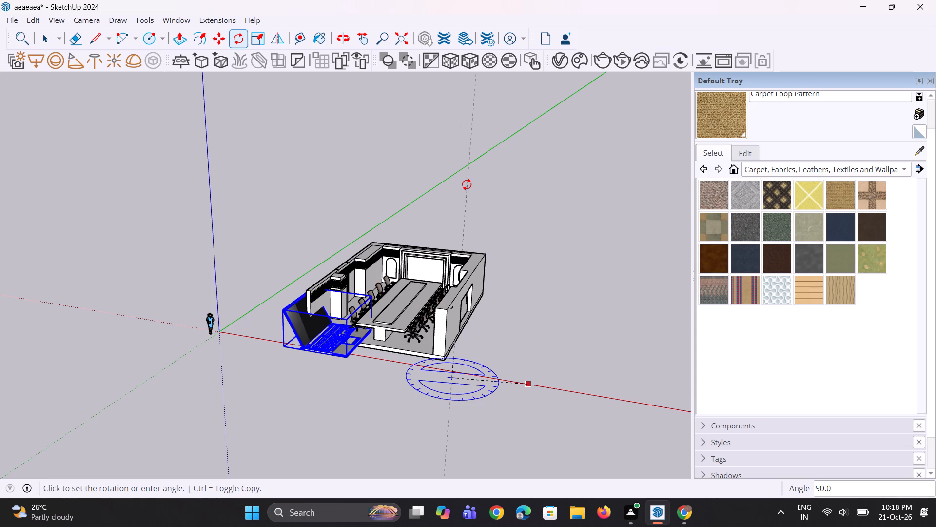
type("90")
key("Return")
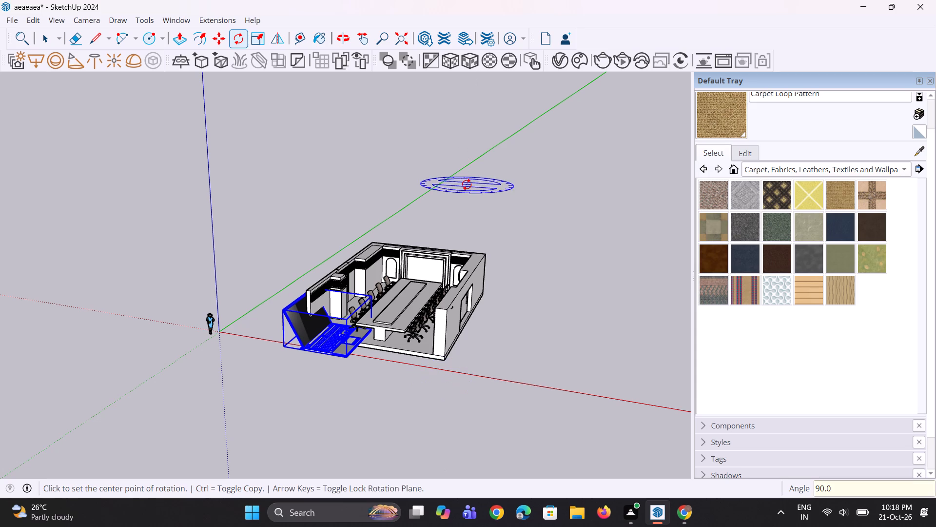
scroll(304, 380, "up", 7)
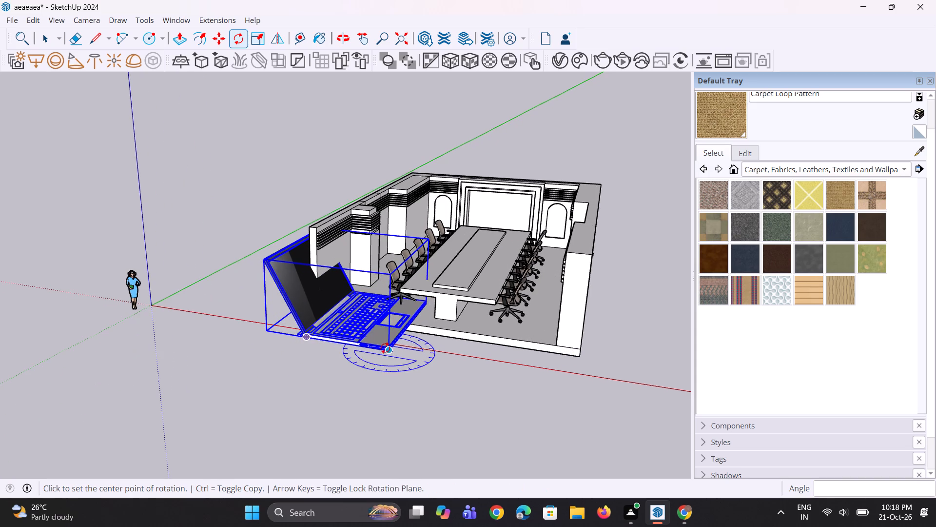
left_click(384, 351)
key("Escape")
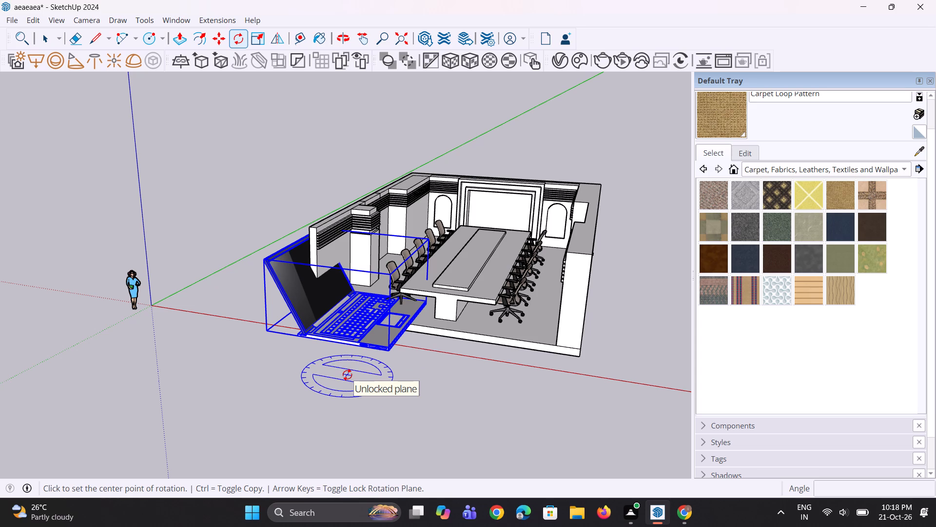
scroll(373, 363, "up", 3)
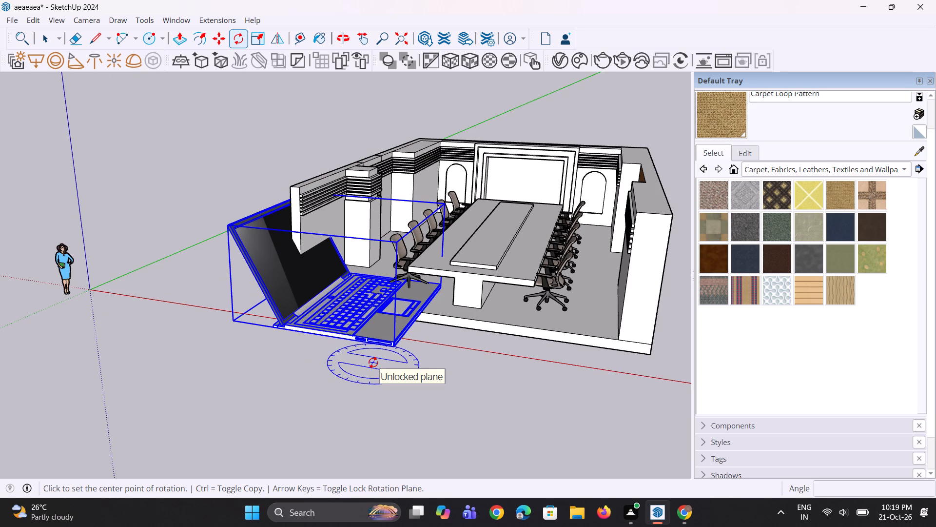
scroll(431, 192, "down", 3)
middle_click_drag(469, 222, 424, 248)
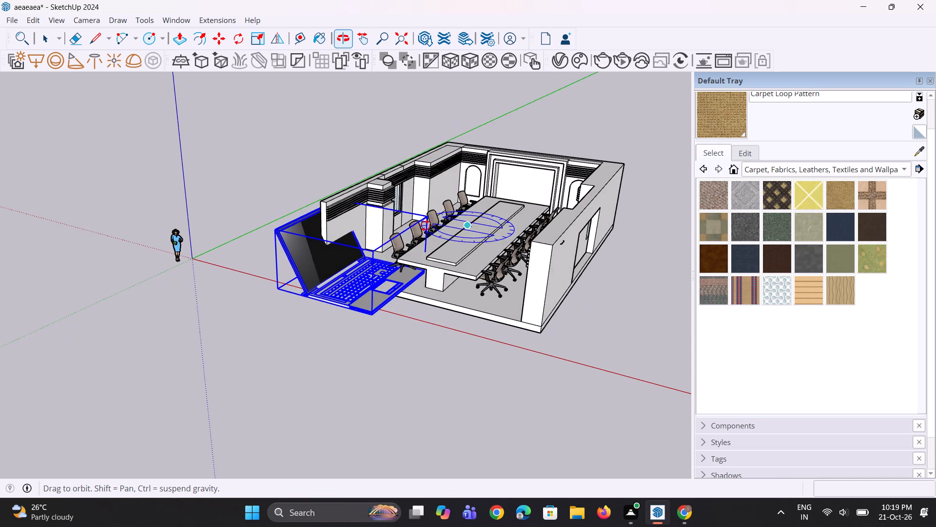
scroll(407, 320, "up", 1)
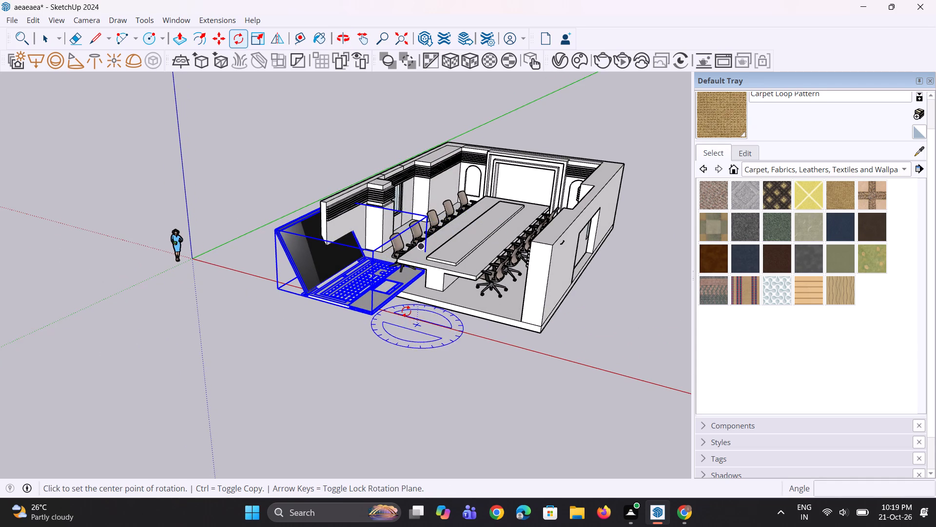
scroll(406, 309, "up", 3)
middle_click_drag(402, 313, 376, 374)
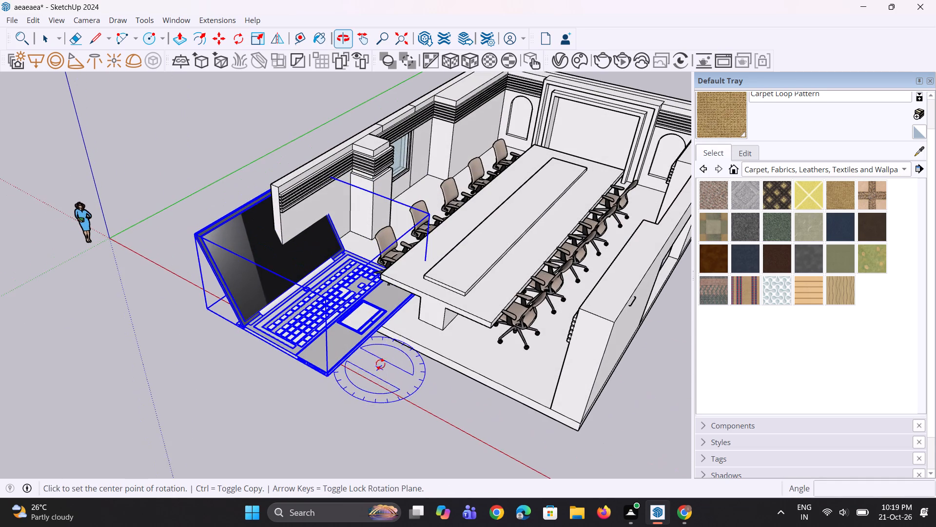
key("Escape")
Move the laptop about 14' out of the room, away from its open end, roughly parallel to the green axis.
key("space")
key("space")
left_click(330, 358)
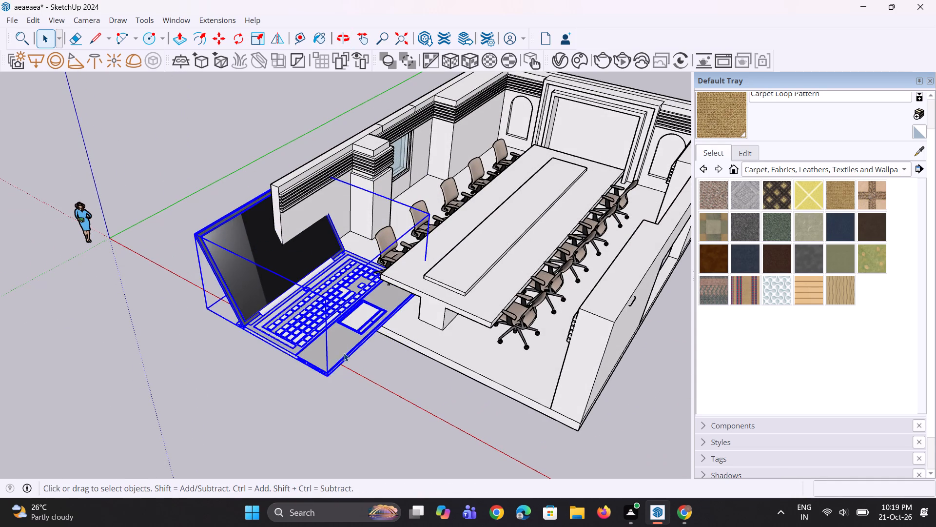
scroll(344, 353, "down", 3)
key("m")
left_click(327, 375)
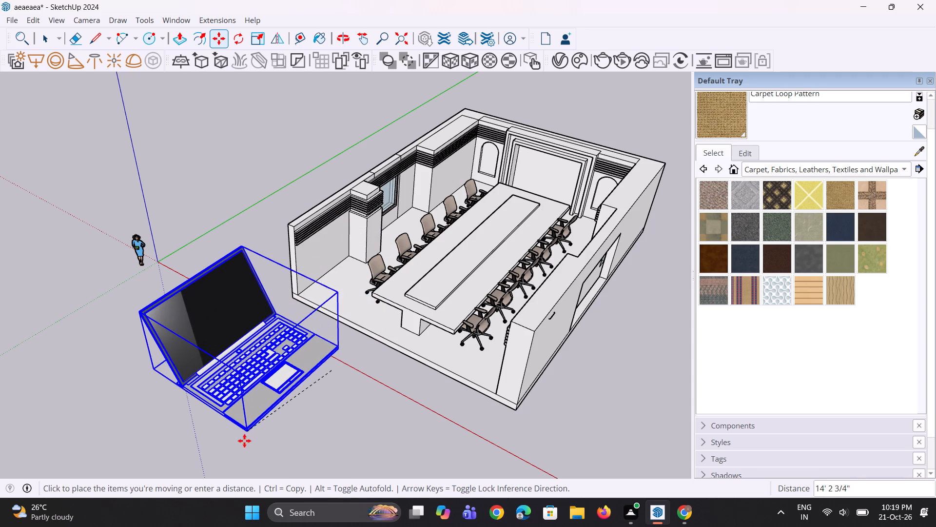
left_click(243, 446)
Scale the laptop down uniformly from an upper corner of its screen, making it much smaller, and deselect it.
scroll(318, 348, "down", 8)
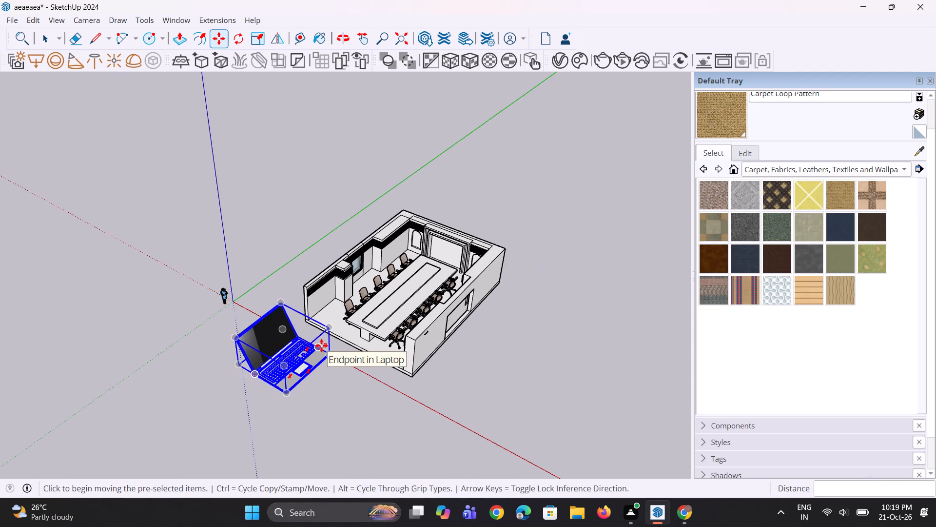
key("s")
scroll(247, 317, "up", 3)
left_click(232, 341)
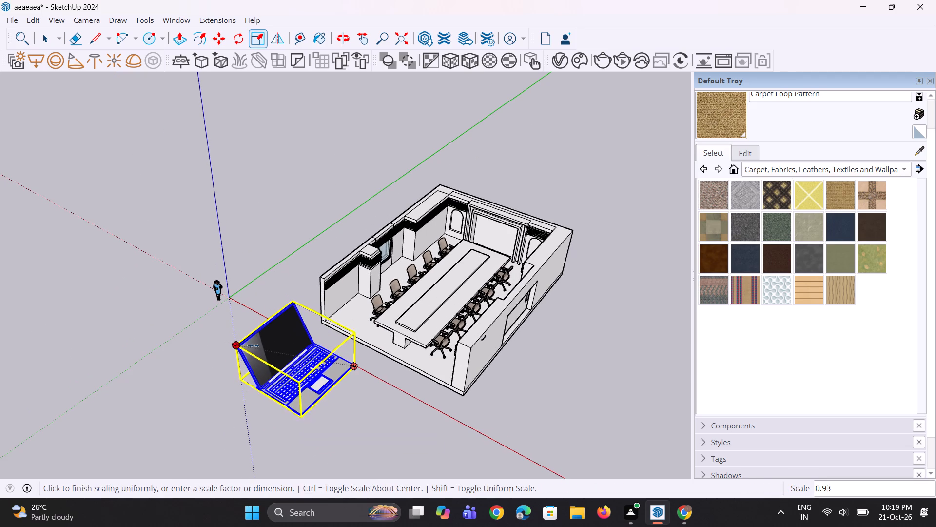
left_click(313, 359)
scroll(350, 390, "up", 5)
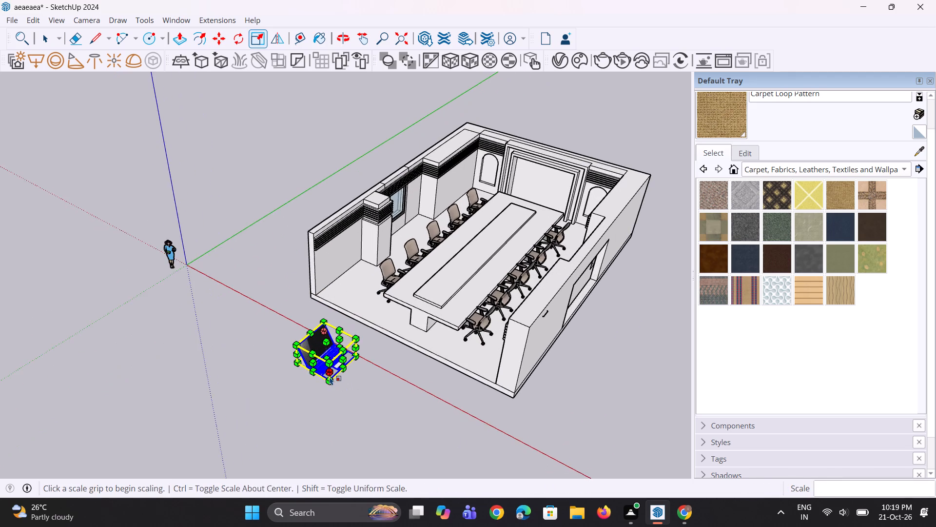
key("space")
left_click(357, 408)
key("space")
scroll(323, 353, "up", 4)
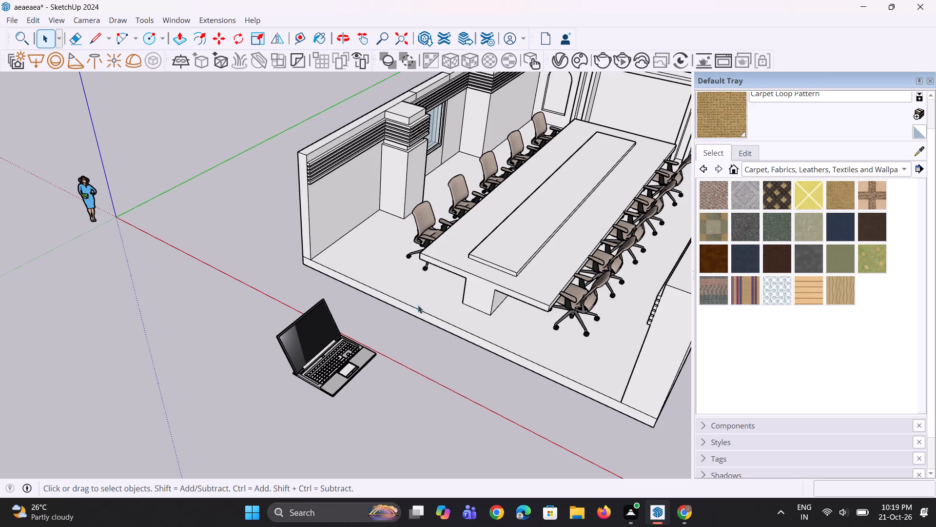
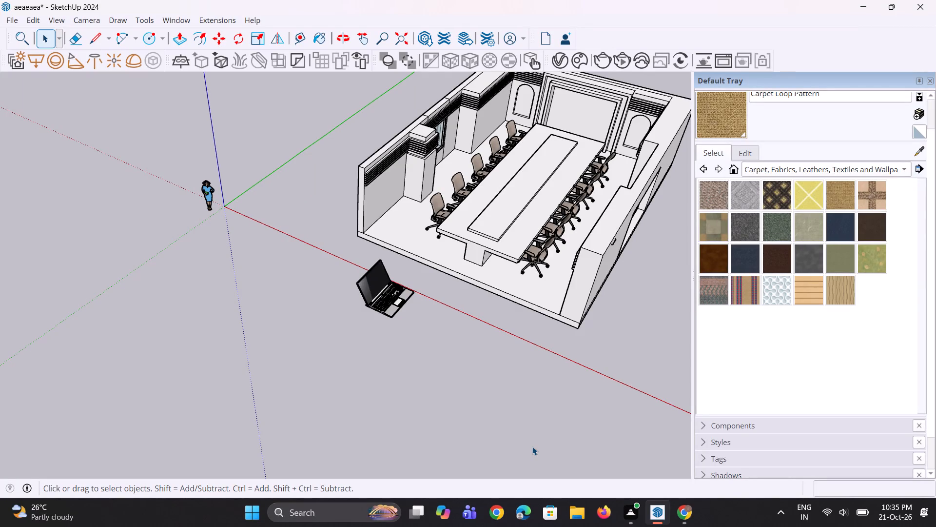
Select the laptop in front of the room and scale it down uniformly again from an upper corner of its screen.
scroll(472, 401, "down", 2)
middle_click_drag(464, 386, 434, 311)
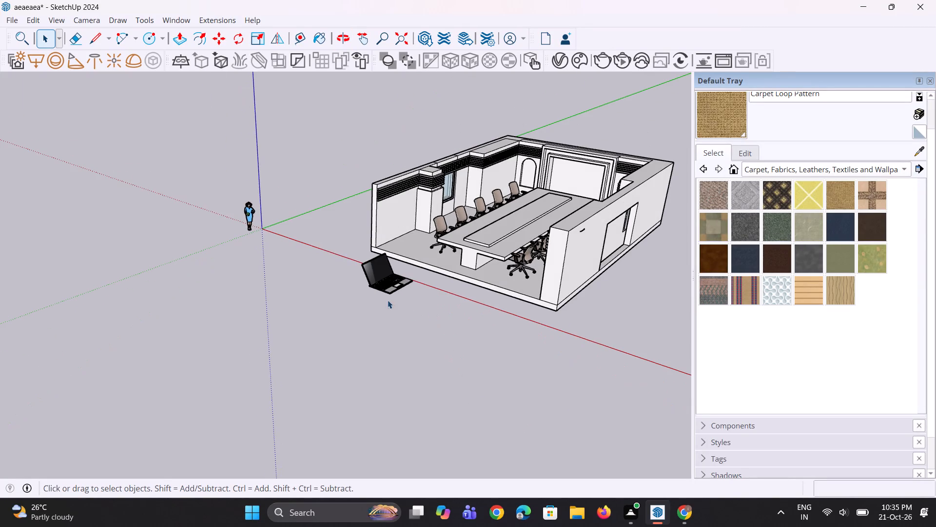
left_click(383, 294)
scroll(385, 285, "up", 3)
left_click(383, 285)
scroll(372, 285, "up", 3)
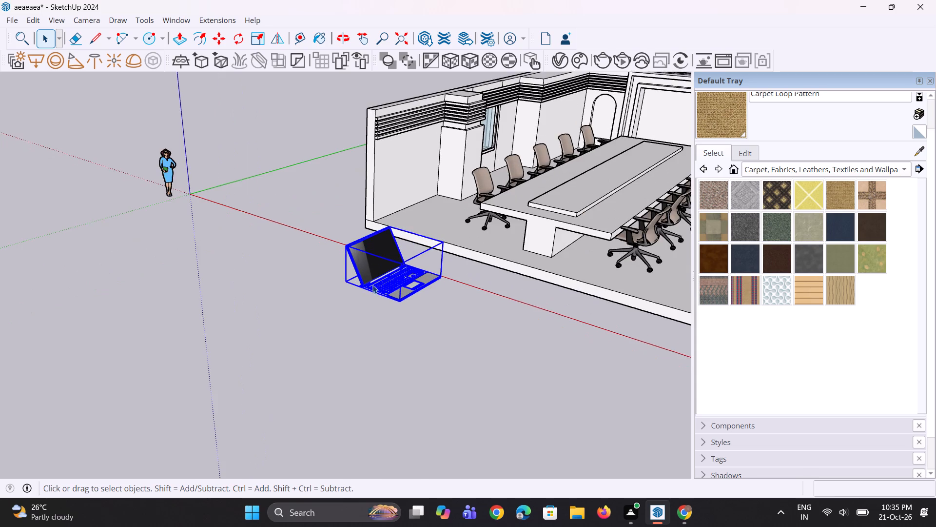
scroll(372, 285, "up", 1)
key("s")
left_click(343, 242)
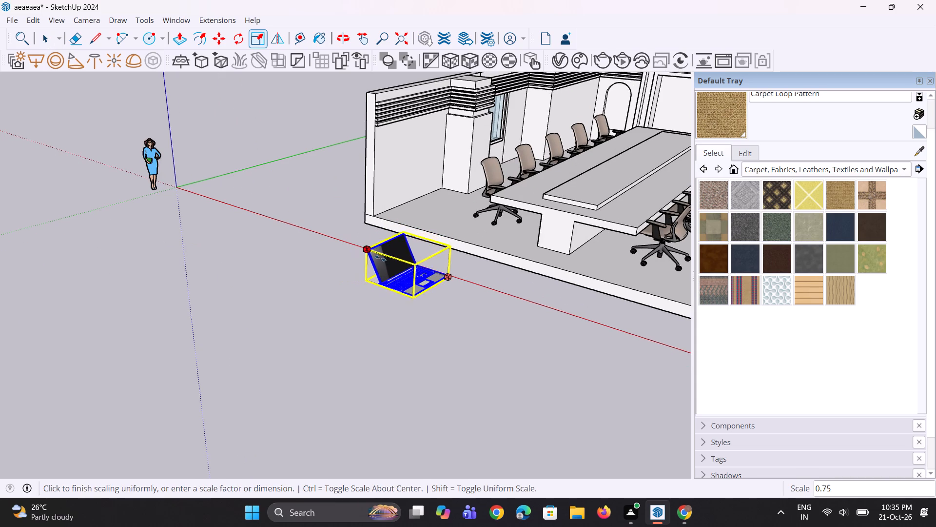
left_click(403, 267)
Move the laptop from a base corner onto the table's near end, in front of the first chair on the cabinet side.
middle_click_drag(436, 309, 432, 338)
scroll(435, 312, "up", 2)
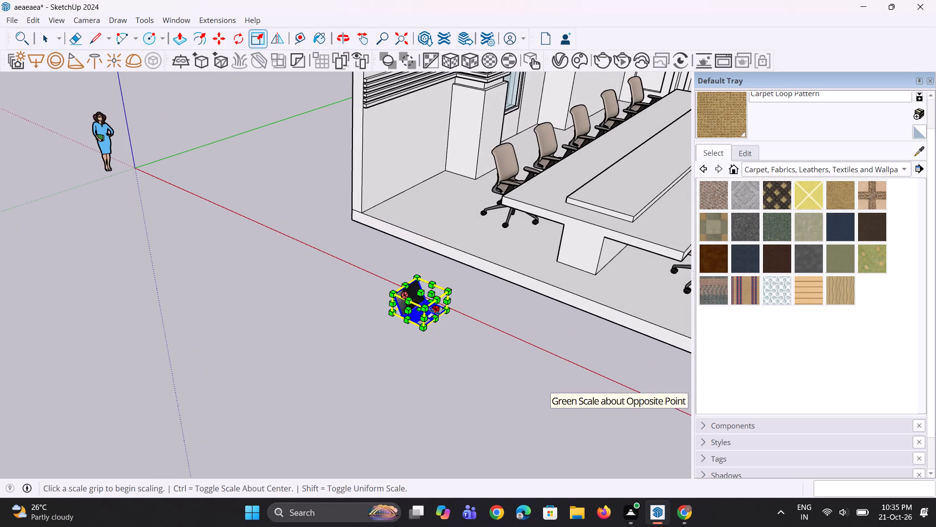
key("m")
left_click(445, 308)
scroll(620, 236, "up", 2)
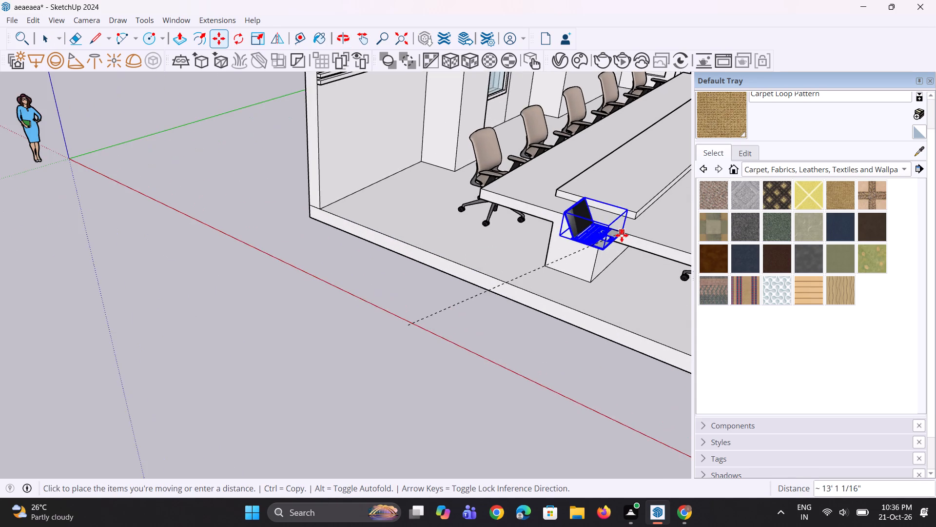
scroll(589, 242, "down", 8)
scroll(621, 239, "up", 8)
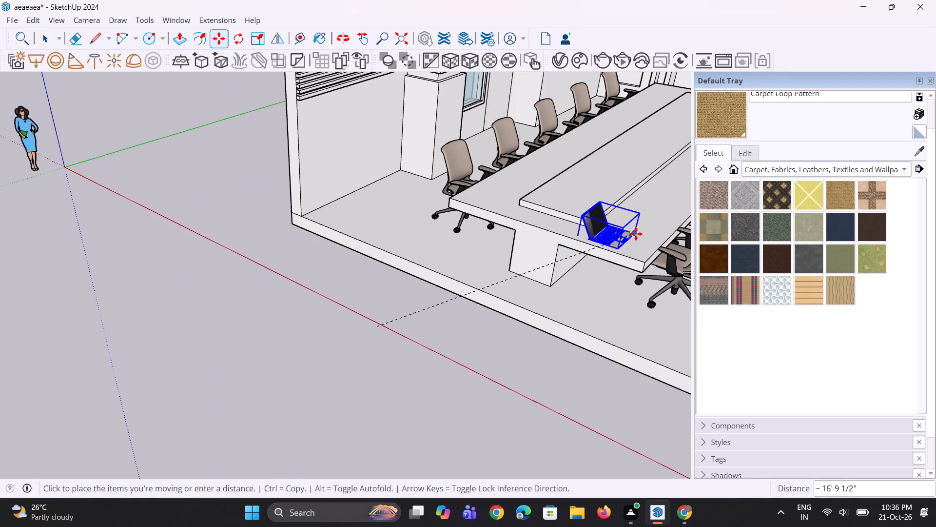
left_click(658, 226)
Raise the laptop about 4" from its front base corner to bring it up out of the tabletop.
scroll(580, 252, "down", 5)
middle_click_drag(647, 243, 592, 326)
scroll(602, 328, "up", 7)
scroll(474, 332, "down", 5)
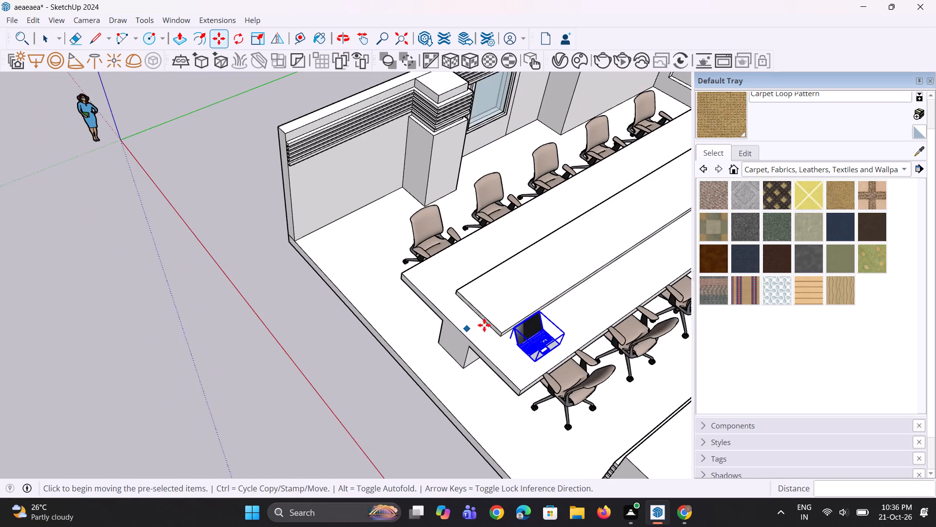
middle_click_drag(586, 368, 623, 274)
scroll(565, 296, "up", 11)
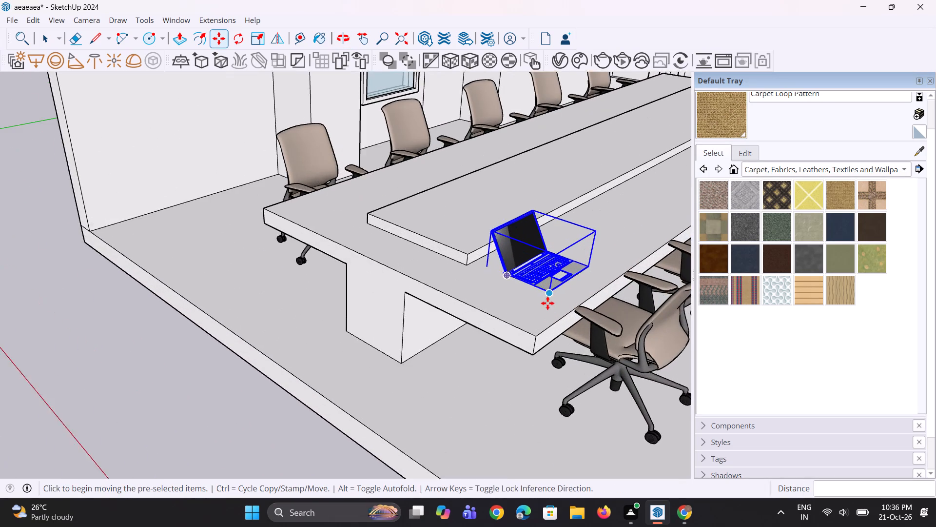
left_click(549, 296)
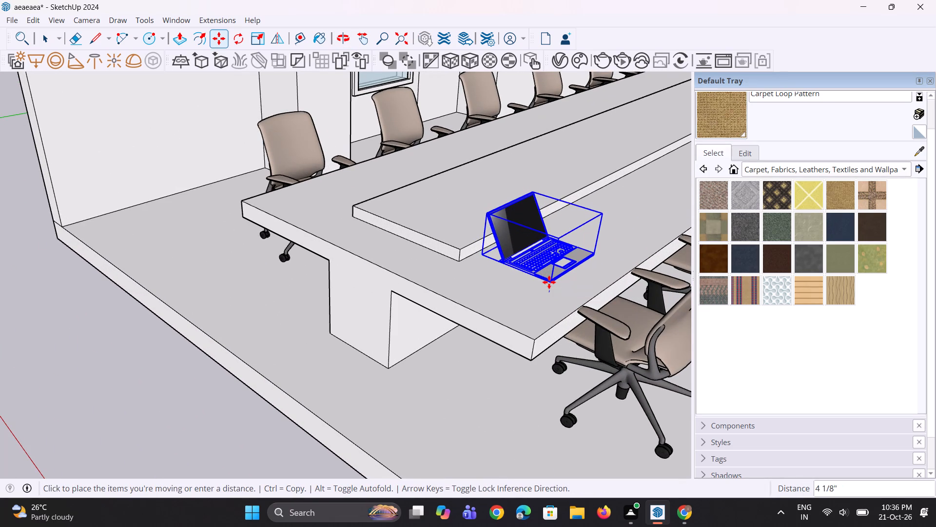
left_click(548, 285)
Raise the laptop a further 2 3/8" from its front corner so its base clears the tabletop.
scroll(506, 329, "down", 11)
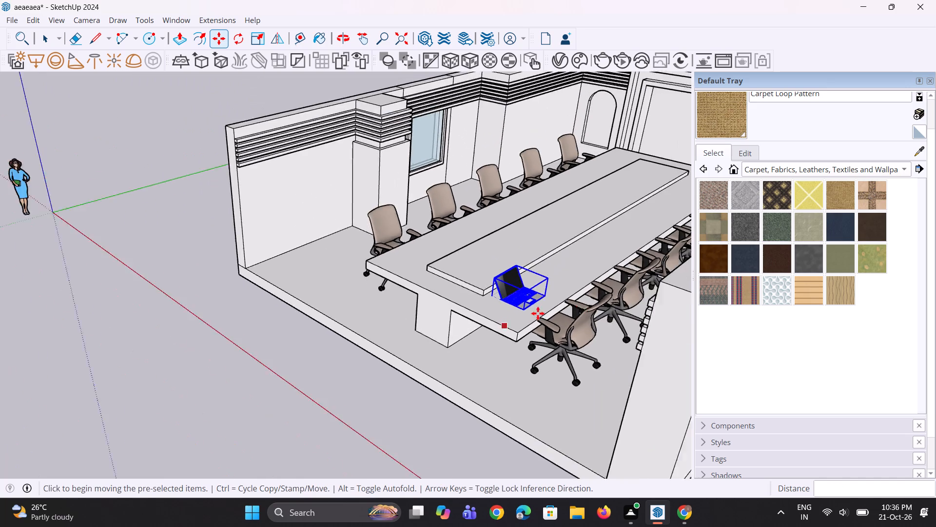
middle_click_drag(576, 307, 572, 355)
scroll(516, 325, "up", 11)
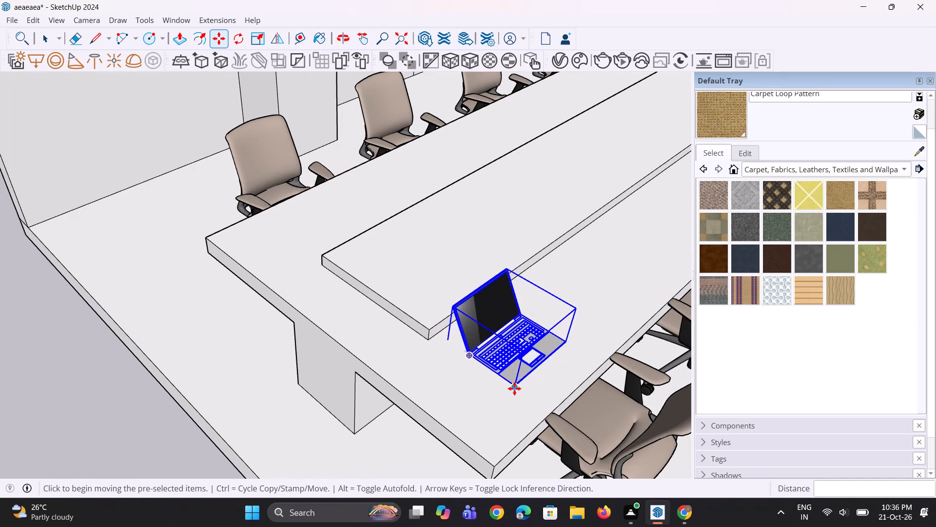
left_click(514, 388)
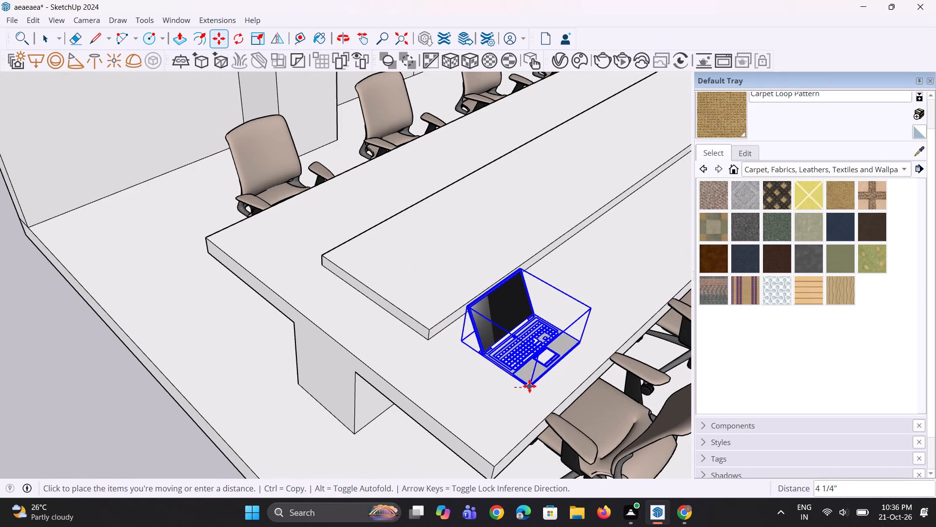
key("Escape")
middle_click_drag(523, 410, 536, 360)
scroll(523, 351, "up", 9)
left_click(530, 339)
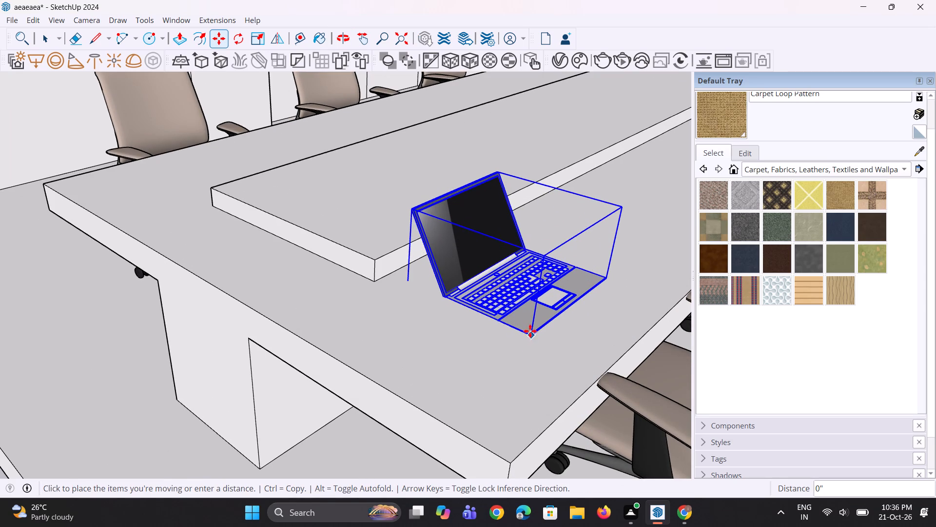
left_click(530, 324)
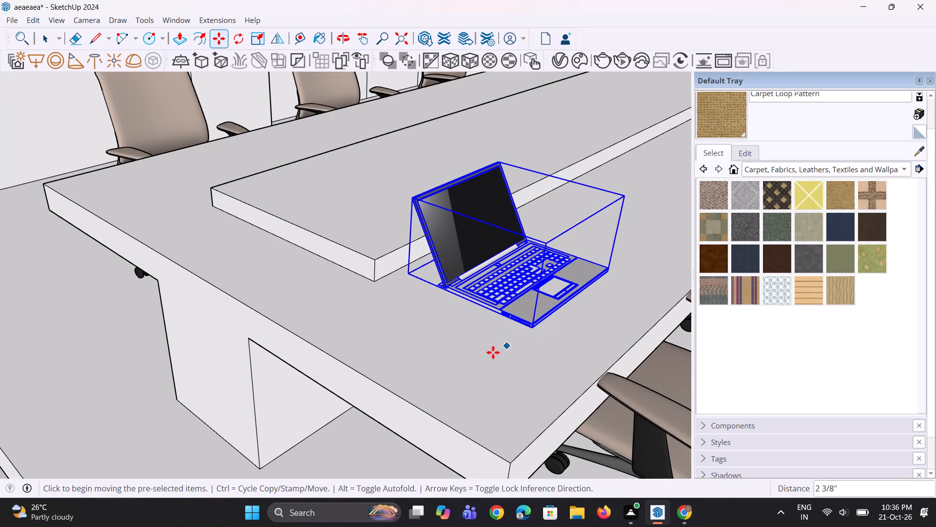
Shift the laptop about 7 3/8" across the table, parallel to the red axis, toward the first chair.
scroll(492, 352, "down", 5)
scroll(498, 350, "up", 1)
middle_click_drag(502, 347, 533, 287)
scroll(536, 285, "up", 3)
scroll(517, 338, "down", 9)
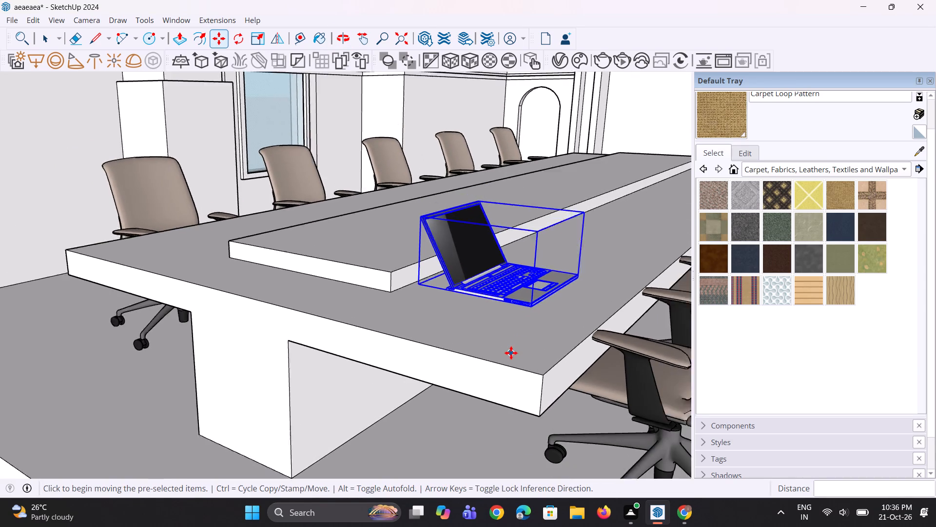
middle_click_drag(548, 333, 473, 410)
scroll(463, 393, "down", 10)
middle_click_drag(518, 352, 510, 413)
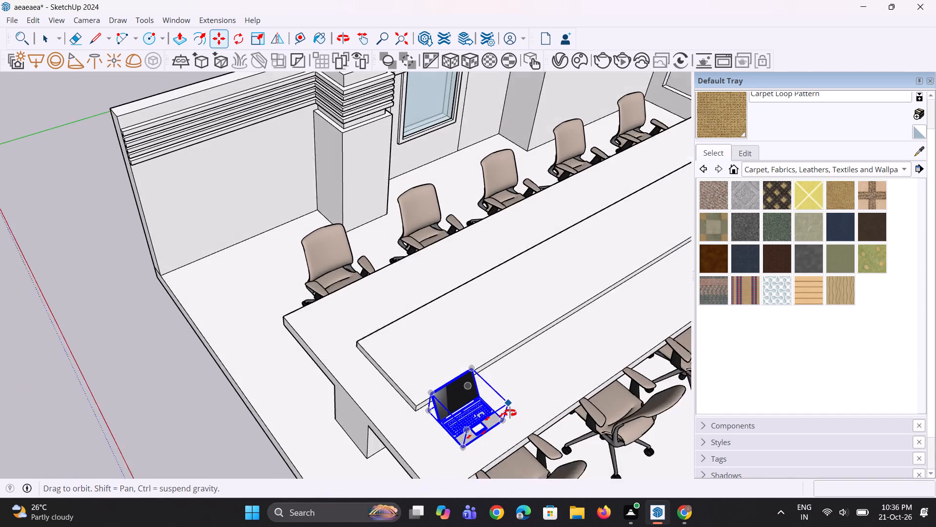
middle_click_drag(510, 413, 509, 414)
scroll(478, 388, "down", 9)
scroll(489, 417, "up", 8)
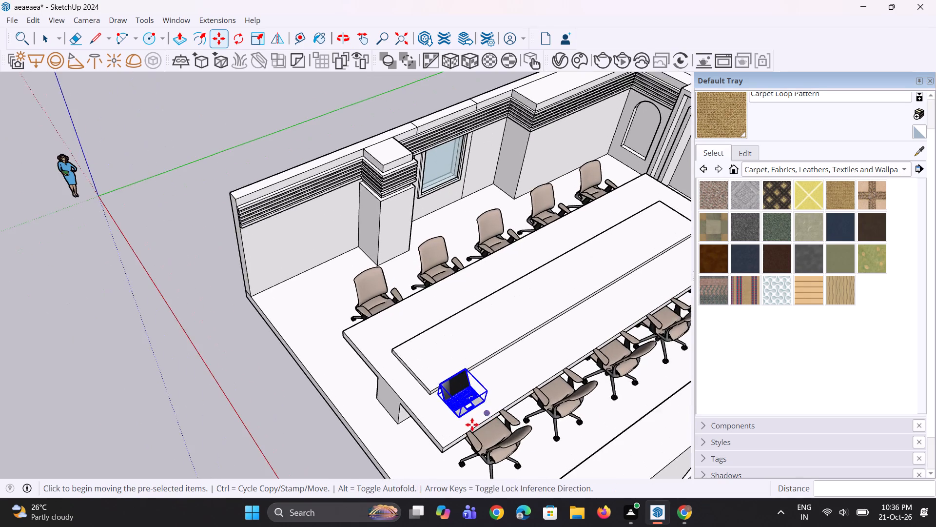
scroll(472, 425, "up", 9)
left_click(450, 414)
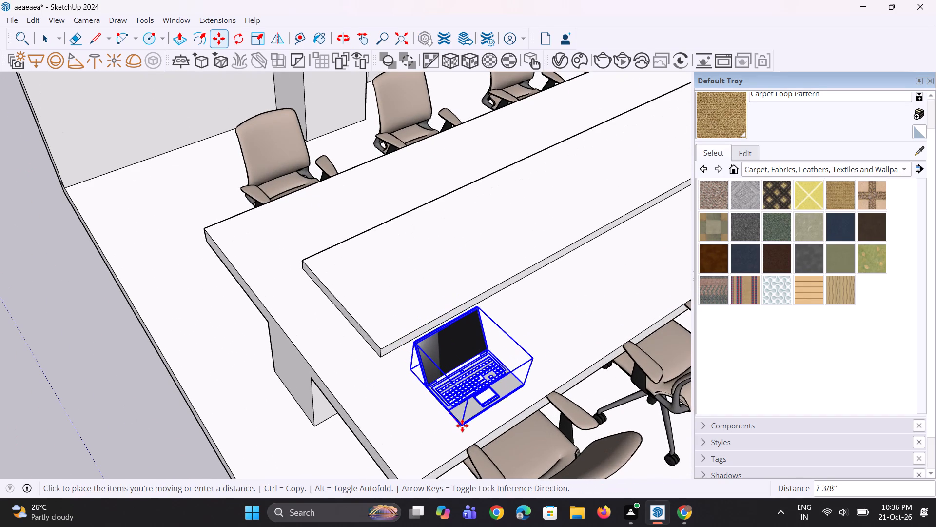
left_click(463, 424)
Copy the laptop about 6' 9" along the table parallel to the green axis, array it 4 times, and deselect.
key("m")
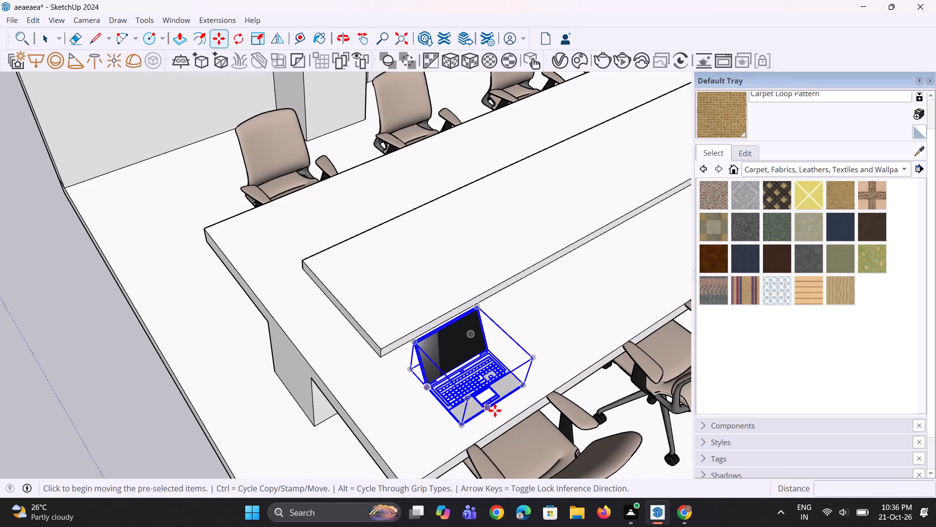
left_click(525, 388)
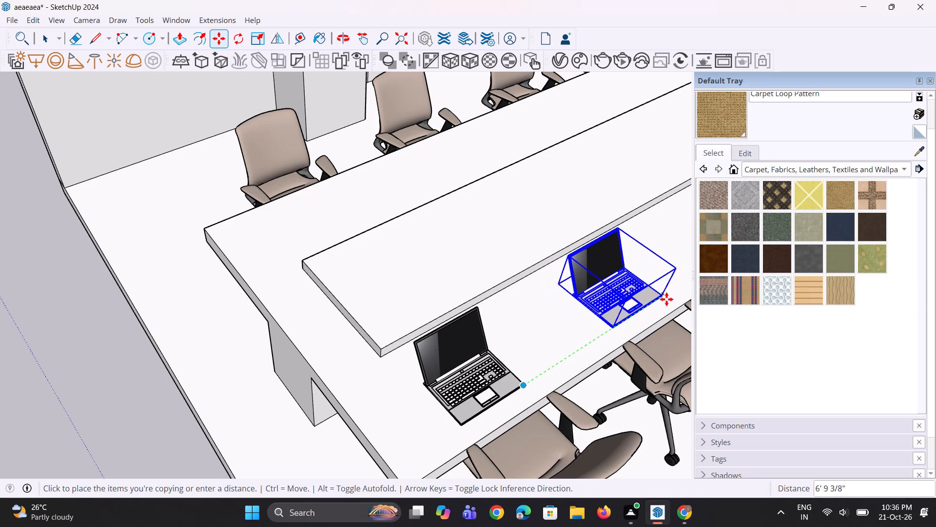
left_click(667, 298)
scroll(556, 351, "down", 11)
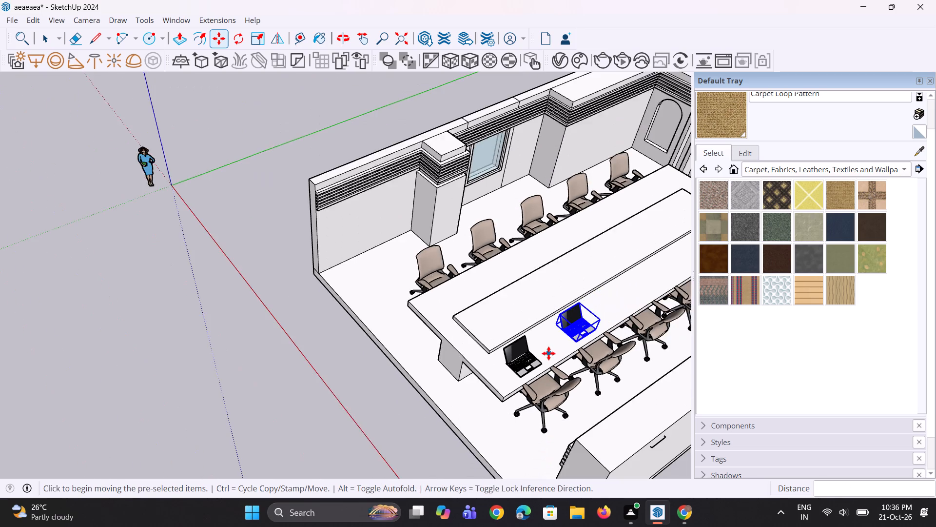
scroll(548, 353, "down", 5)
type("*4")
key("Return")
scroll(535, 356, "down", 3)
middle_click_drag(537, 357, 557, 355)
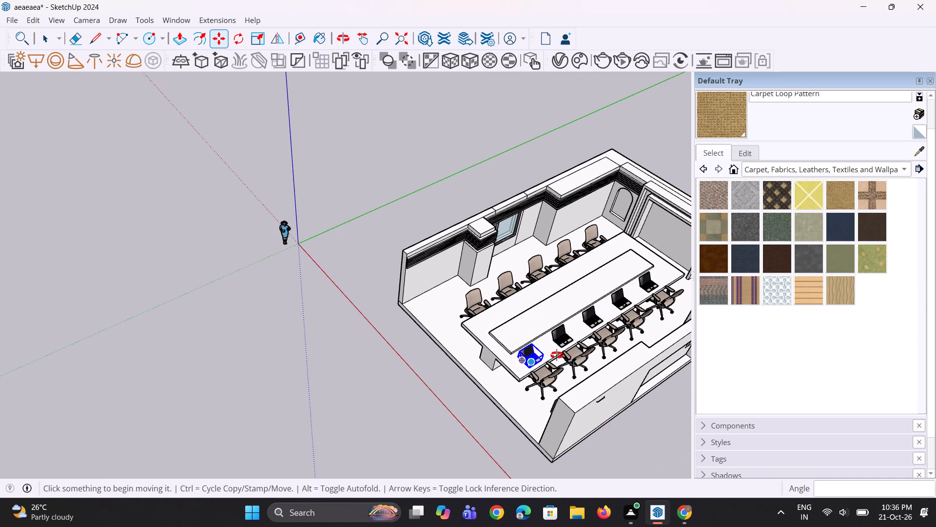
middle_click_drag(557, 355, 566, 352)
key("space")
key("space")
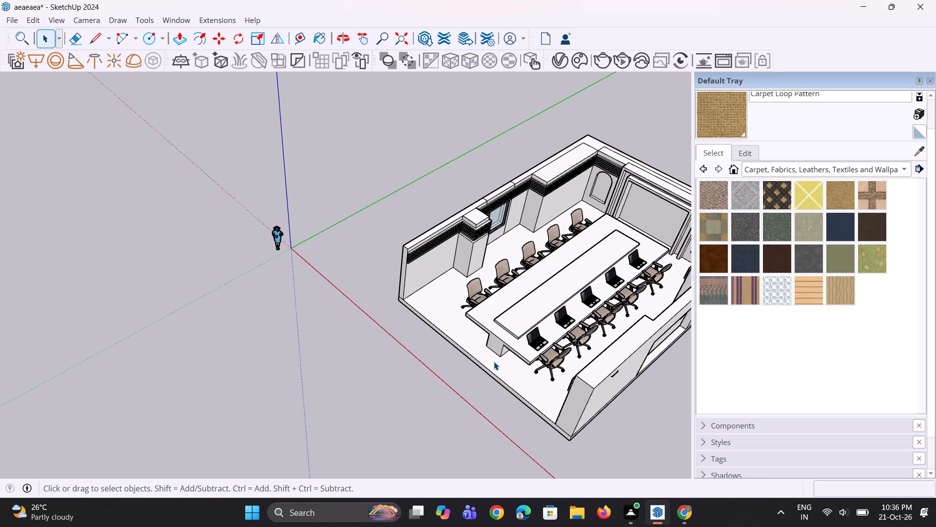
key("space")
key("space")
scroll(391, 322, "down", 3)
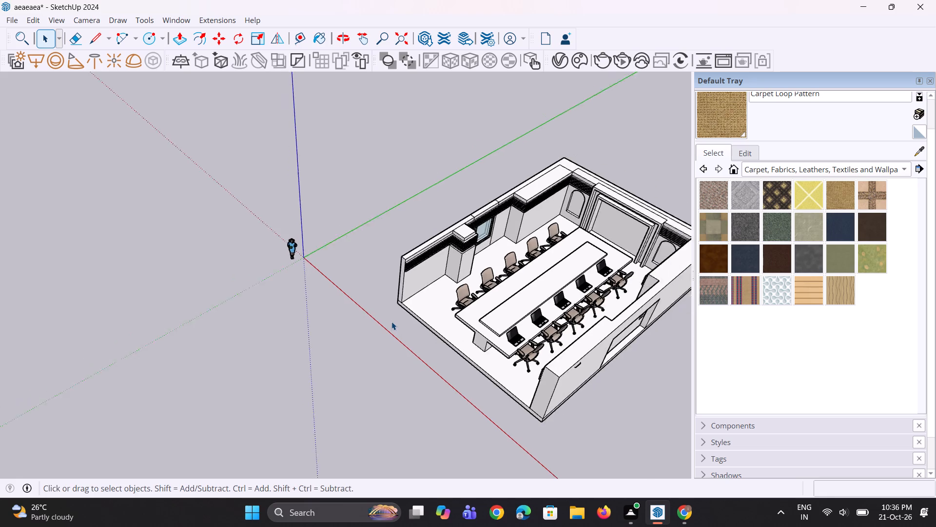
Copy the first laptop along the green axis off the table's near end, toward the room's open front.
scroll(391, 322, "up", 1)
middle_click_drag(395, 320, 430, 272)
scroll(537, 328, "up", 4)
left_click(527, 306)
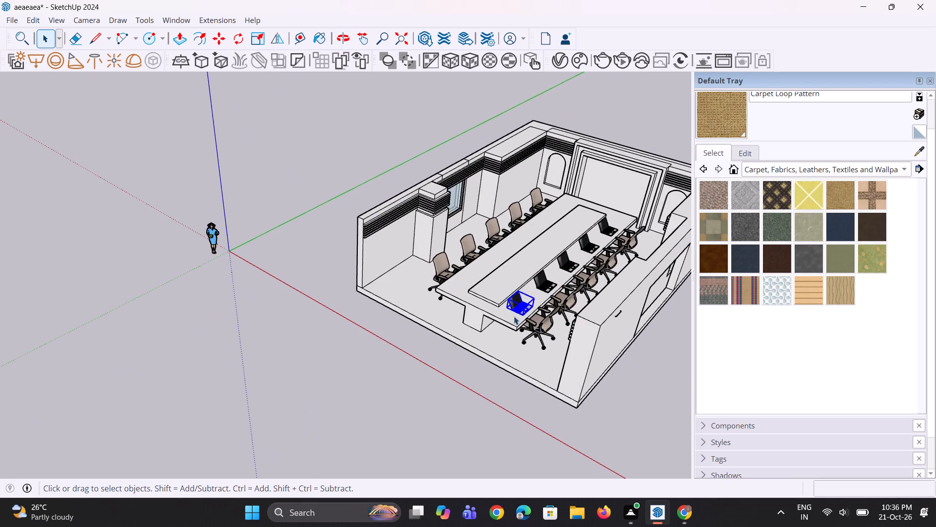
scroll(512, 317, "up", 3)
key("m")
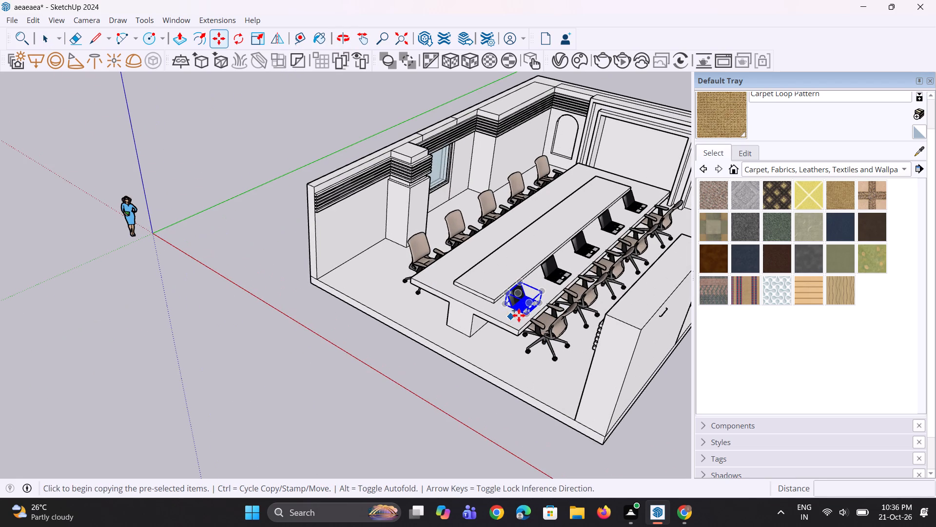
left_click(522, 316)
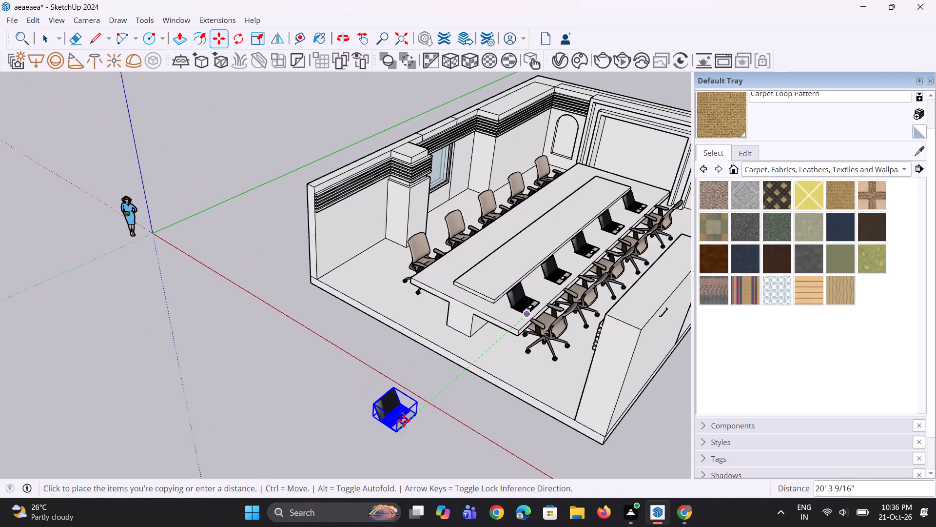
left_click(454, 380)
Rotate the copied laptop 180 degrees on the ground plane about a point in front of the room.
middle_click_drag(468, 413, 487, 366)
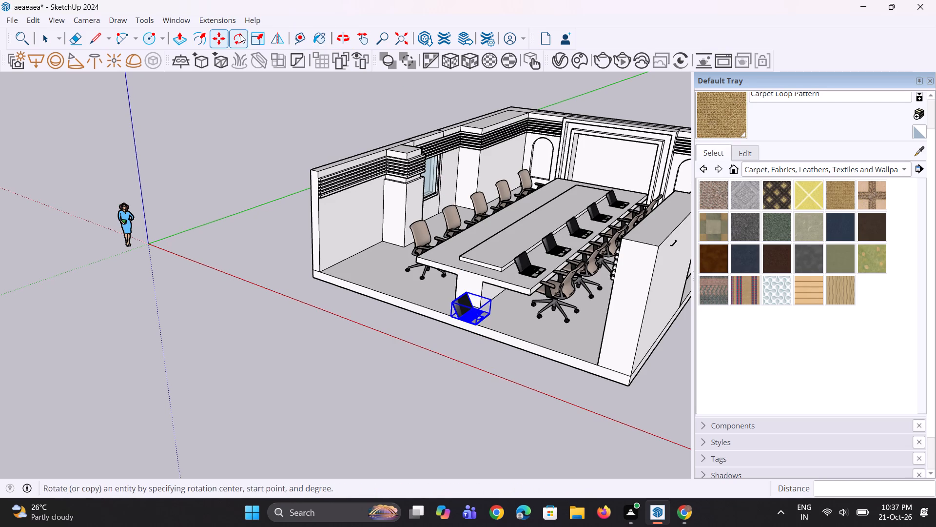
left_click(240, 34)
left_click(465, 372)
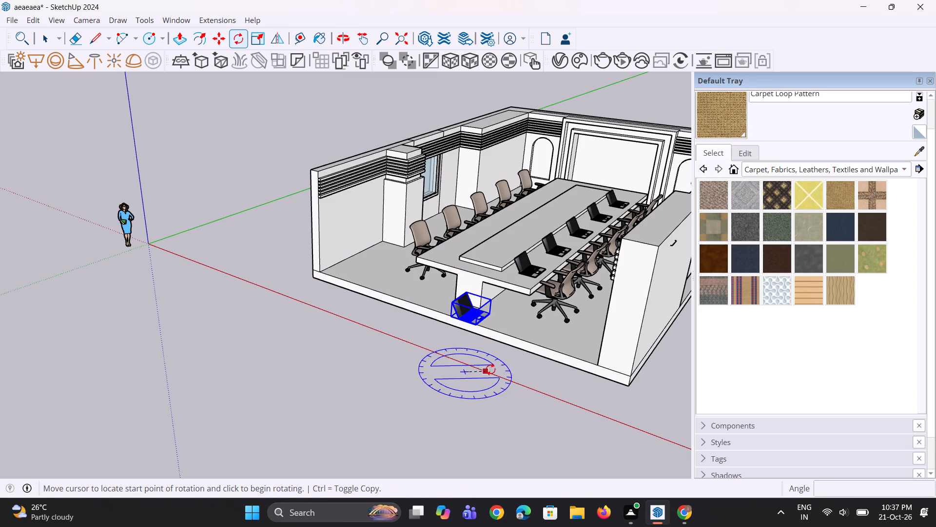
left_click(523, 394)
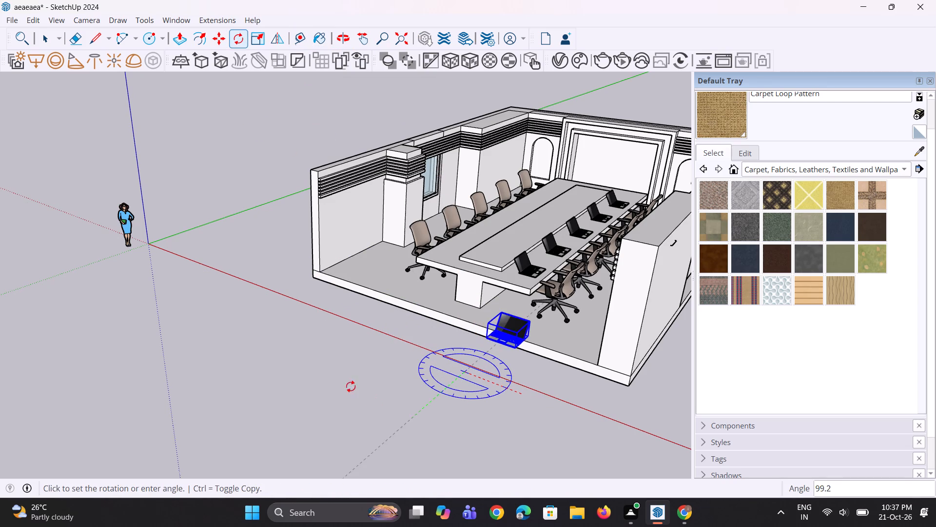
left_click(319, 314)
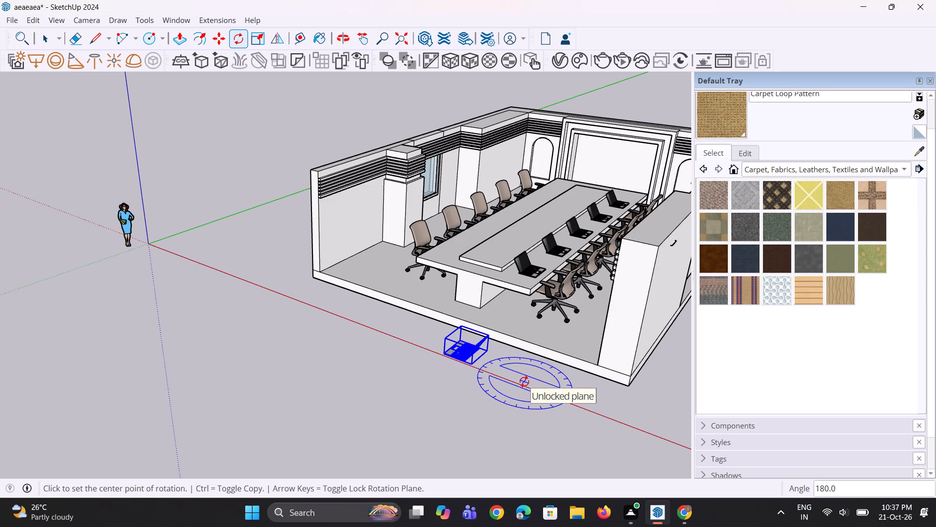
Move the rotated laptop about 22' 7" onto the table's opposite side, in front of the first chair on the window side.
scroll(461, 368, "up", 5)
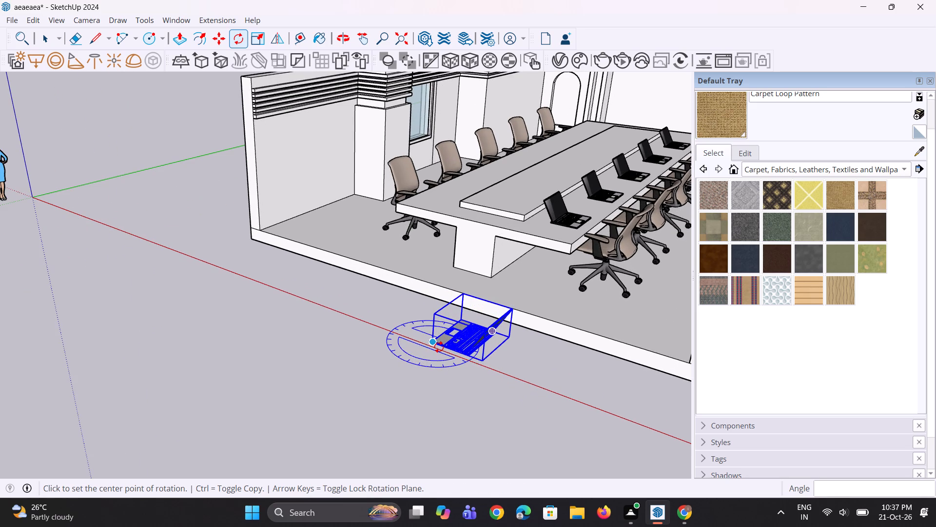
key("m")
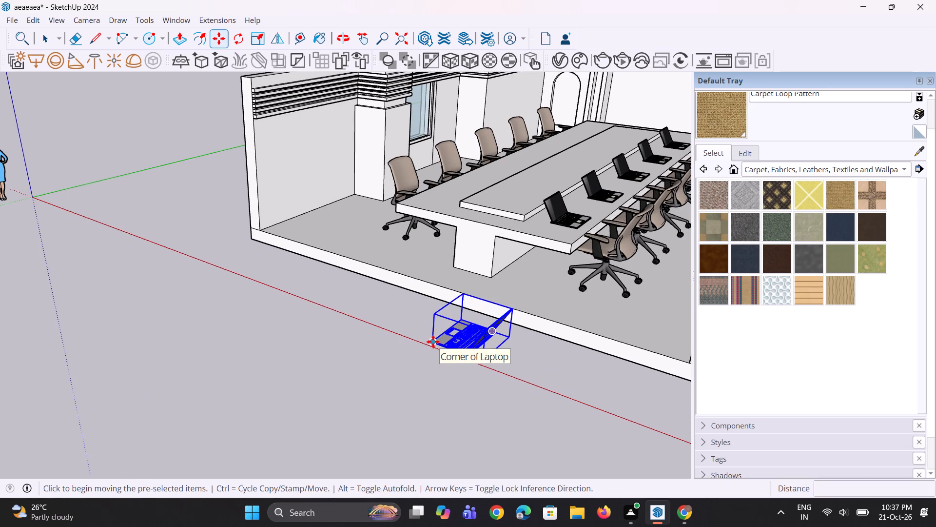
left_click(433, 342)
scroll(440, 244, "up", 3)
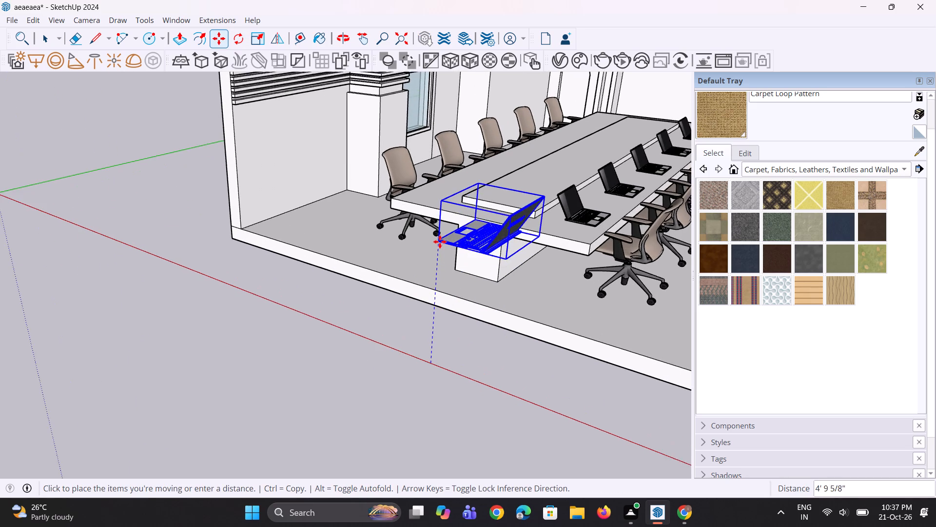
scroll(440, 242, "up", 1)
middle_click_drag(395, 241, 467, 320)
scroll(468, 249, "up", 2)
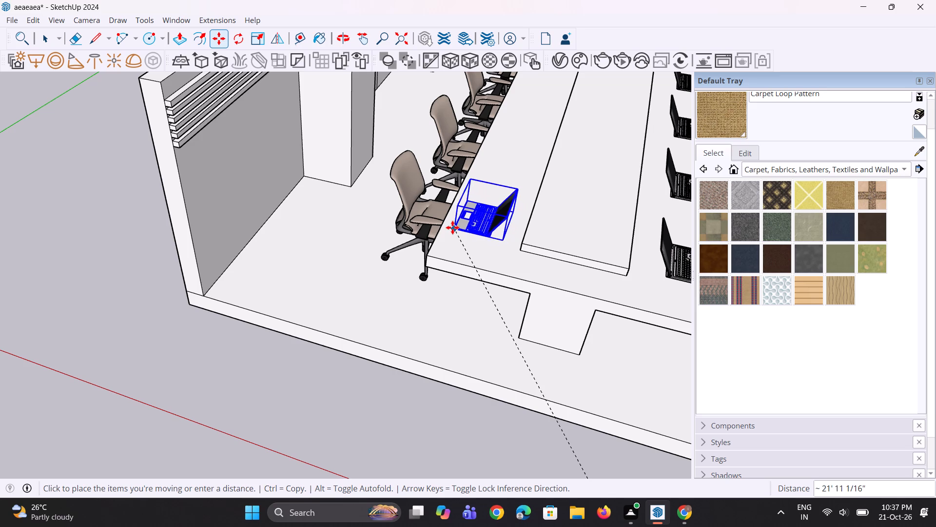
left_click(463, 220)
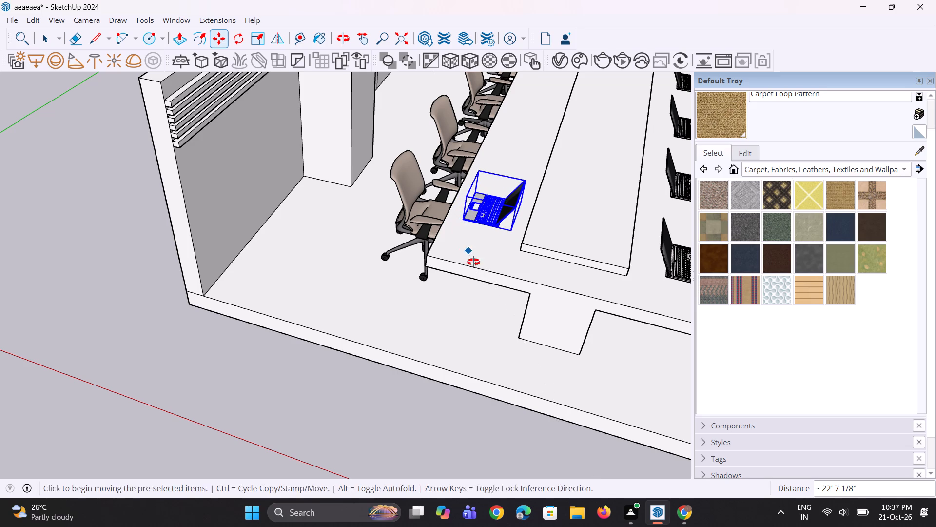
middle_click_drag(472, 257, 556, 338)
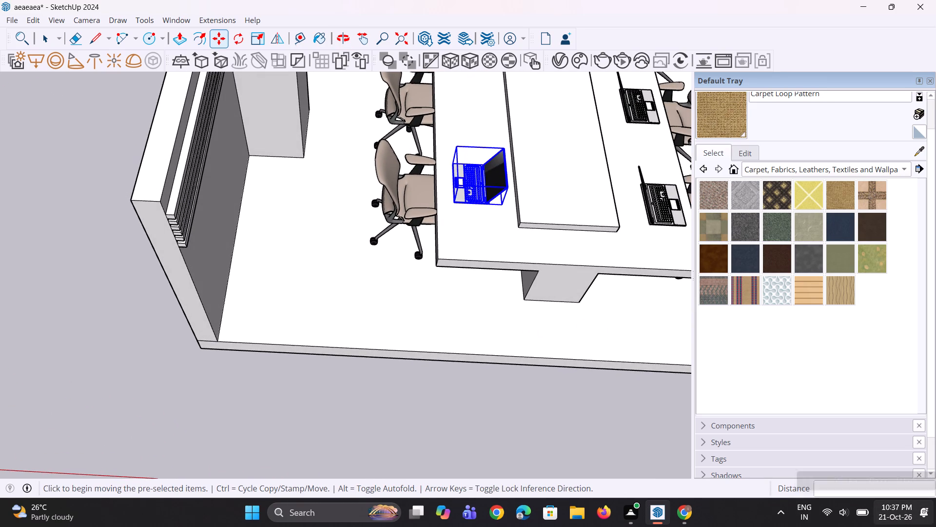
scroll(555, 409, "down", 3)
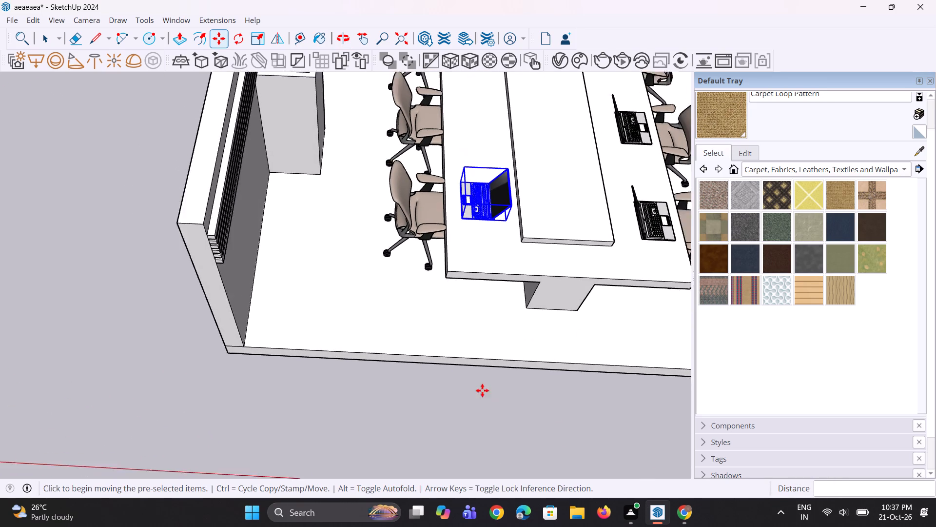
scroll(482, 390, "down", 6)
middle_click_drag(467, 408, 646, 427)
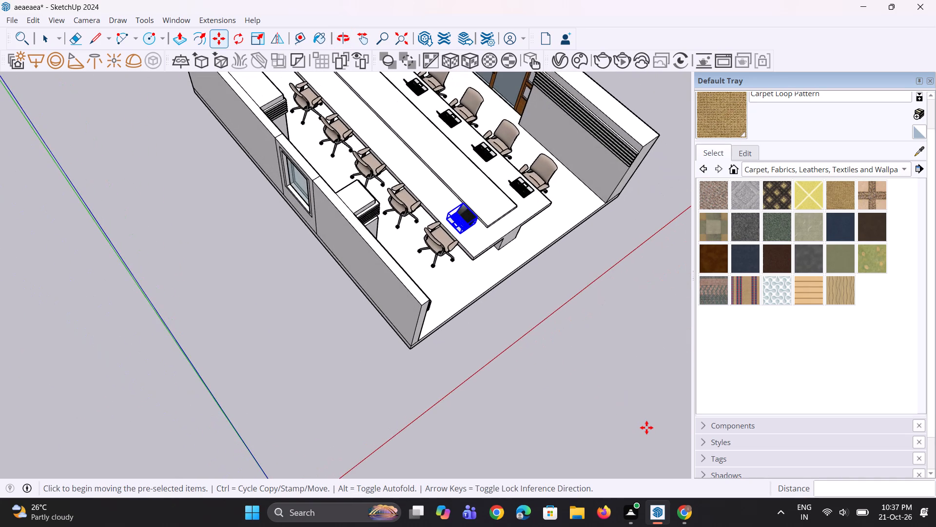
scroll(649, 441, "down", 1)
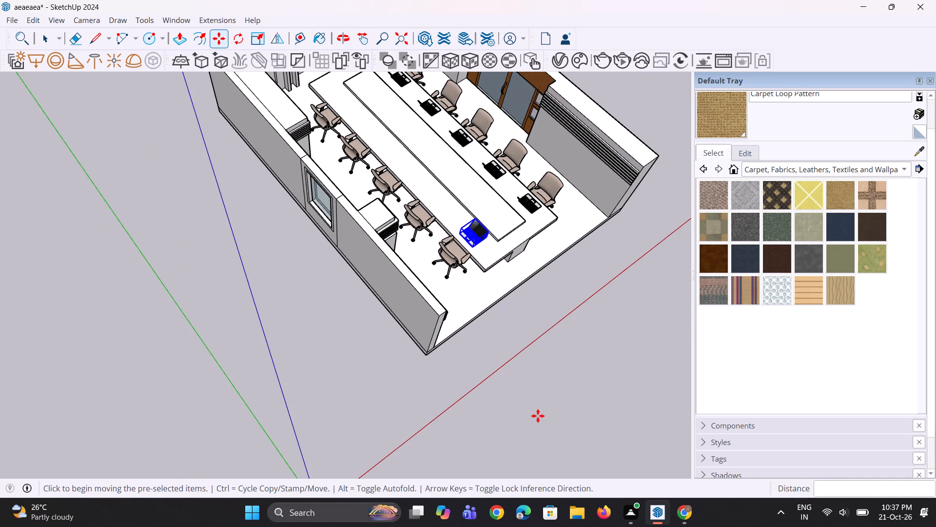
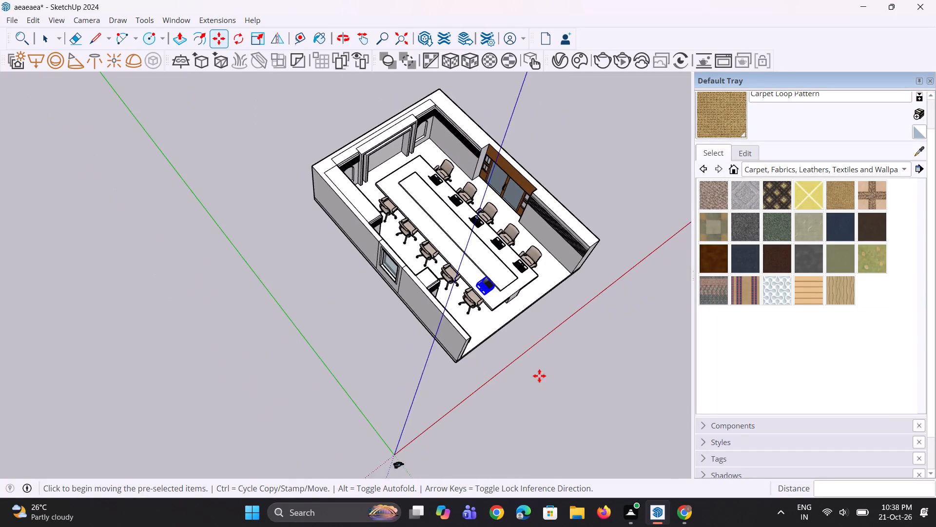
Copy the selected laptop about 6' 8" along its side of the conference table, arrayed *4 to give four evenly spaced copies.
middle_click_drag(546, 365, 581, 263)
scroll(570, 295, "up", 1)
scroll(461, 281, "up", 12)
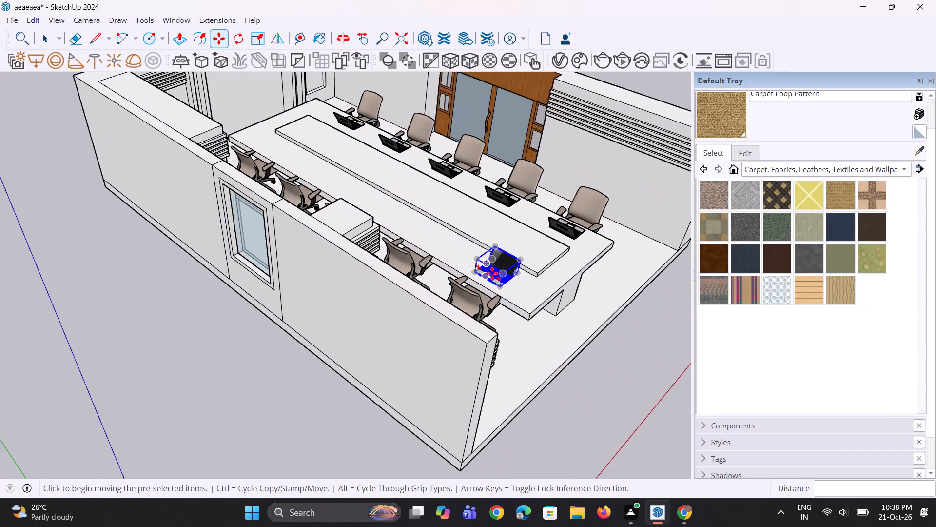
scroll(492, 273, "up", 7)
key("m")
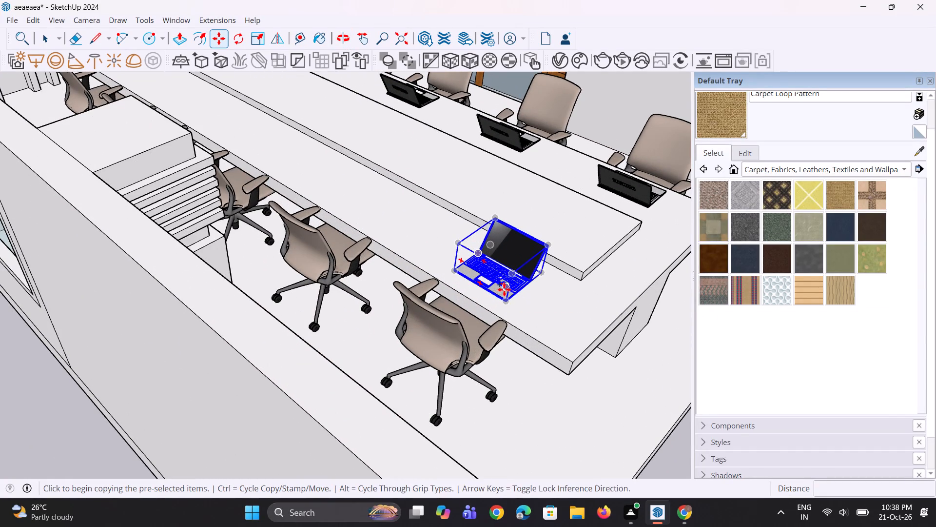
left_click(504, 301)
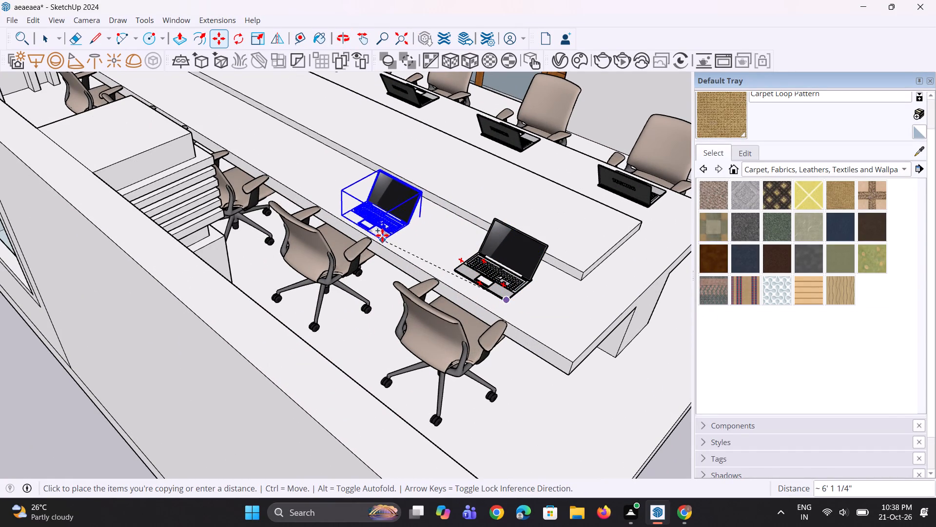
left_click(381, 228)
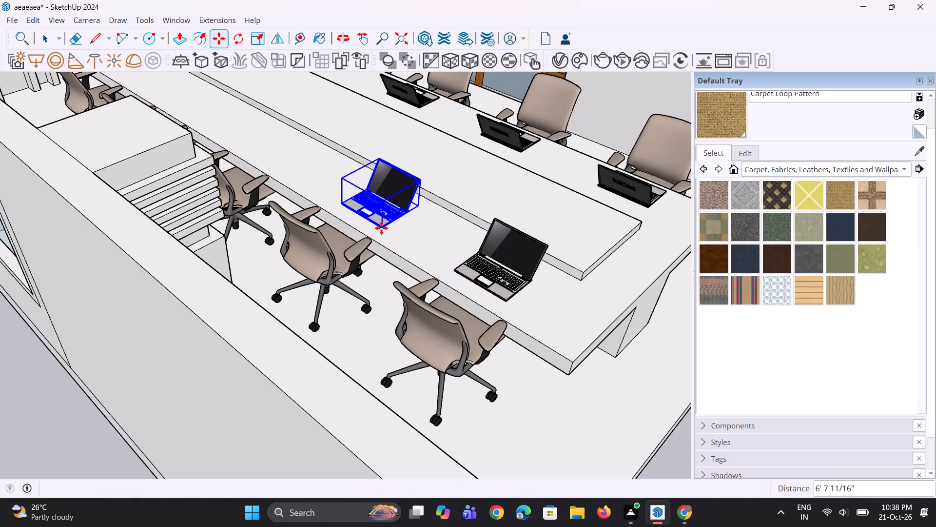
type("*4")
key("Return")
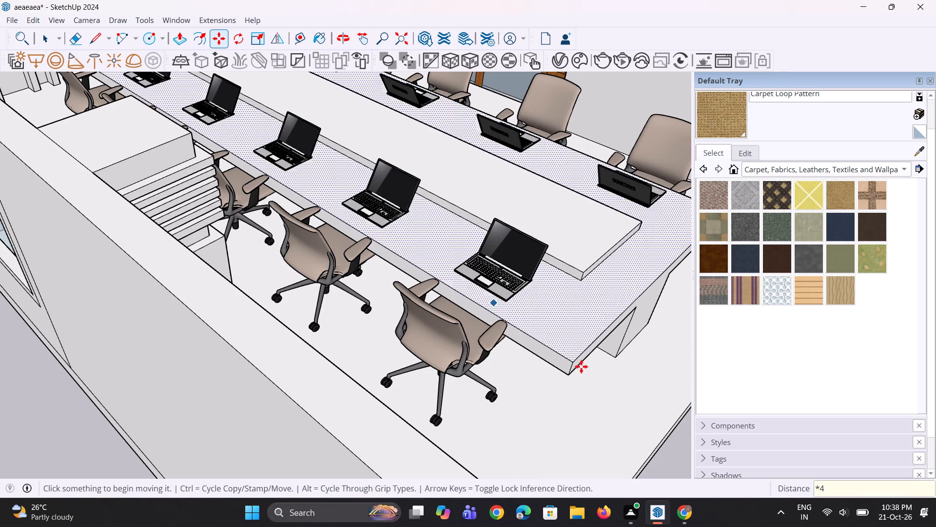
scroll(581, 366, "down", 4)
scroll(398, 308, "down", 5)
key("space")
key("space")
left_click(590, 413)
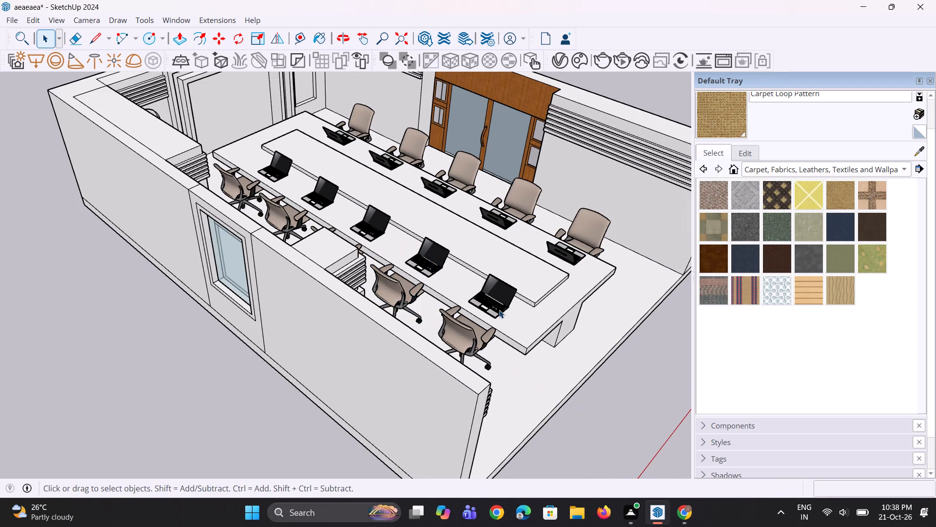
Examine the laptop and chair arrangement around the conference table from several angles and distances.
scroll(451, 289, "down", 4)
middle_click_drag(477, 306, 439, 223)
scroll(465, 255, "up", 3)
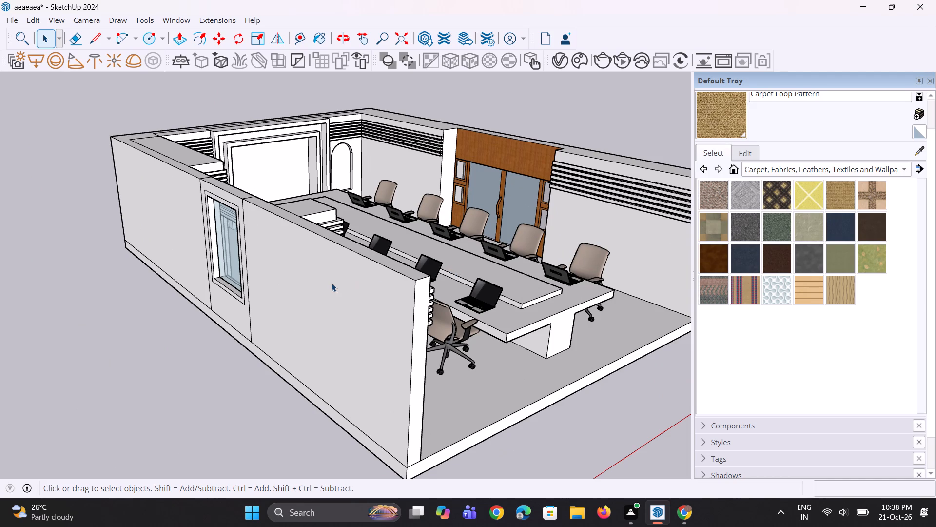
scroll(331, 283, "down", 4)
middle_click_drag(440, 315, 404, 332)
scroll(374, 312, "down", 4)
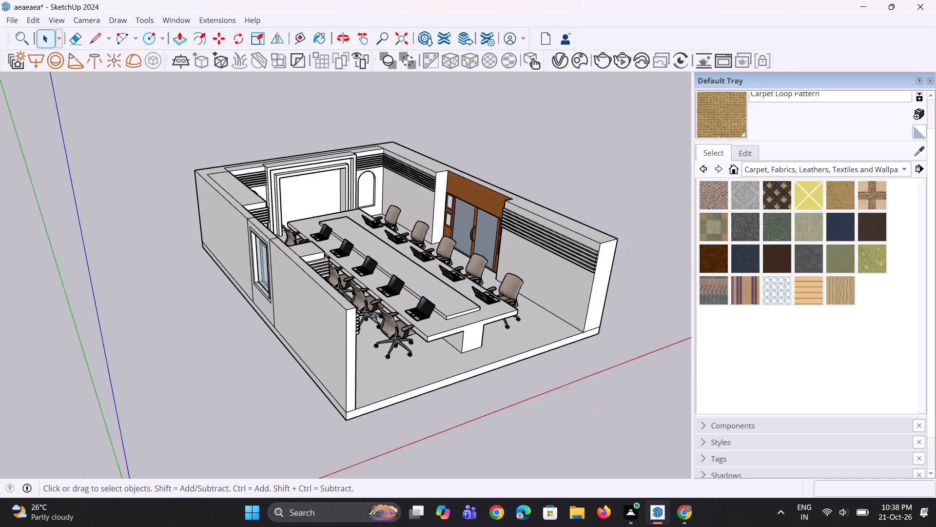
middle_click_drag(412, 359, 404, 352)
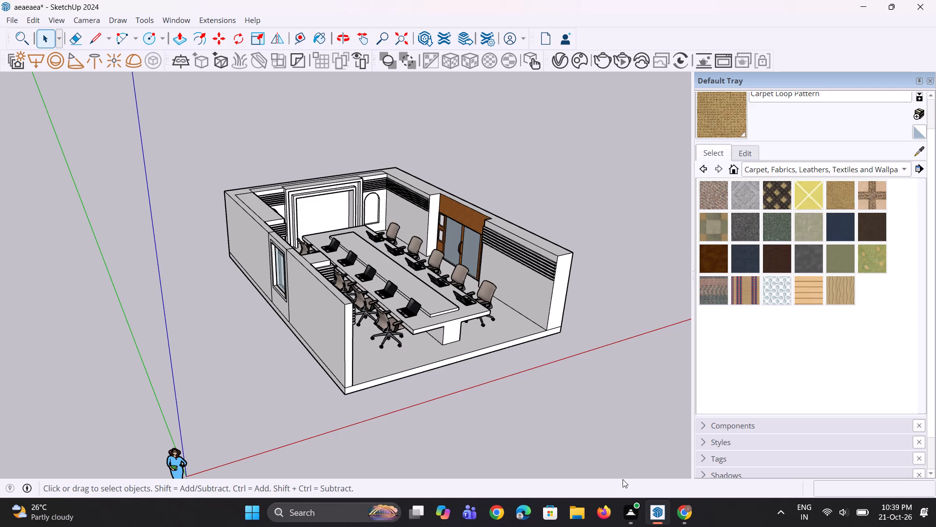
Switch to 3D Warehouse in Chrome and search the models for "book".
left_click(678, 514)
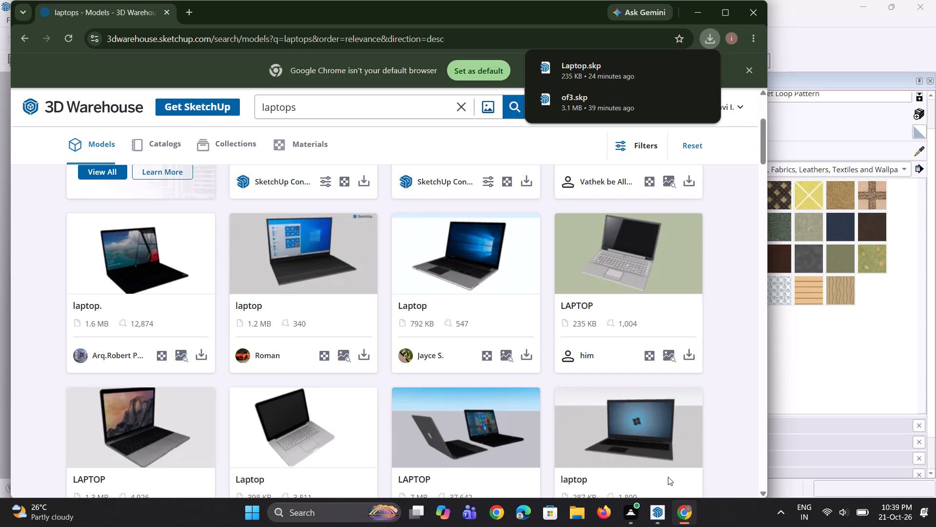
left_click(463, 111)
type("bool")
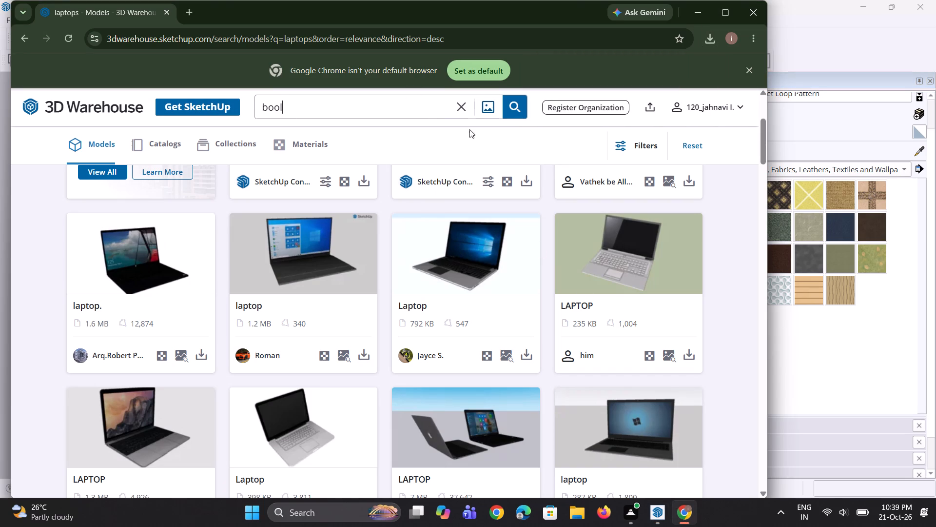
key("Return")
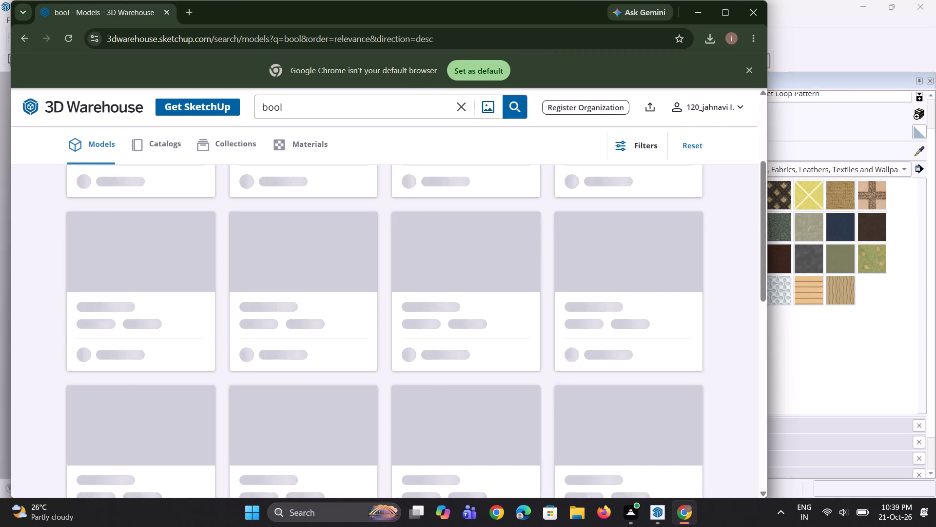
left_click(354, 113)
key("BackSpace")
key("k")
key("Return")
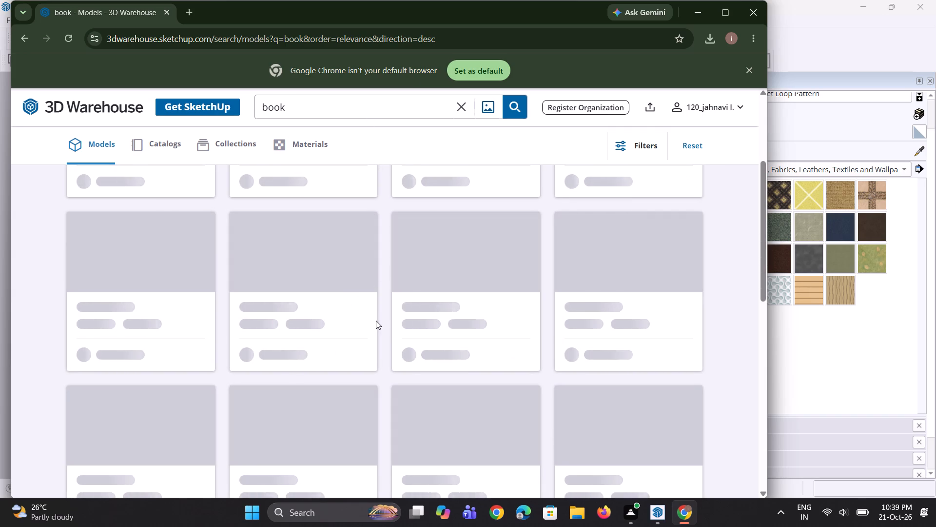
Browse the book search results for a model suited to the conference table.
scroll(481, 327, "down", 3)
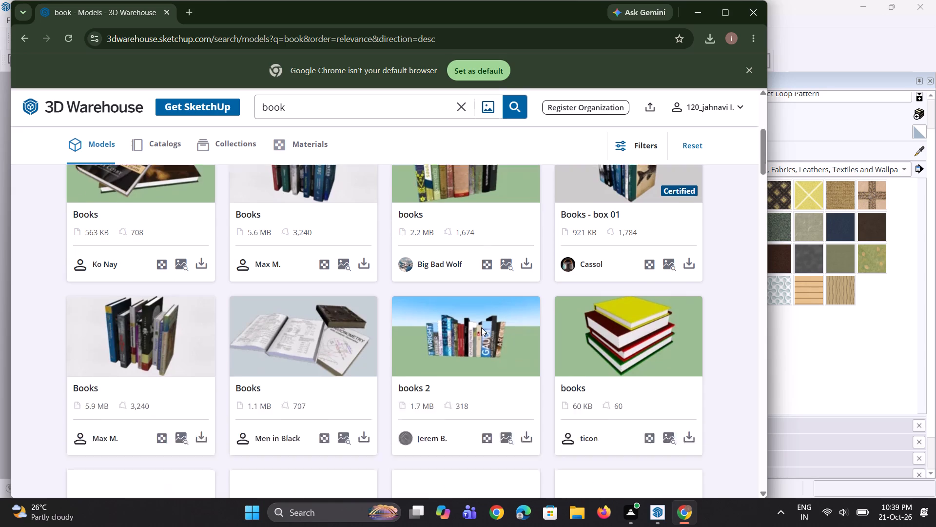
scroll(481, 327, "down", 6)
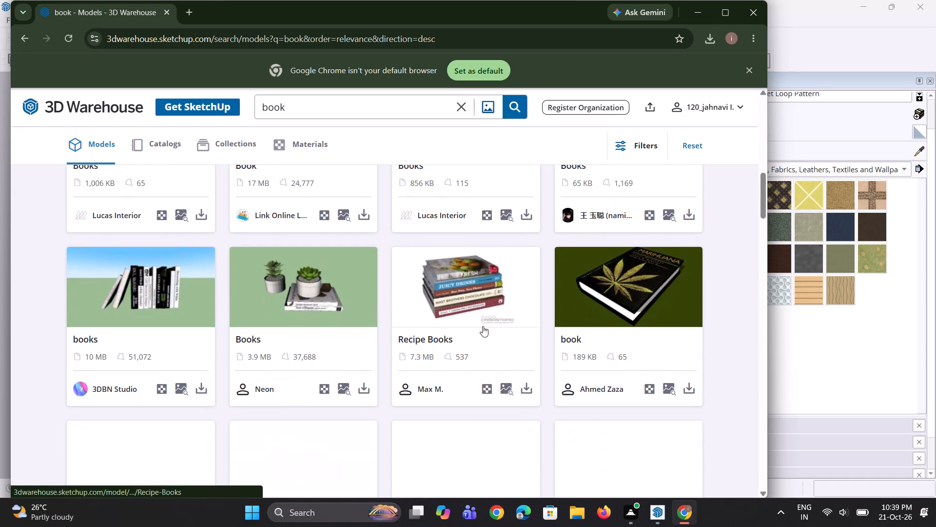
scroll(483, 326, "down", 7)
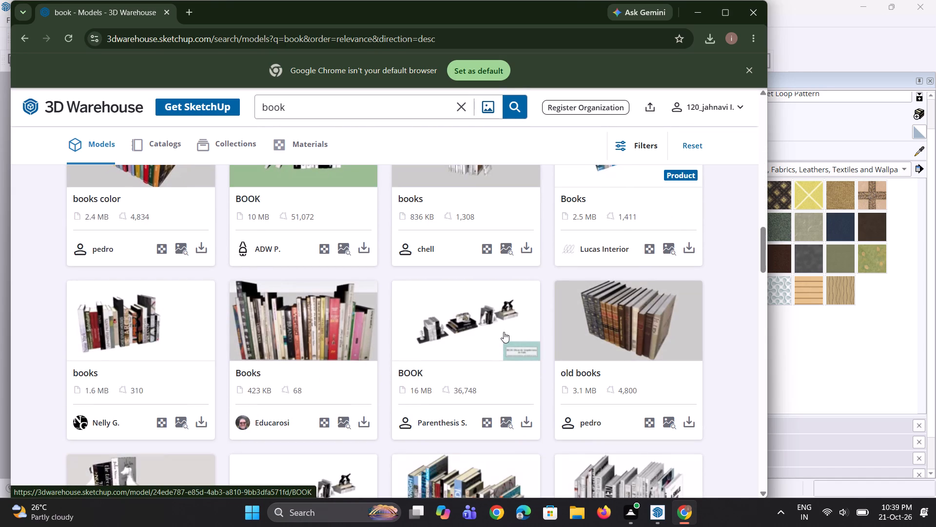
scroll(504, 332, "up", 15)
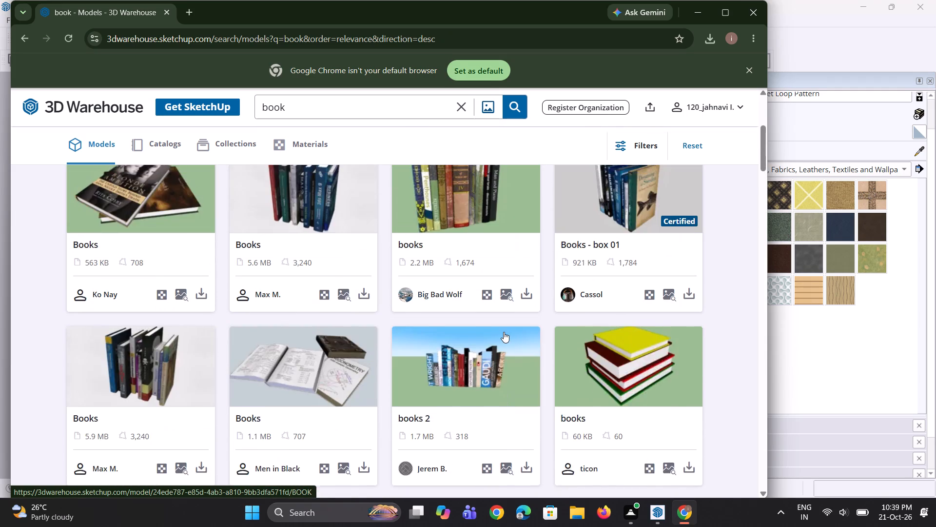
scroll(504, 332, "up", 8)
scroll(504, 332, "down", 12)
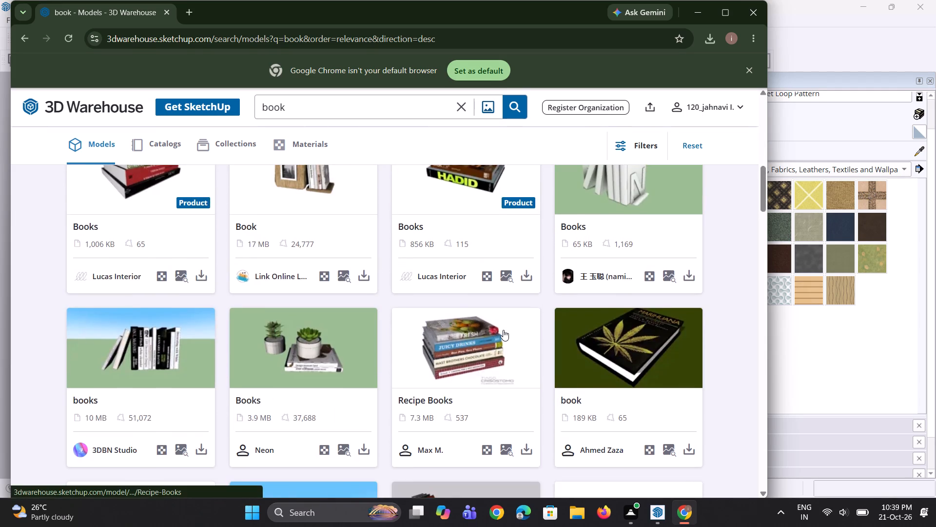
scroll(503, 330, "down", 15)
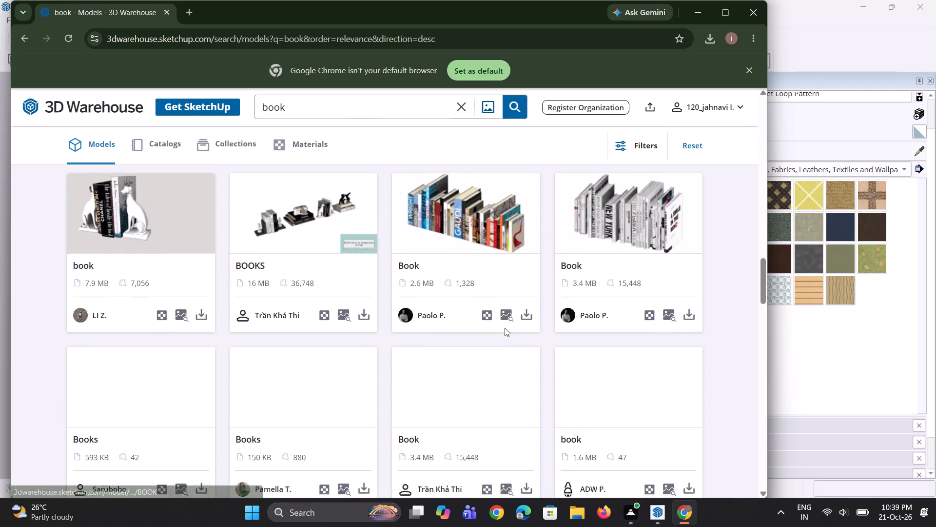
scroll(505, 328, "down", 4)
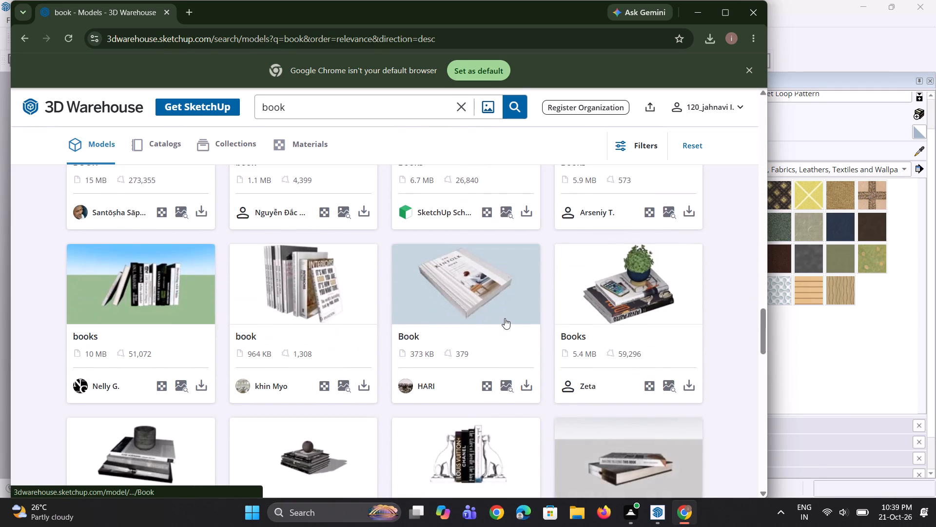
scroll(505, 318, "down", 5)
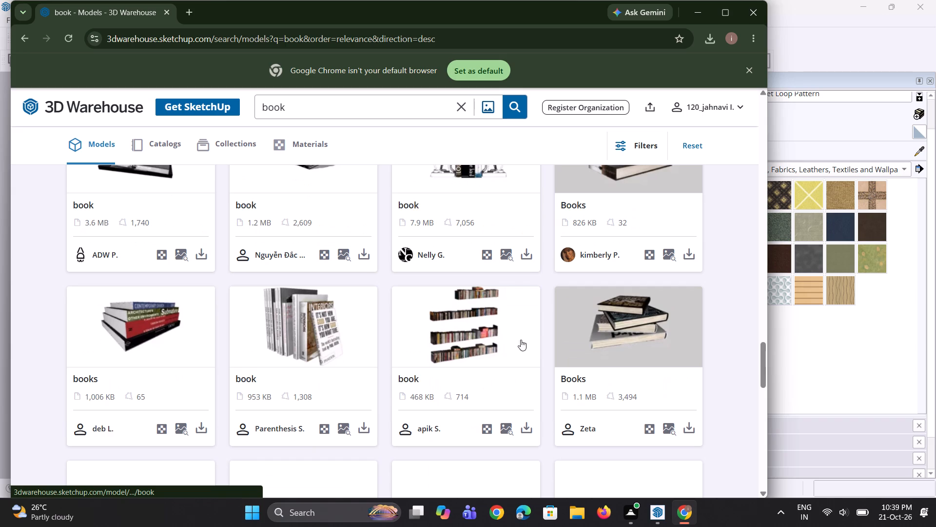
scroll(521, 348, "down", 6)
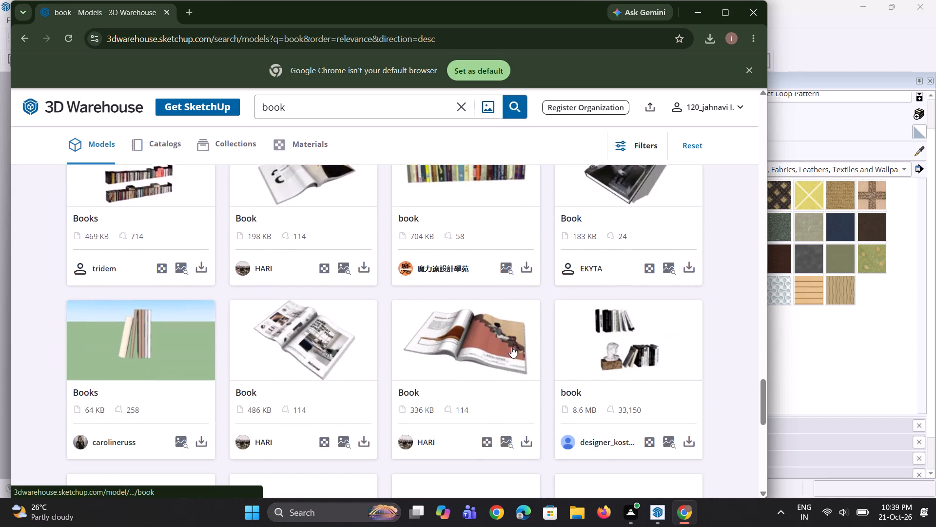
scroll(511, 347, "down", 6)
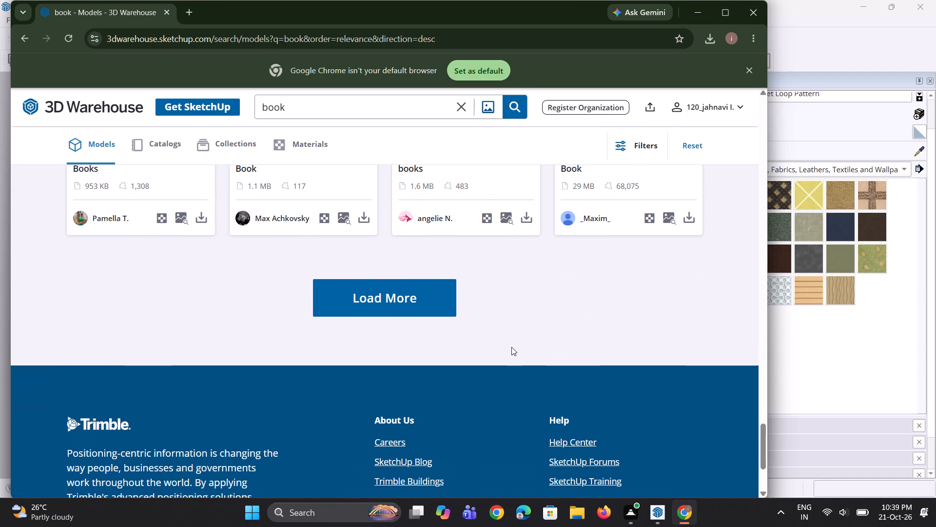
Search the 3D Warehouse models for "mike" and look through the first results.
left_click(456, 107)
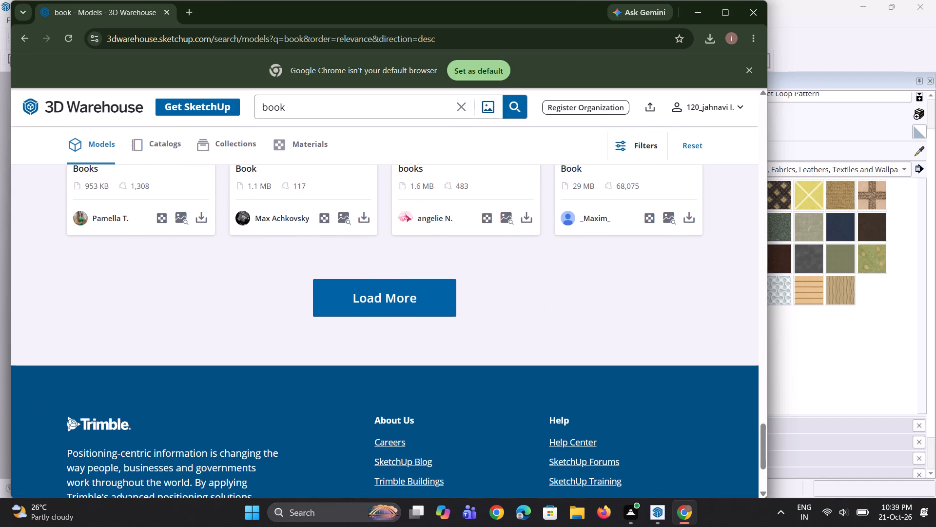
type("mike")
key("Return")
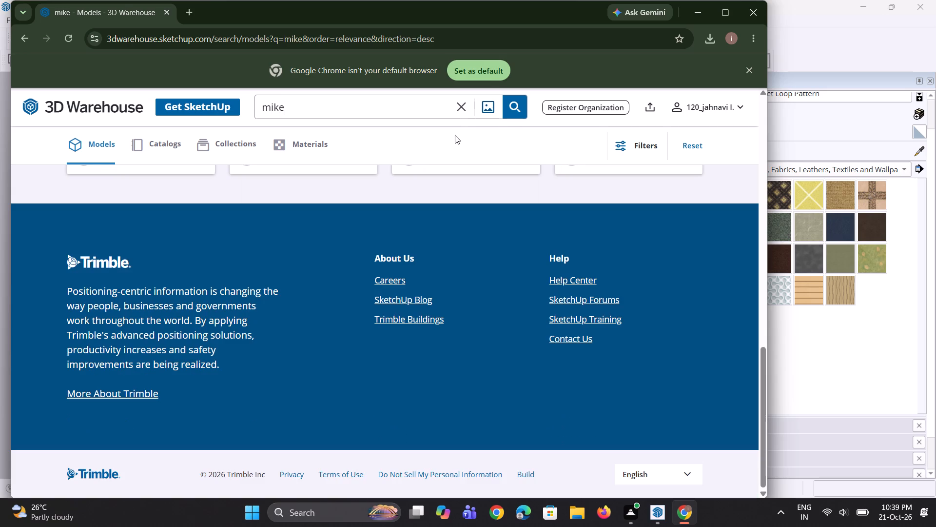
scroll(411, 234, "up", 7)
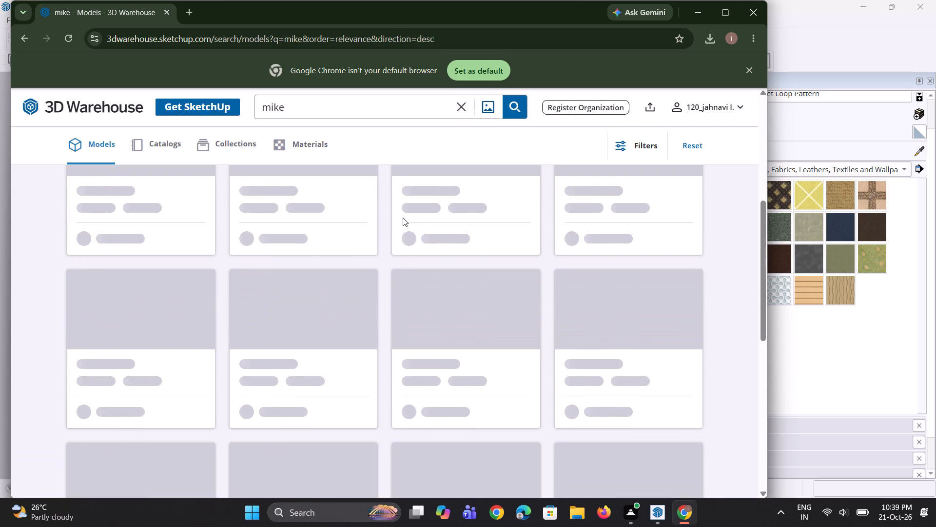
scroll(441, 293, "up", 4)
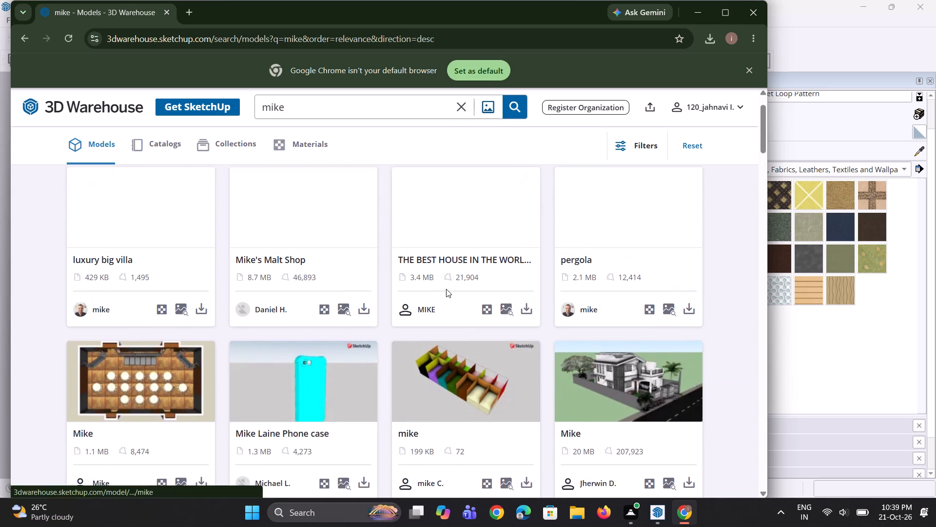
scroll(447, 288, "up", 4)
scroll(416, 260, "up", 3)
Change the model search to "mice" and look through the first results.
left_click(332, 119)
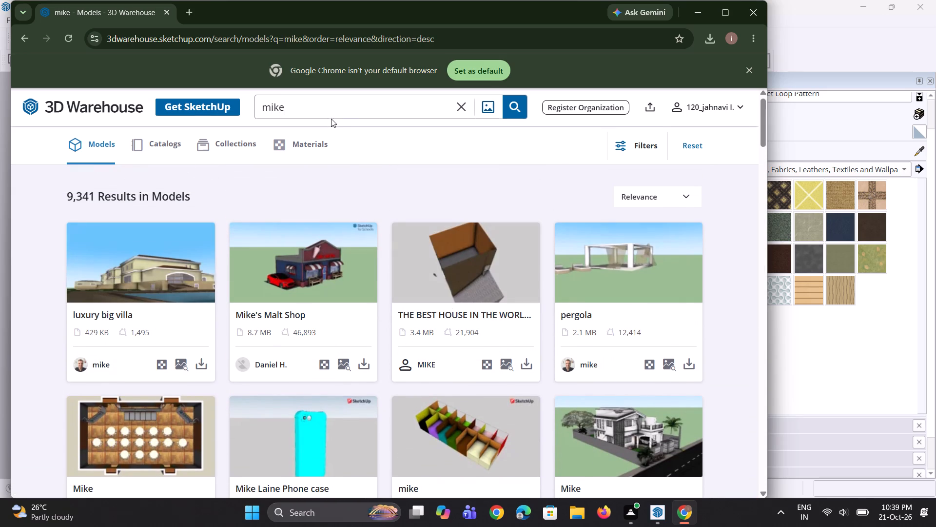
left_click(330, 115)
key("BackSpace")
key("BackSpace")
key("BackSpace")
type("ice")
key("Return")
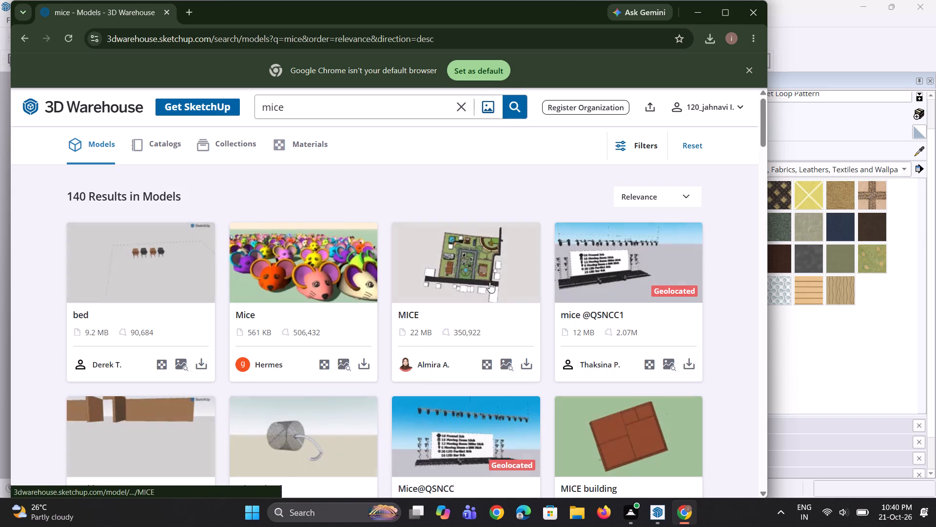
scroll(496, 283, "down", 3)
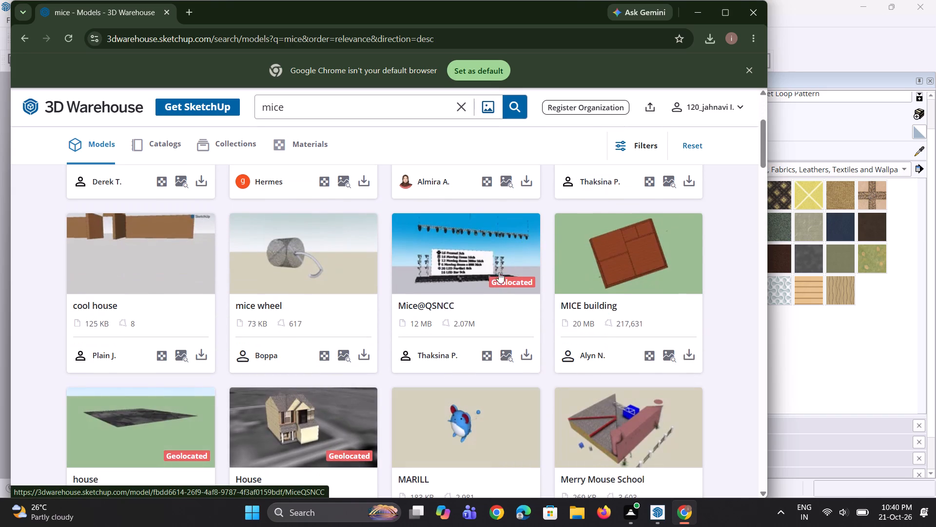
Change the model search to "micke" and look through the results.
left_click(390, 112)
key("BackSpace")
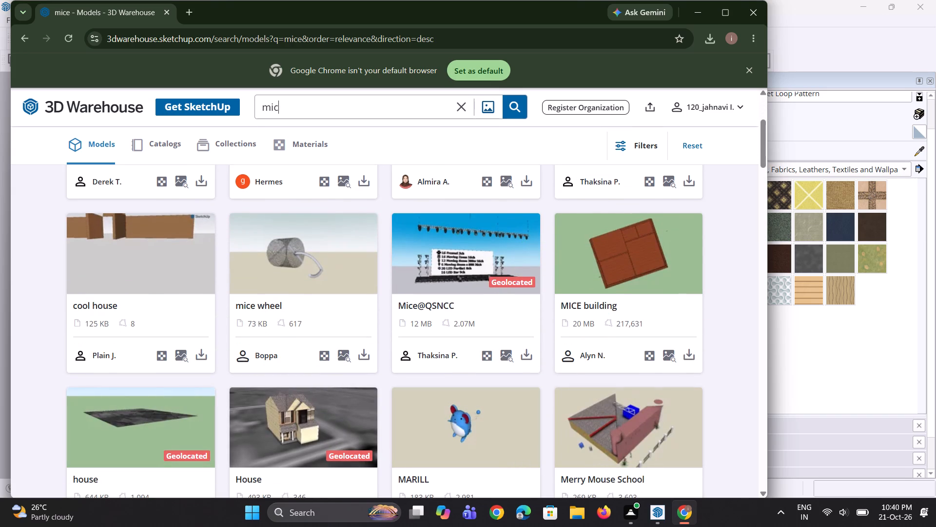
type("ke")
key("Return")
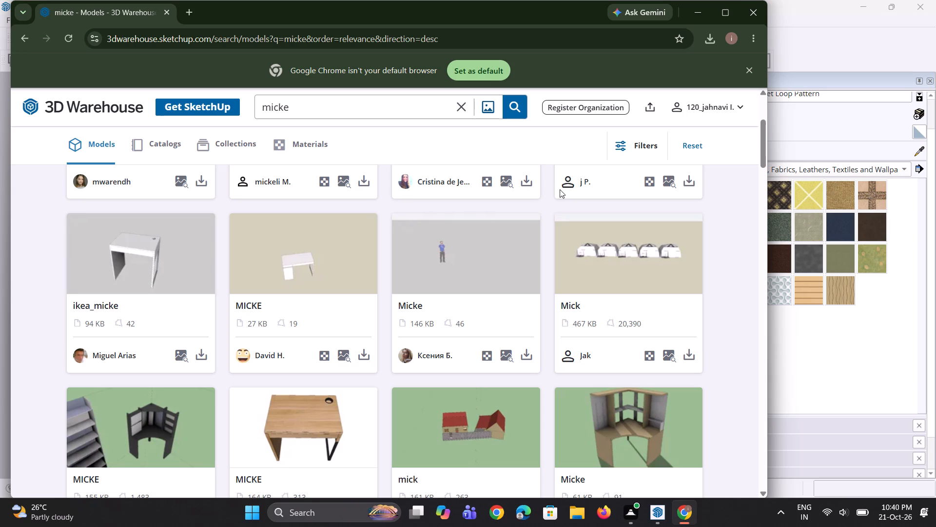
scroll(541, 345, "down", 3)
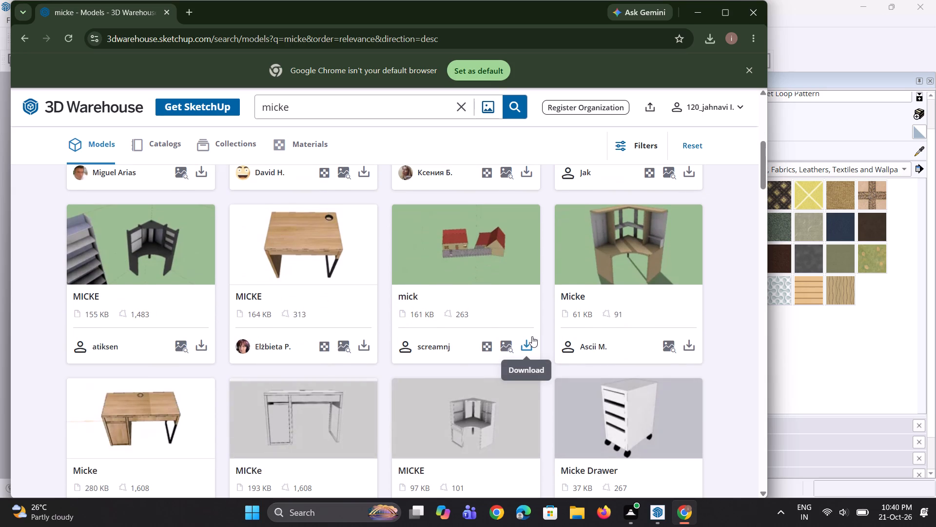
Look further through the "micke" model results, repeating the same search once more.
scroll(531, 336, "down", 2)
scroll(473, 322, "down", 1)
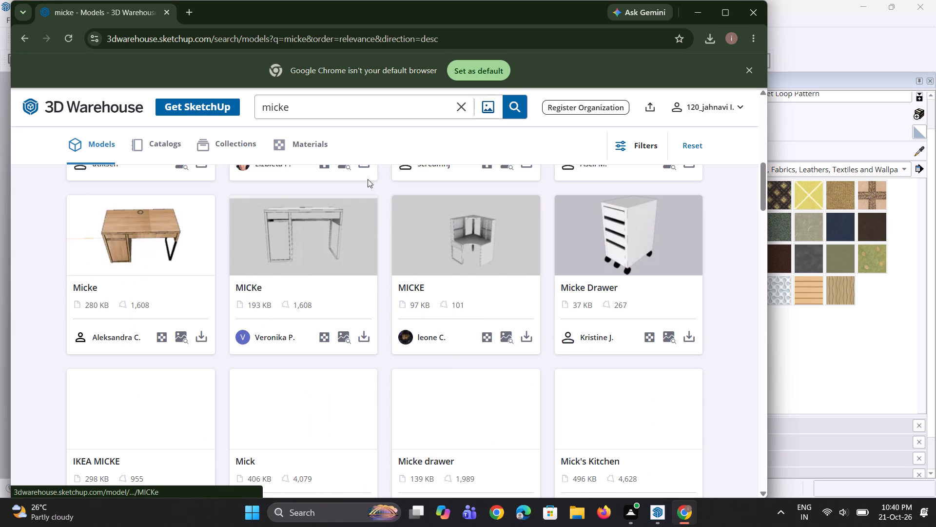
left_click(461, 106)
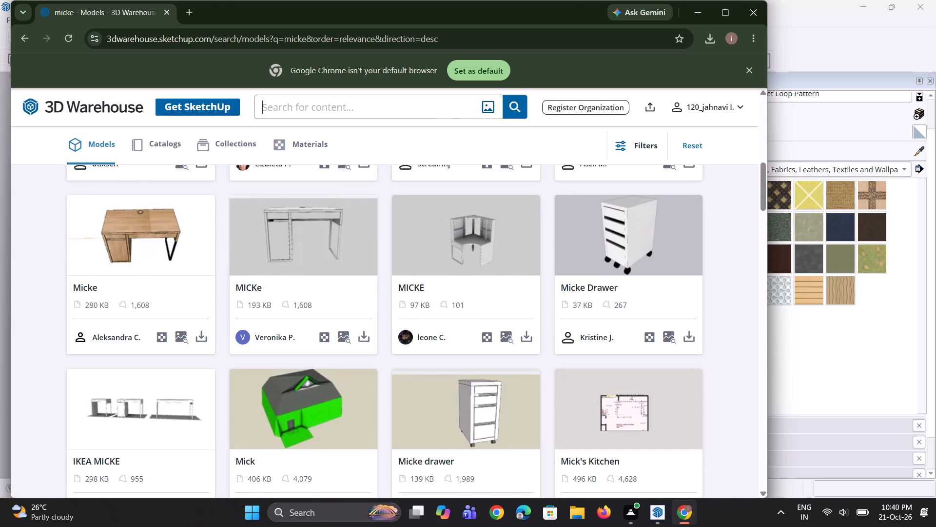
type("micke")
key("Return")
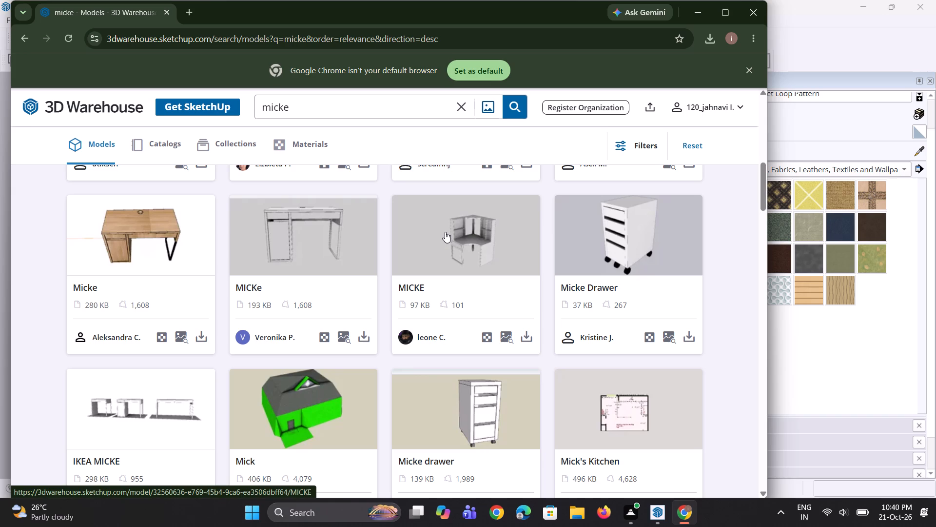
scroll(446, 255, "up", 5)
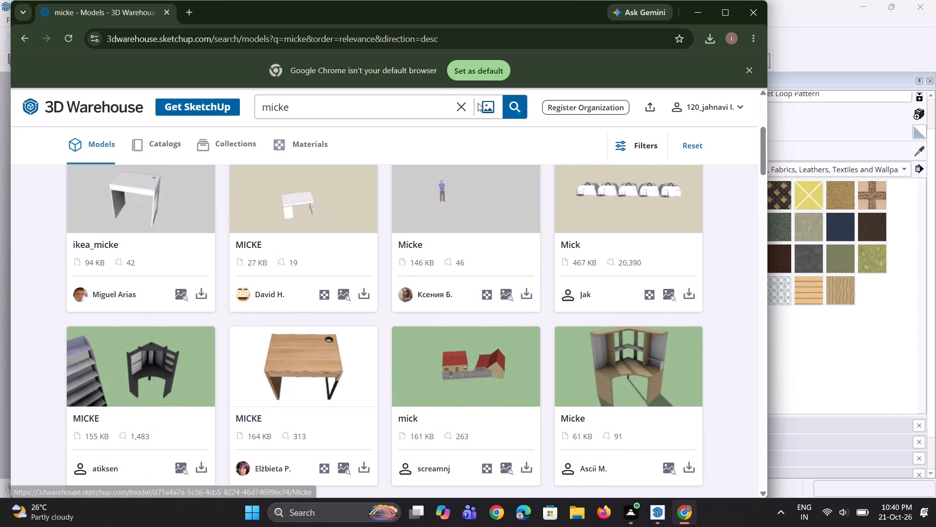
Replace the 3D Warehouse model search term with "microphone" and run the search.
left_click(464, 105)
key("b")
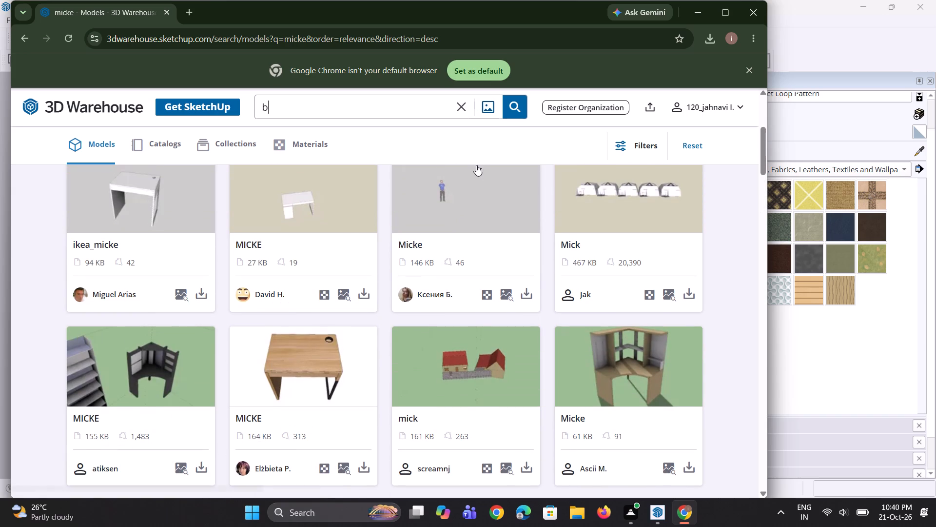
key("BackSpace")
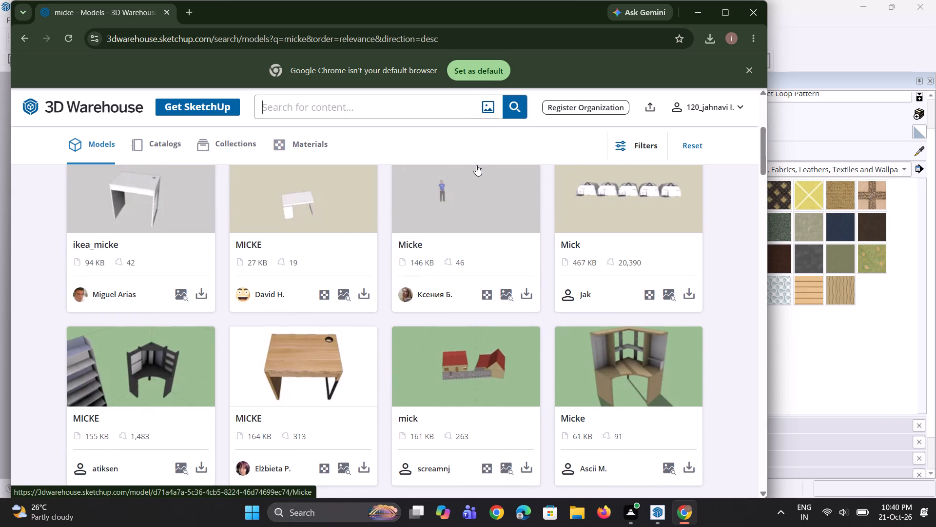
left_click(649, 510)
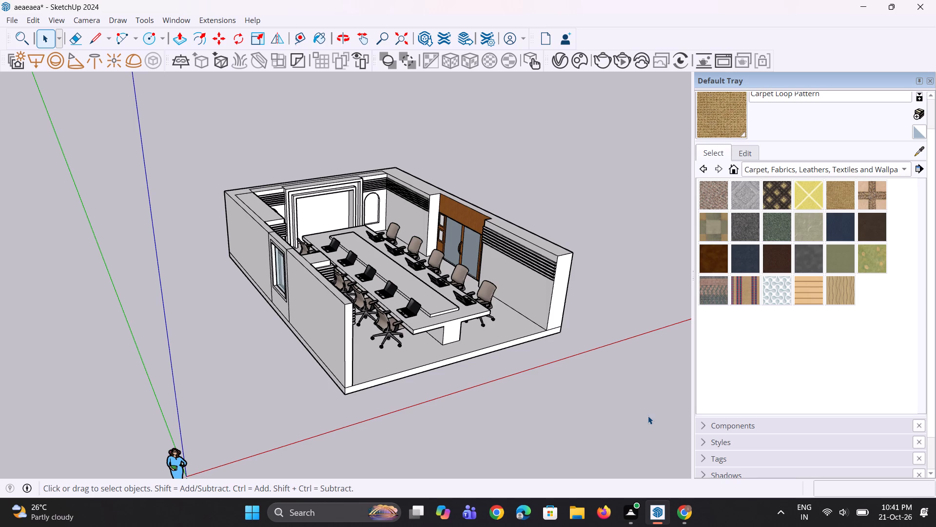
left_click(681, 520)
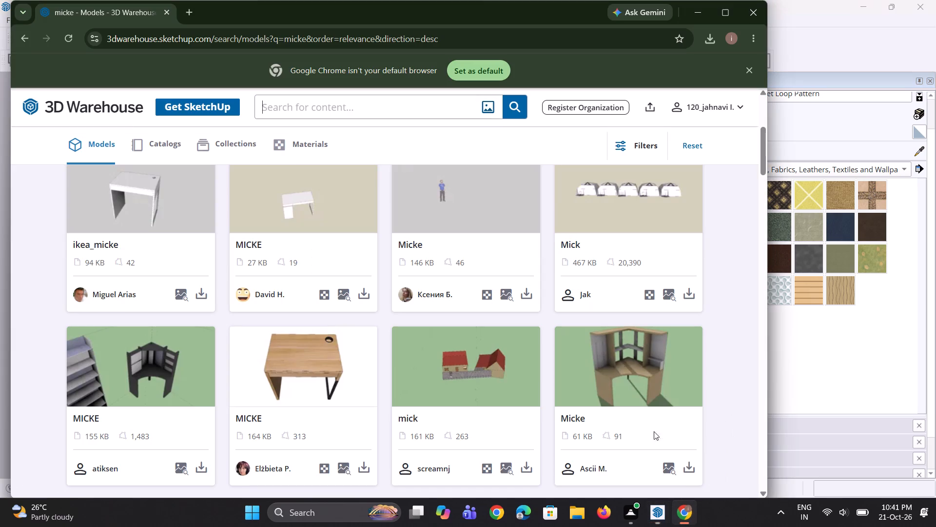
key("m")
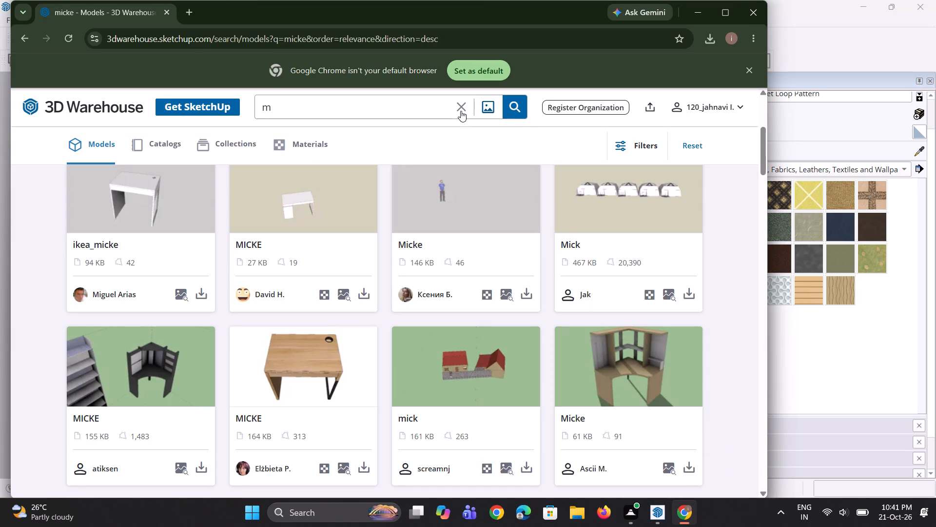
type("icrophine")
key("BackSpace")
key("BackSpace")
key("BackSpace")
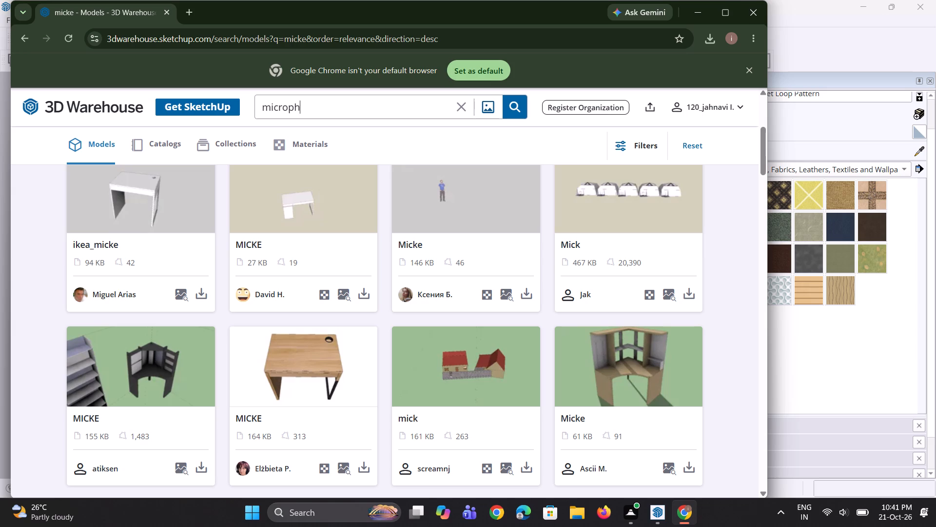
type("one")
key("Return")
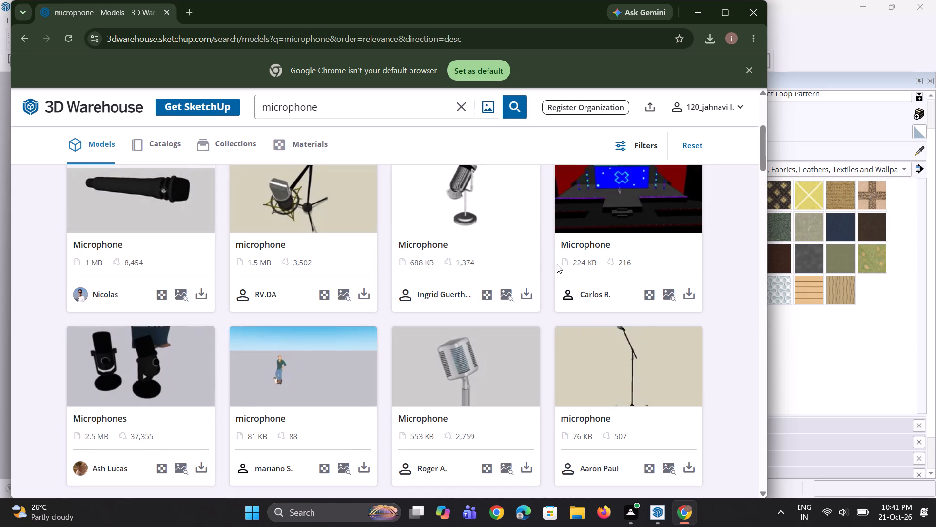
Look through the microphone results and download the 4.2 MB black desktop gooseneck microphone model.
scroll(555, 332, "down", 5)
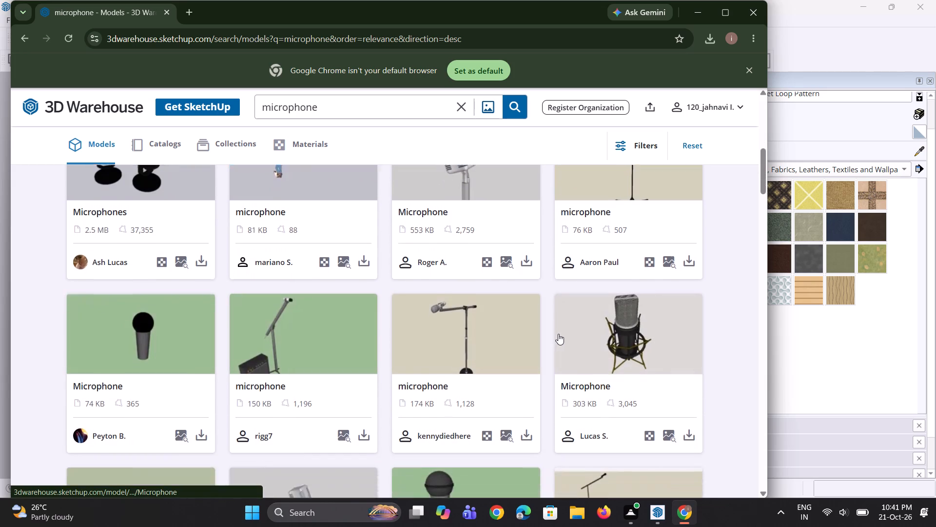
scroll(558, 334, "down", 1)
scroll(558, 334, "up", 3)
scroll(477, 316, "up", 4)
scroll(398, 303, "up", 5)
scroll(352, 305, "up", 3)
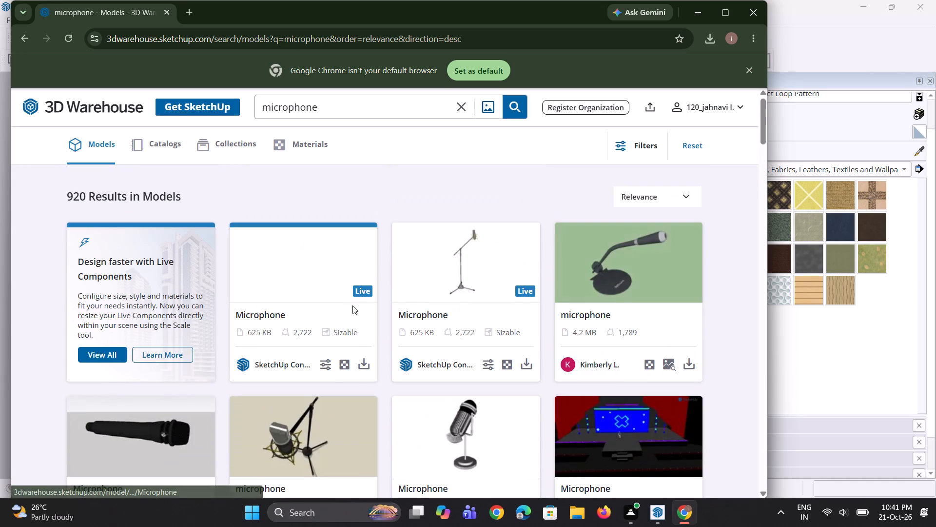
scroll(414, 303, "down", 1)
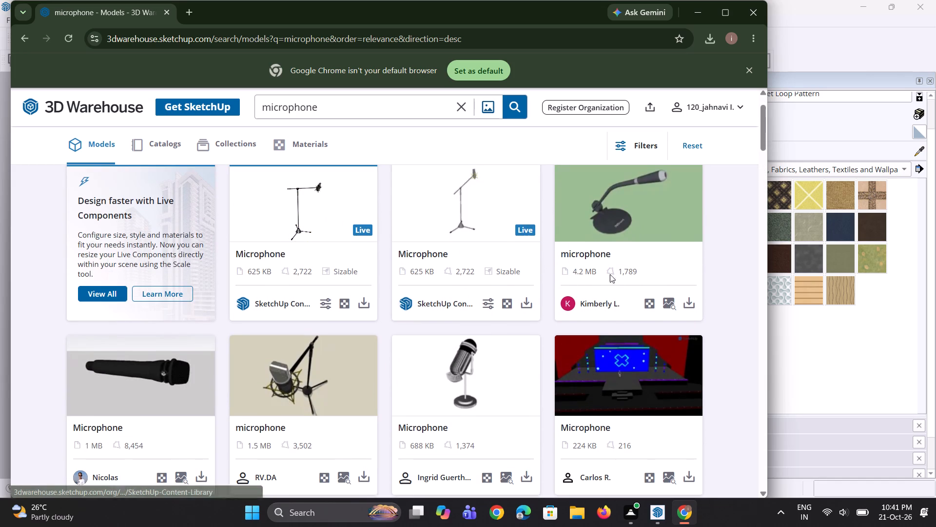
left_click(691, 303)
left_click(622, 335)
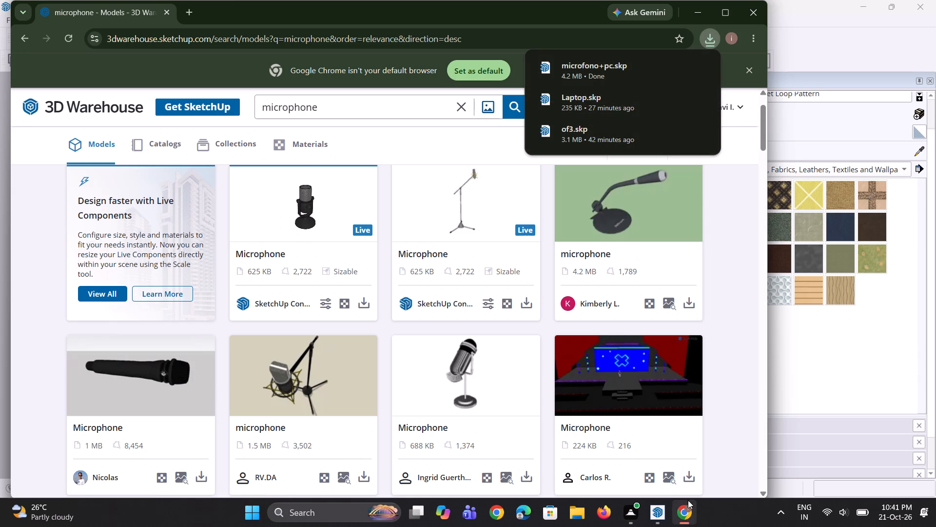
Switch to SketchUp and import the microfono+pc model from the Downloads folder.
left_click(655, 512)
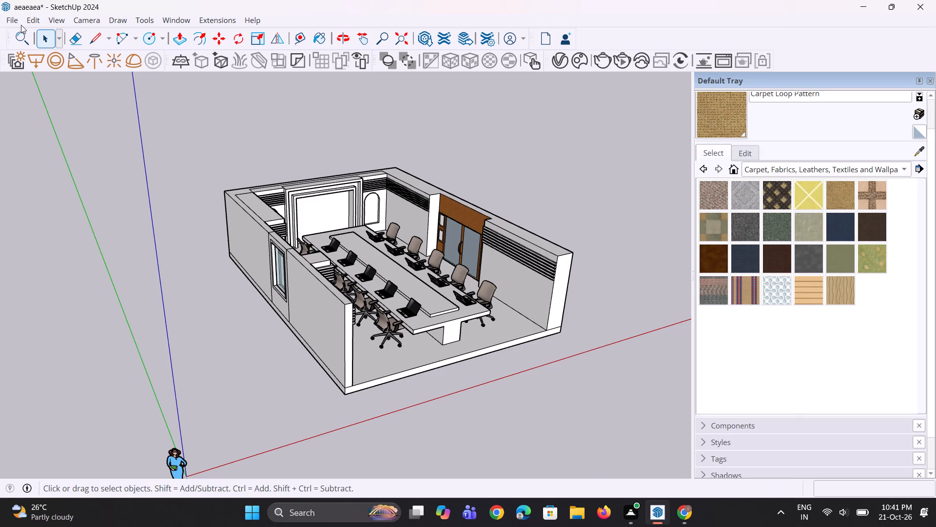
left_click(20, 22)
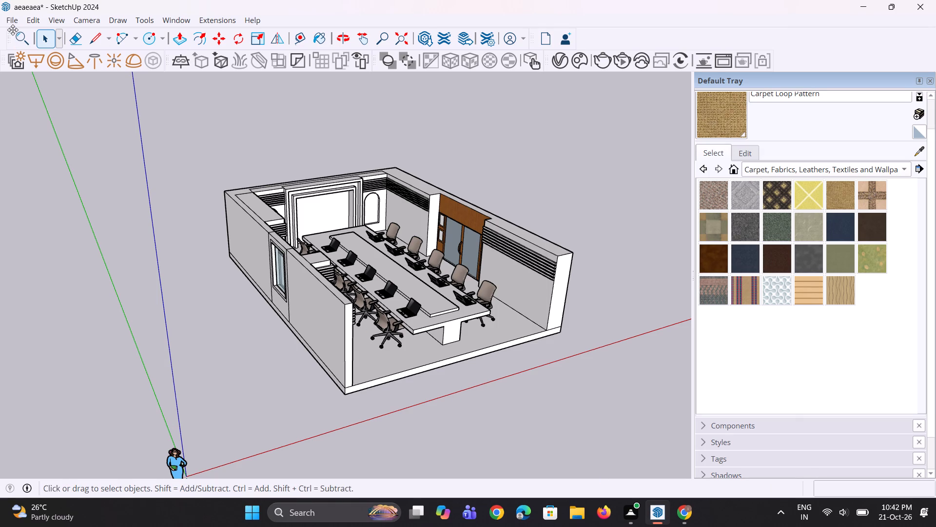
left_click(15, 24)
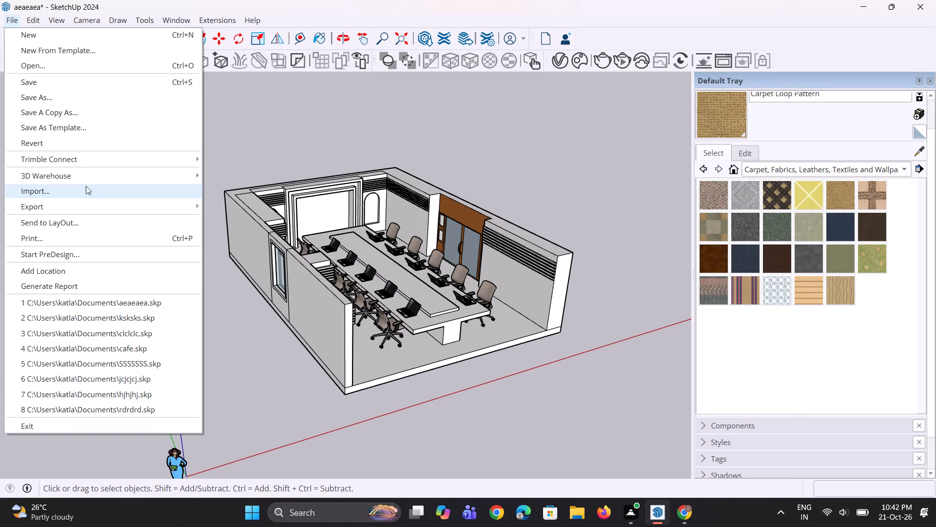
left_click(88, 190)
left_click(145, 141)
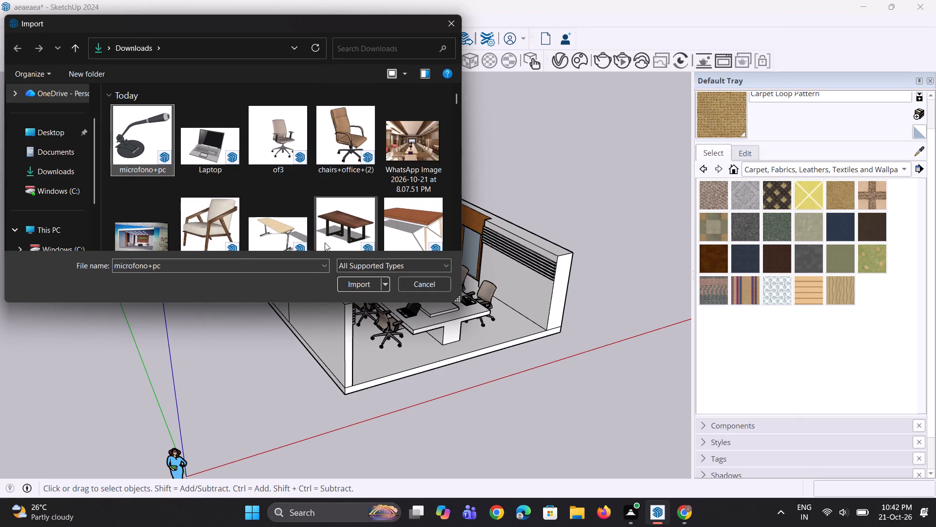
left_click(361, 285)
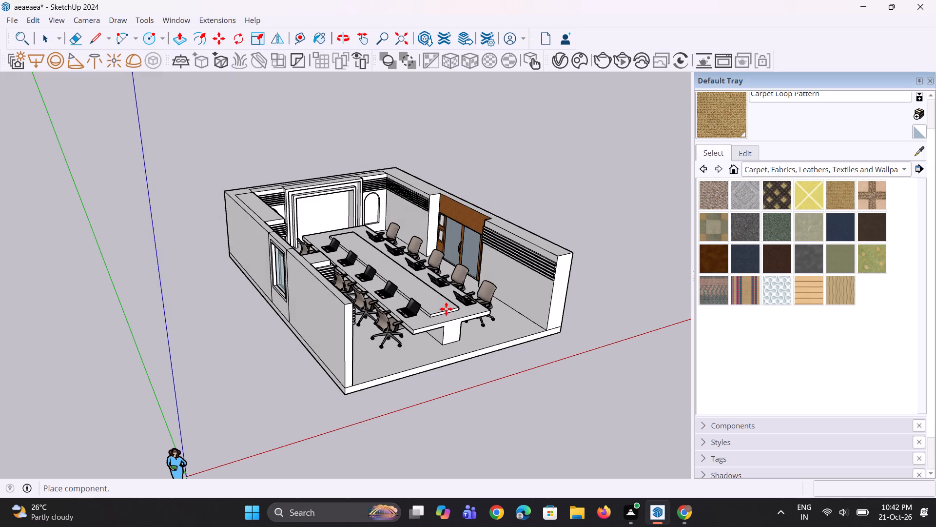
Place the imported microphone on the raised centre panel at the conference table's open end.
scroll(444, 313, "up", 2)
scroll(345, 295, "down", 9)
middle_click_drag(550, 256, 486, 251)
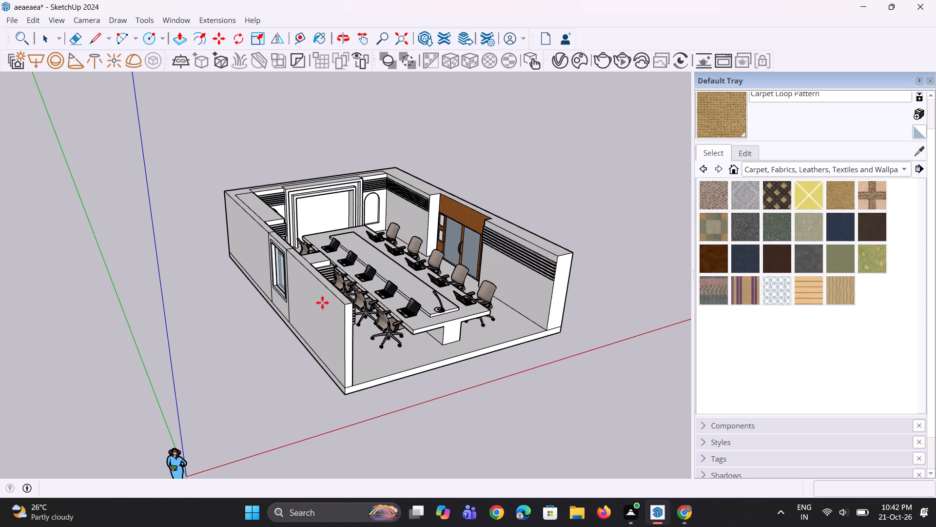
scroll(311, 301, "down", 1)
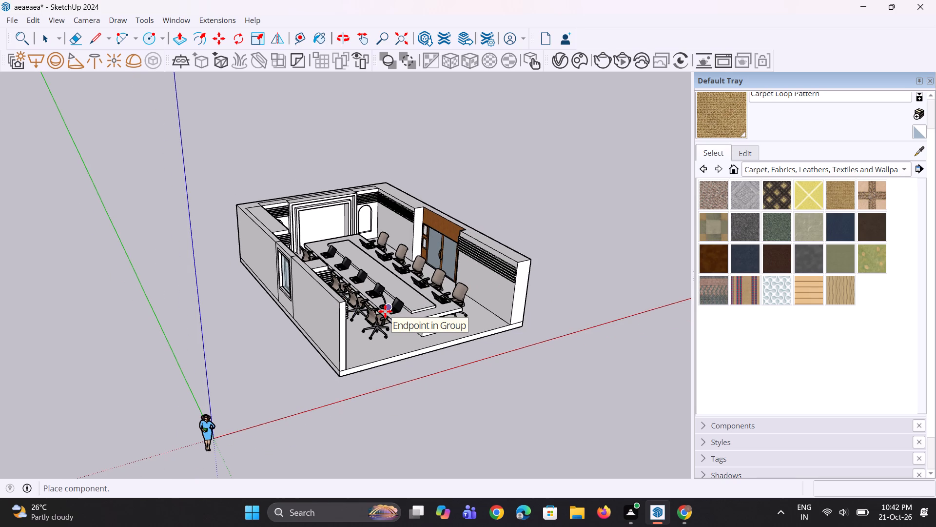
scroll(403, 308, "up", 13)
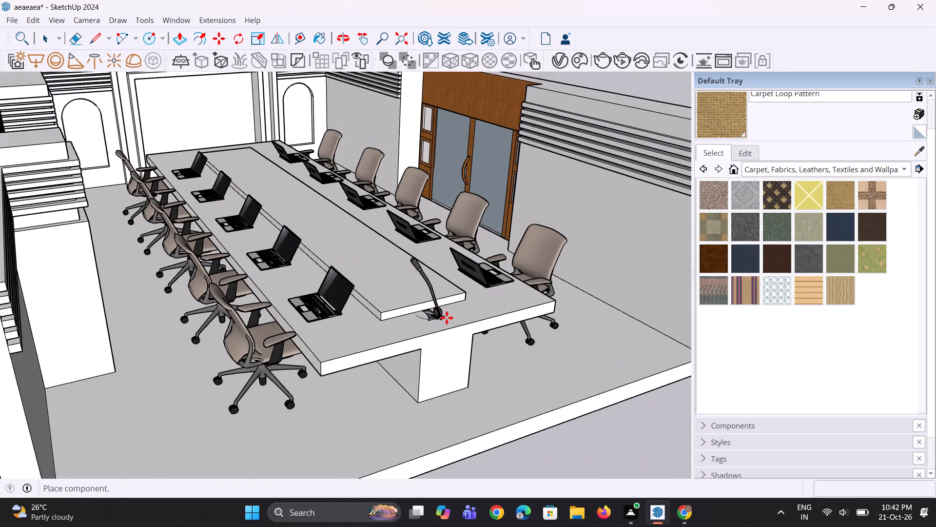
scroll(429, 307, "down", 11)
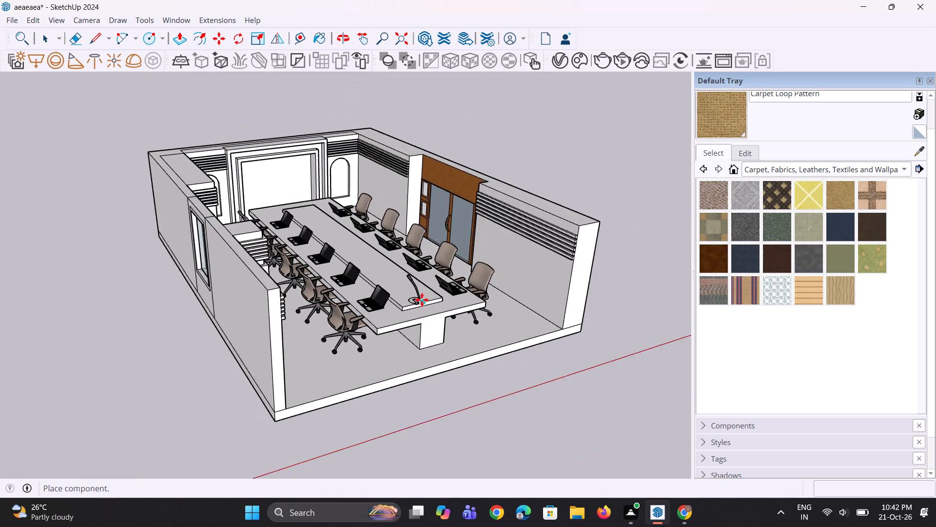
scroll(422, 300, "down", 2)
left_click(418, 295)
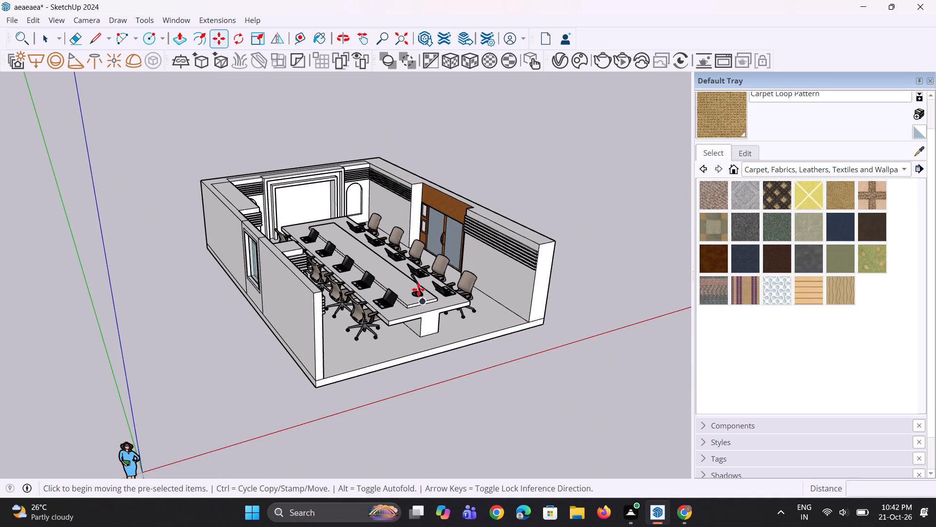
Rotate the placed microphone 180 degrees horizontally, using a centre point outside the room's open side.
key("space")
key("space")
key("space")
left_click(242, 39)
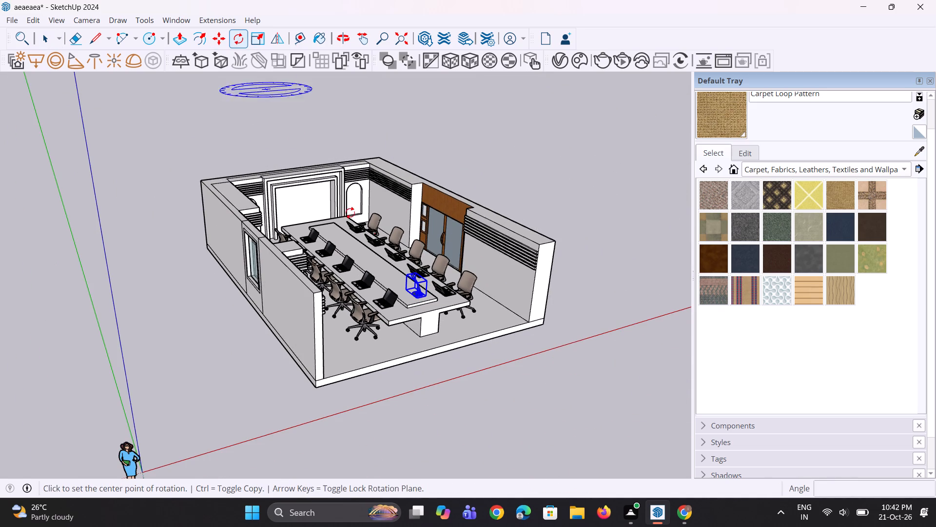
scroll(444, 324, "up", 2)
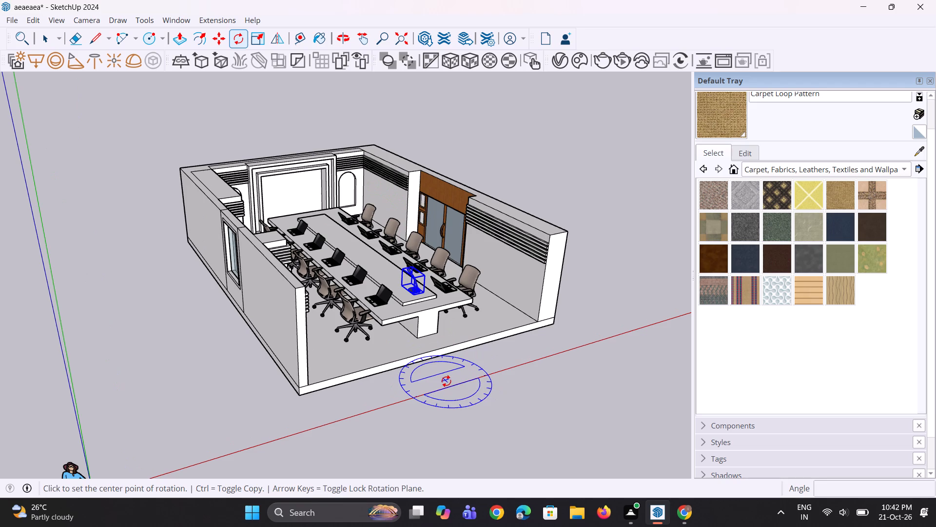
left_click(446, 381)
left_click(503, 362)
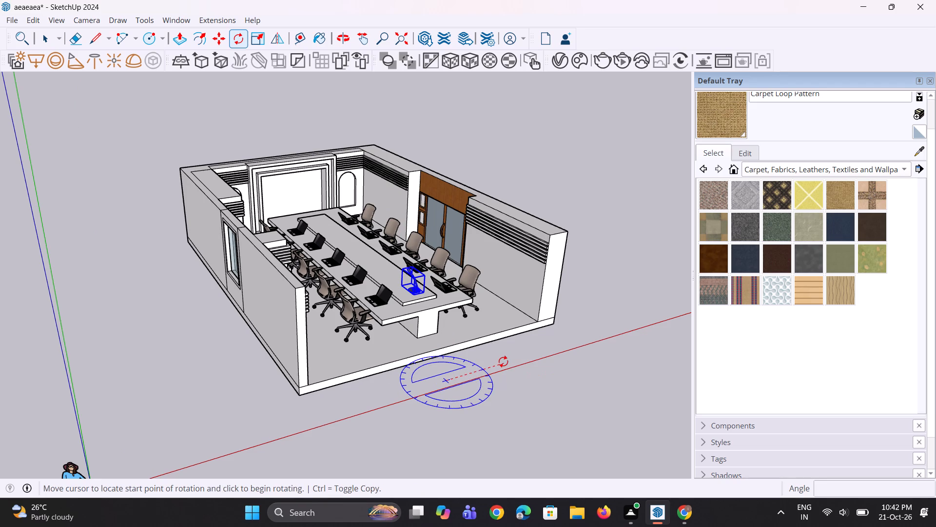
left_click(364, 408)
Move the rotated microphone back onto the raised centre panel at the conference table's open end.
scroll(379, 377, "down", 1)
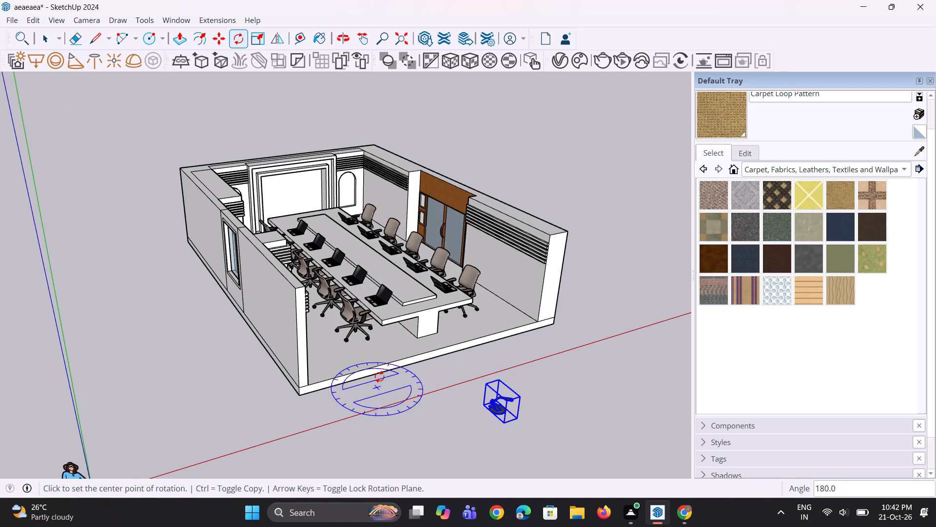
key("m")
left_click(489, 423)
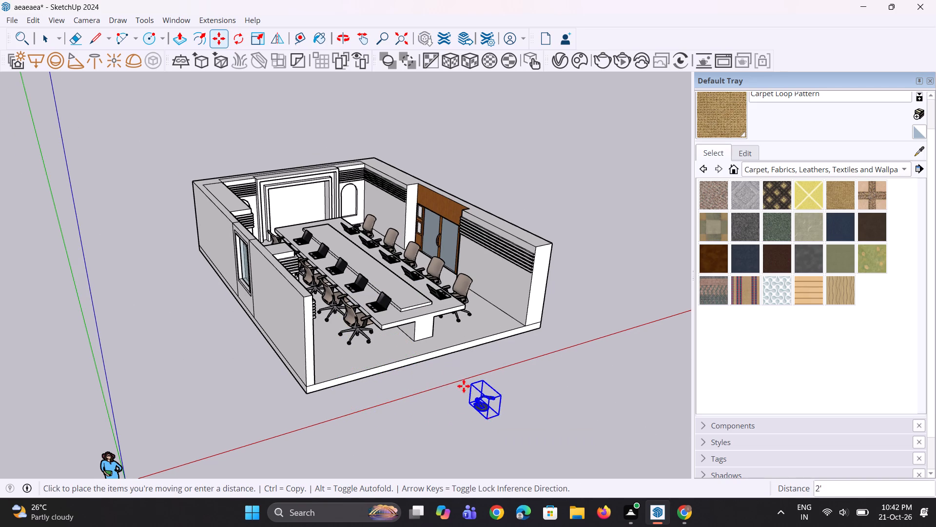
scroll(406, 306, "up", 5)
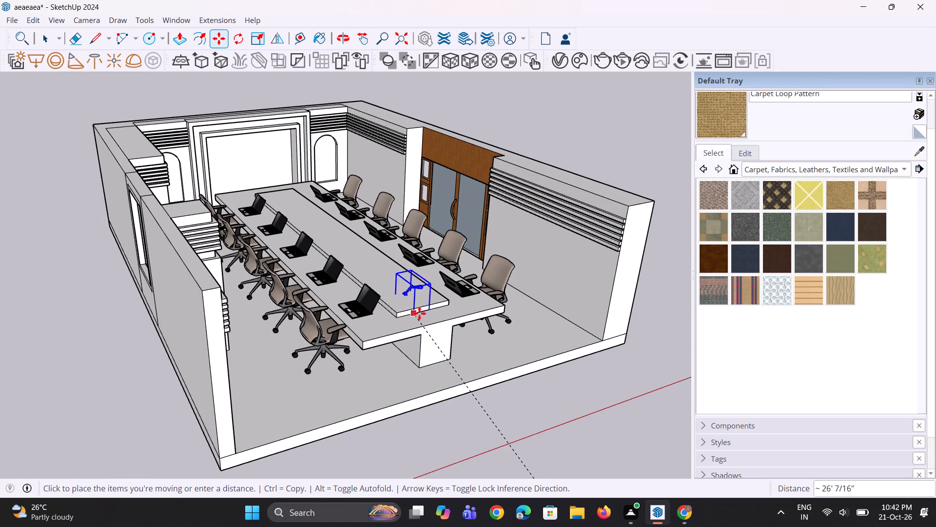
left_click(423, 307)
scroll(427, 333, "up", 1)
middle_click_drag(427, 333, 384, 337)
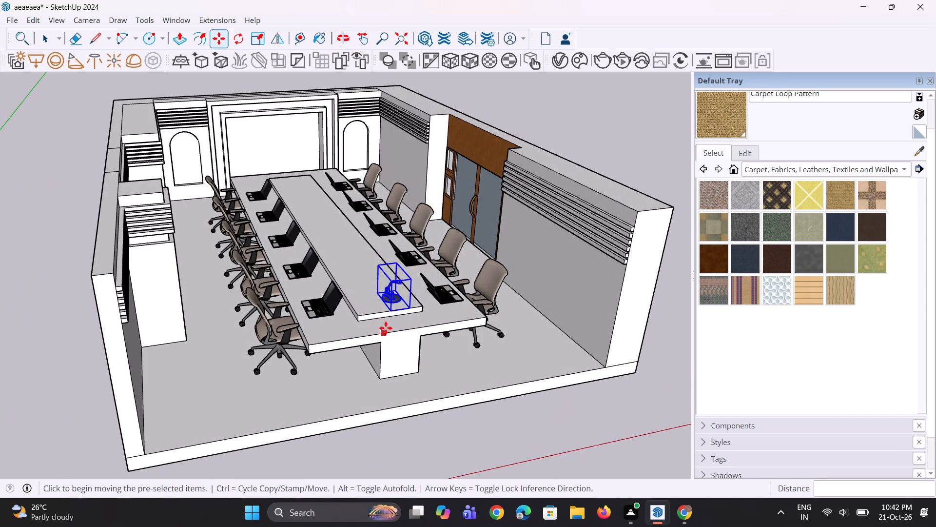
Move the microphone off the raised centre panel onto the lower tabletop at the table's open end, adjusting its position in two moves.
scroll(386, 327, "up", 10)
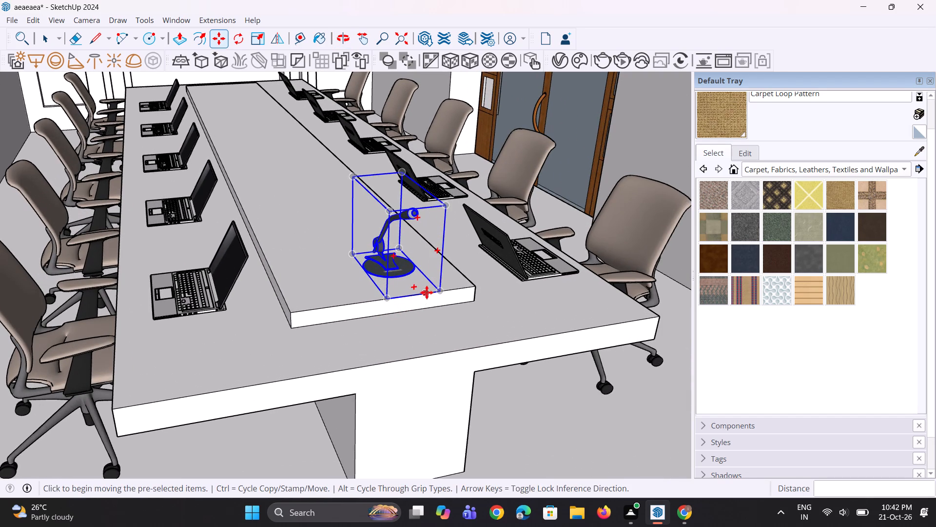
left_click(438, 292)
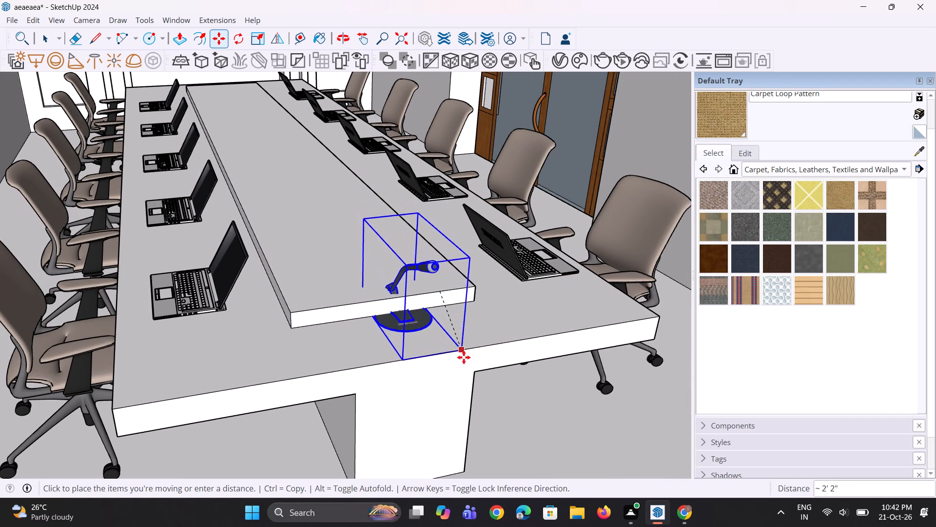
left_click(472, 348)
middle_click_drag(391, 339, 440, 345)
scroll(458, 337, "up", 2)
left_click(462, 356)
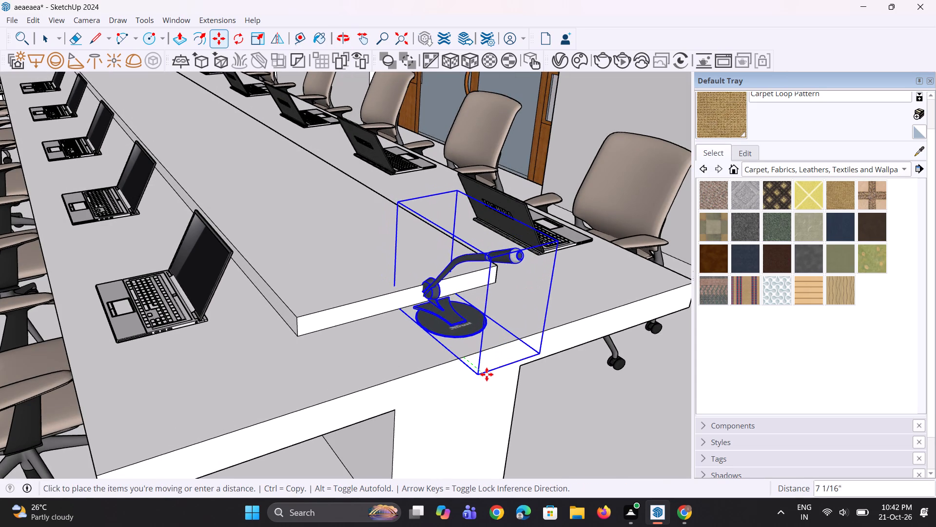
left_click(488, 376)
key("space")
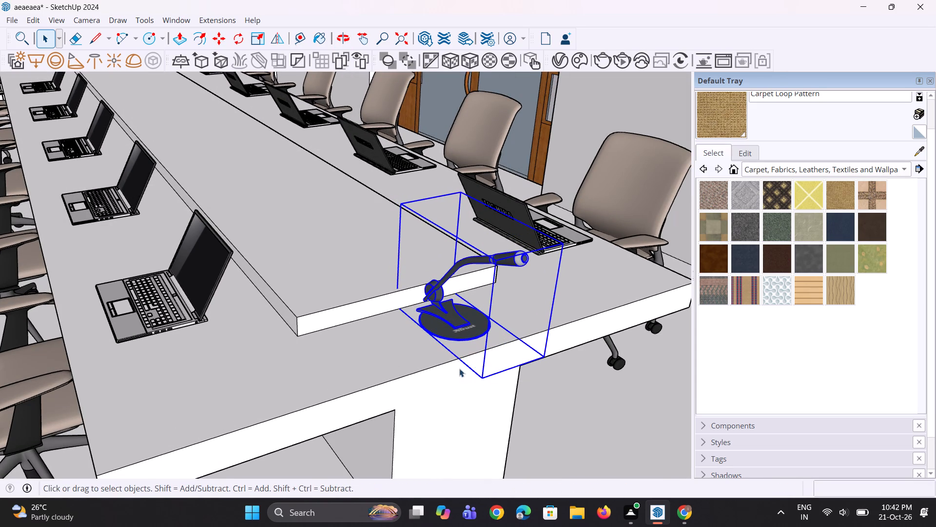
key("space")
scroll(401, 375, "down", 1)
scroll(390, 337, "down", 14)
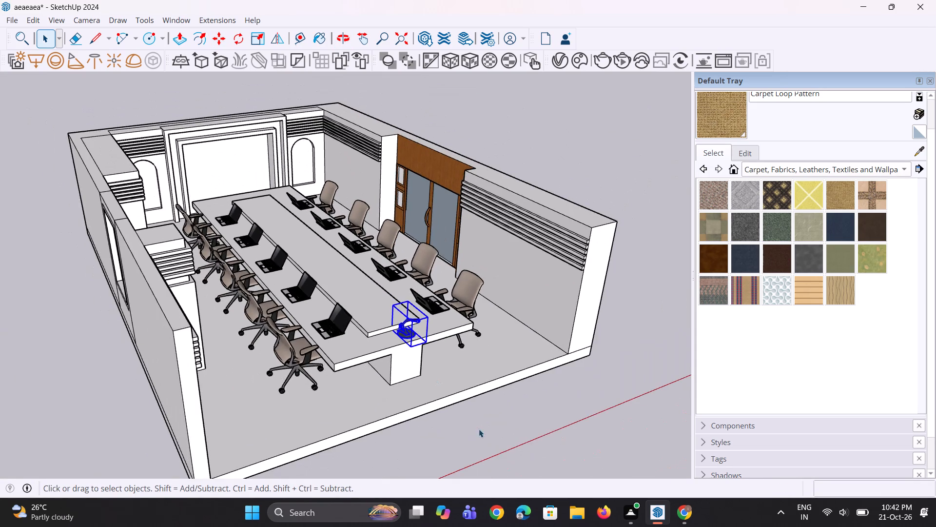
left_click(481, 433)
Push/pull the conference table's open-end face outward about 1' 7" to lengthen the tabletop and its base.
scroll(409, 362, "up", 4)
key("p")
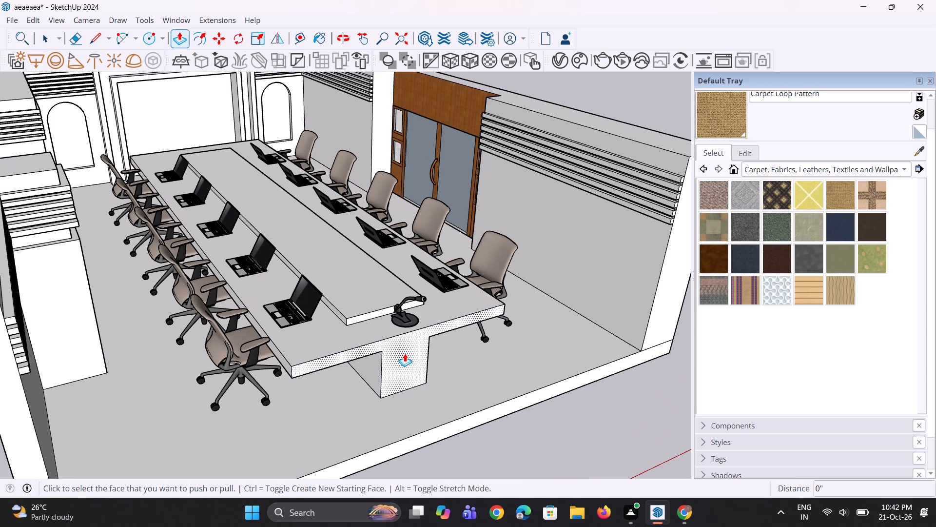
left_click(405, 353)
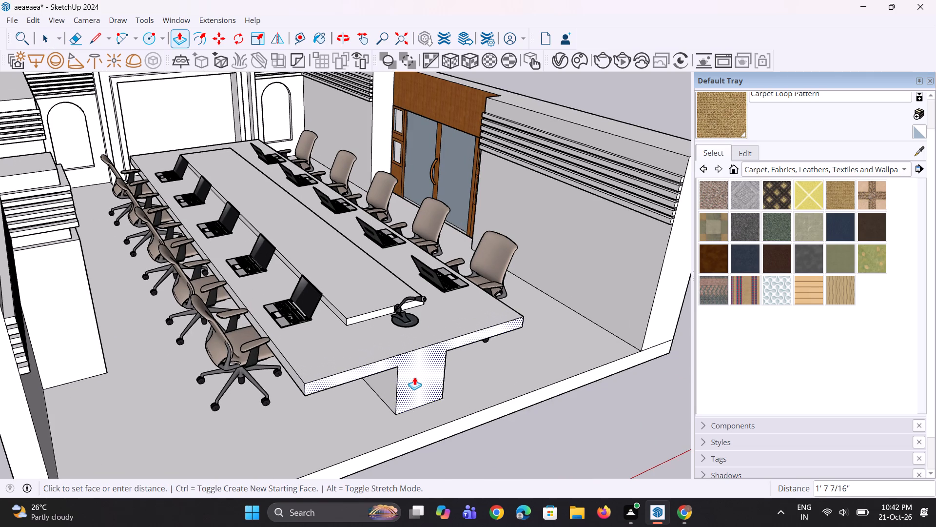
left_click(415, 377)
middle_click_drag(417, 370, 403, 352)
key("space")
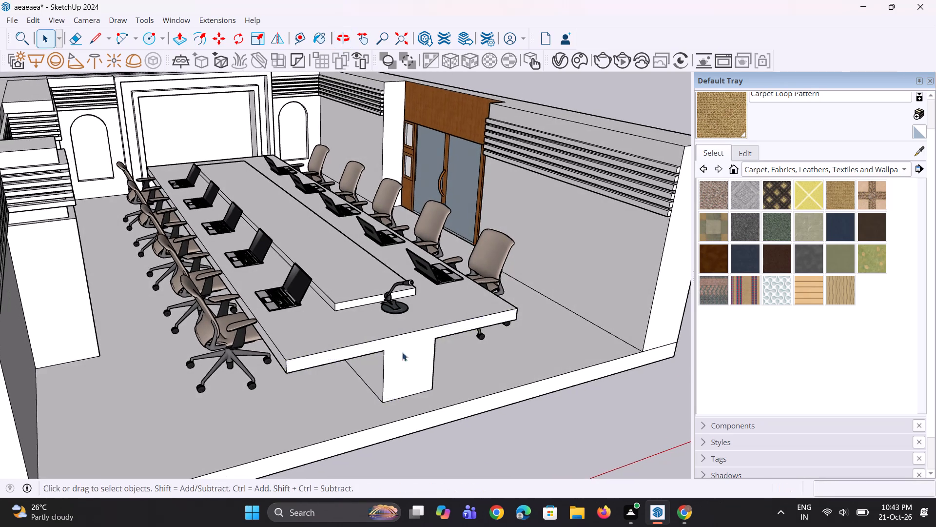
key("space")
Push/pull the front edge of the floor slab outward at the room's open side.
key("p")
left_click(432, 416)
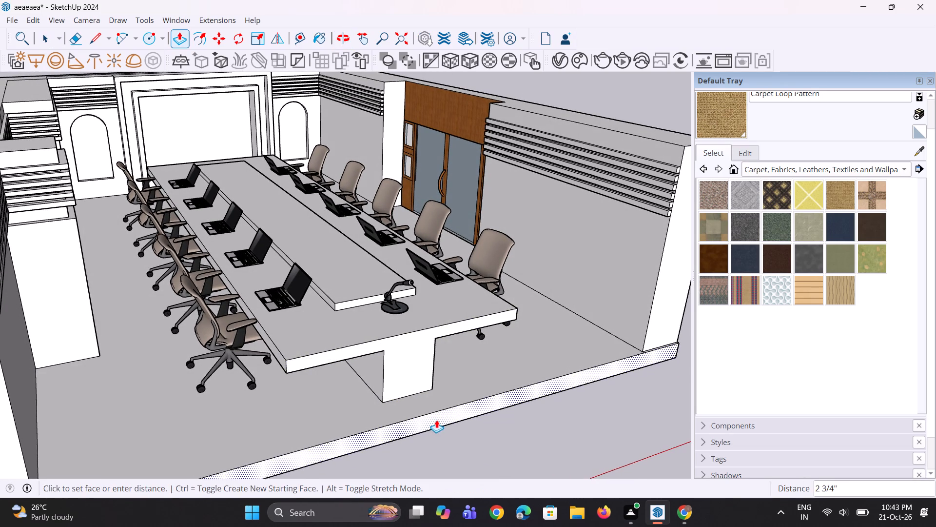
scroll(448, 426, "down", 5)
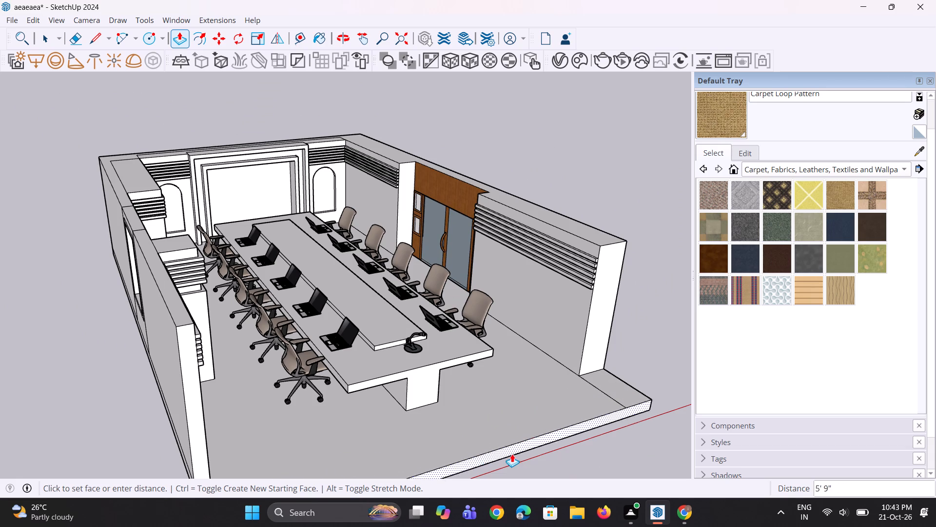
left_click(505, 447)
Extend the end faces of both side walls by the same distance as the floor slab, flush with its front edge.
double_click(595, 347)
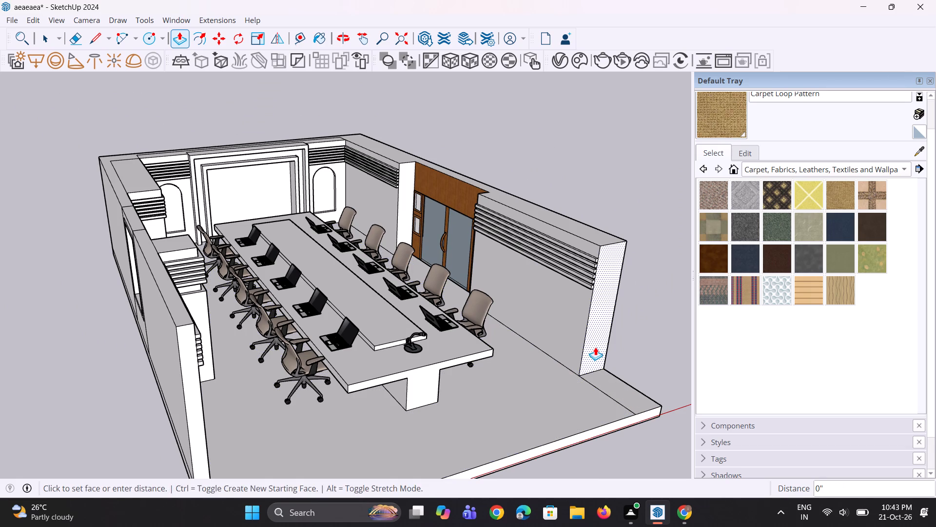
scroll(568, 351, "down", 8)
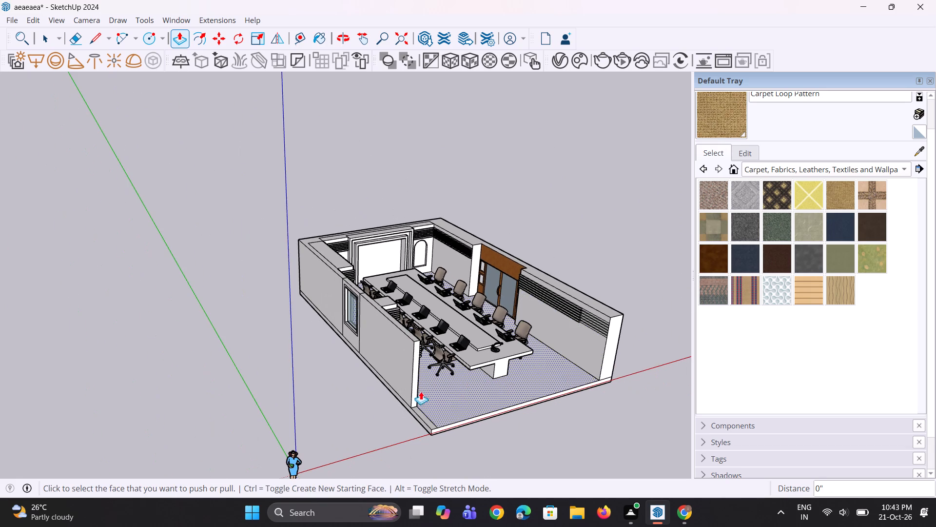
double_click(414, 383)
middle_click_drag(442, 424, 386, 417)
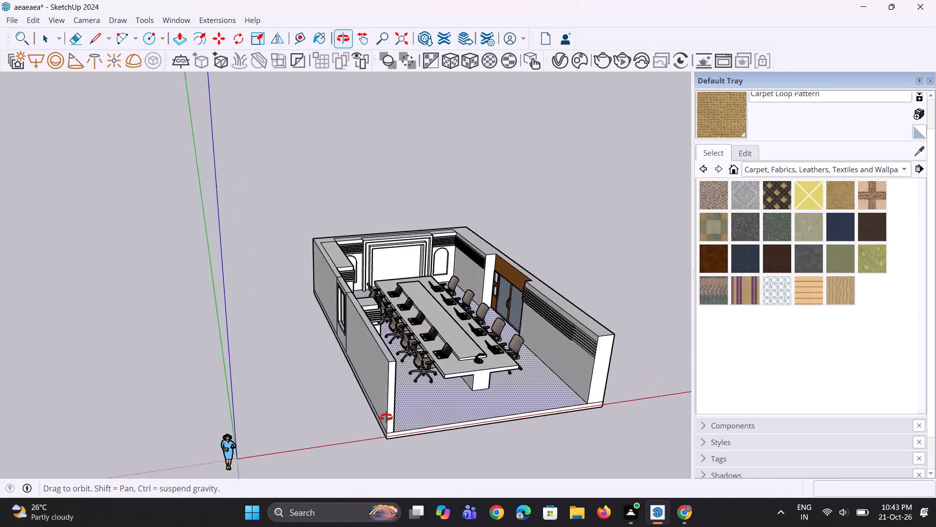
middle_click_drag(386, 417, 341, 414)
key("space")
key("space")
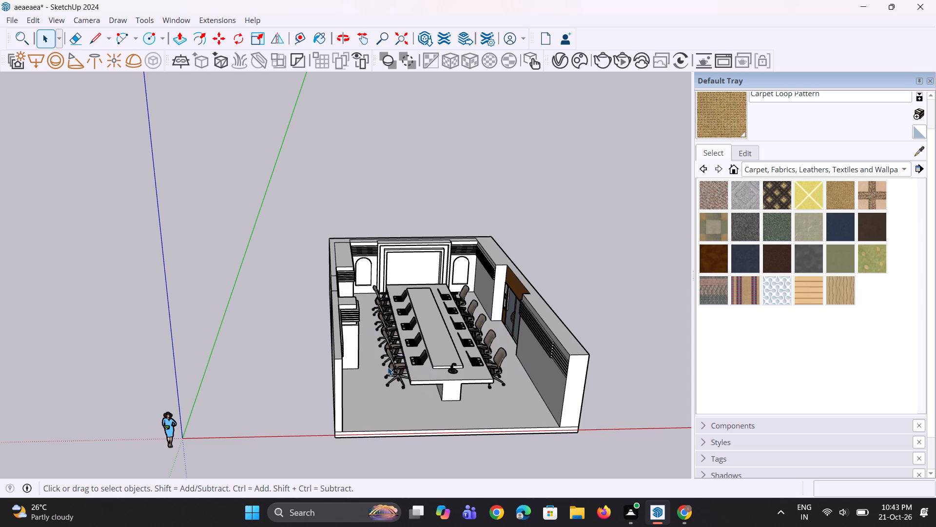
Copy the window-side chair nearest the room's open side to the floor in front of the table's open end, about 18' 10" away.
left_click(396, 372)
key("m")
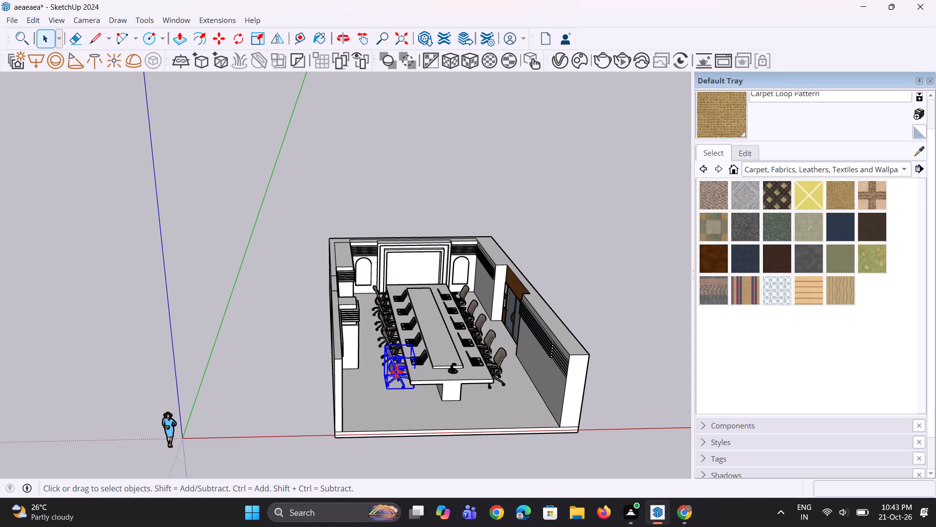
left_click(396, 372)
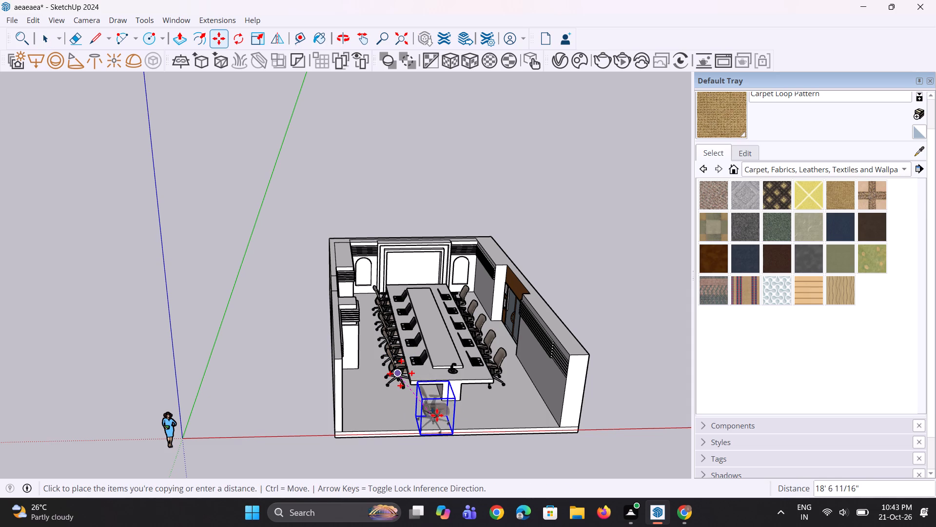
left_click(437, 415)
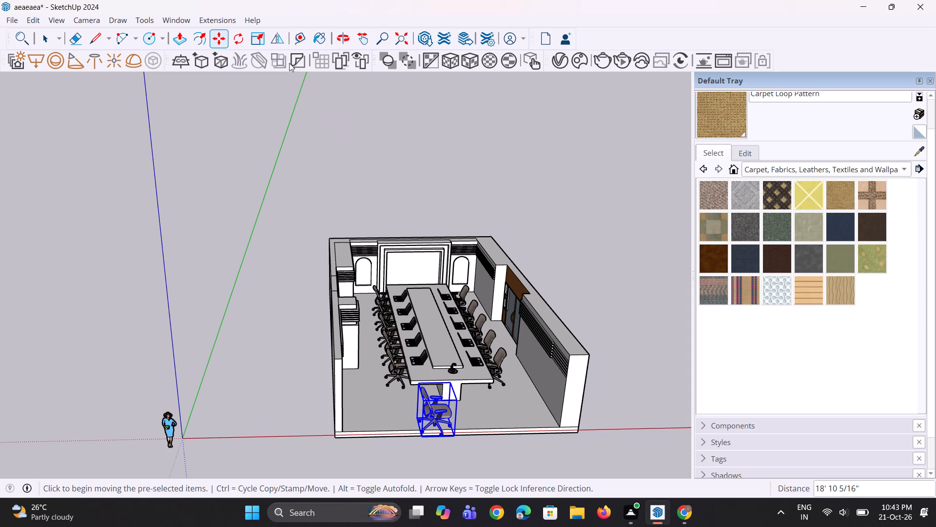
Rotate the copied chair 90 degrees horizontally about a centre point outside the room's open side, with its back toward the opening.
left_click(238, 40)
scroll(272, 212, "down", 2)
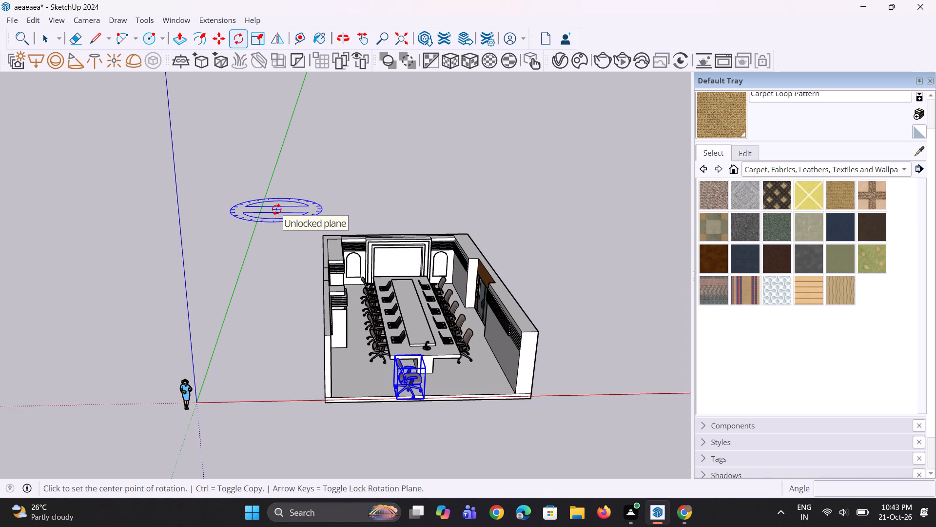
scroll(277, 205, "down", 1)
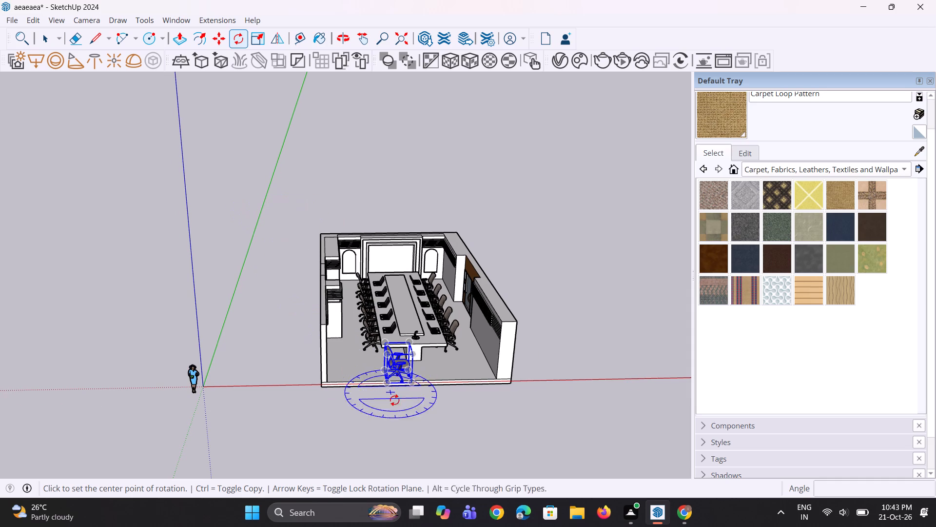
left_click(401, 418)
left_click(460, 418)
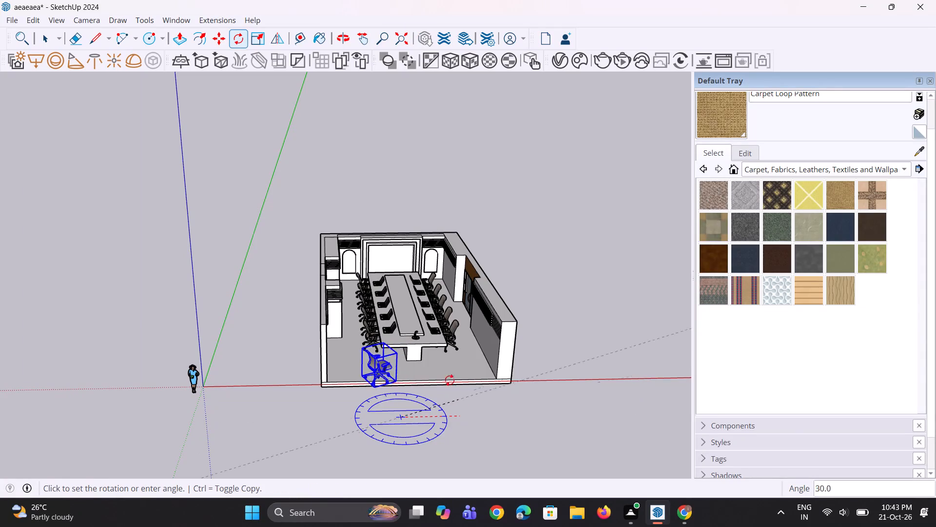
left_click(380, 281)
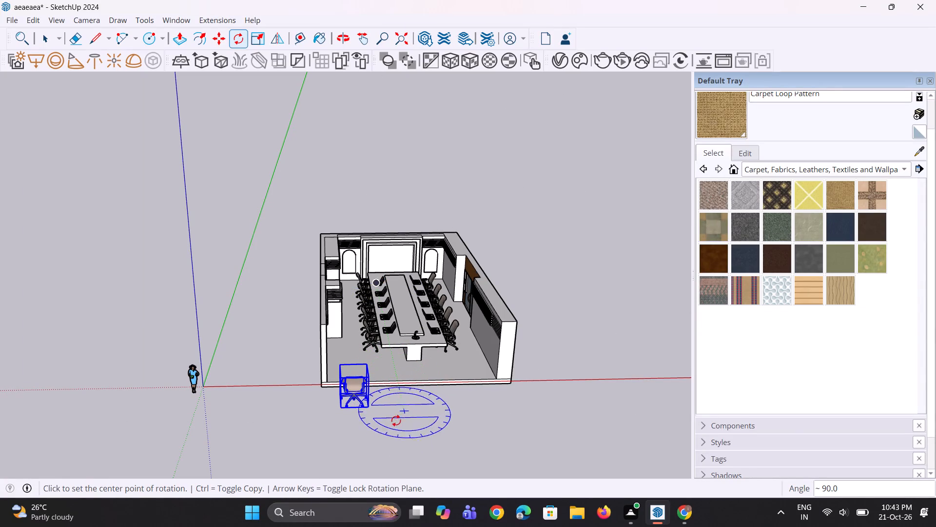
scroll(389, 449, "up", 4)
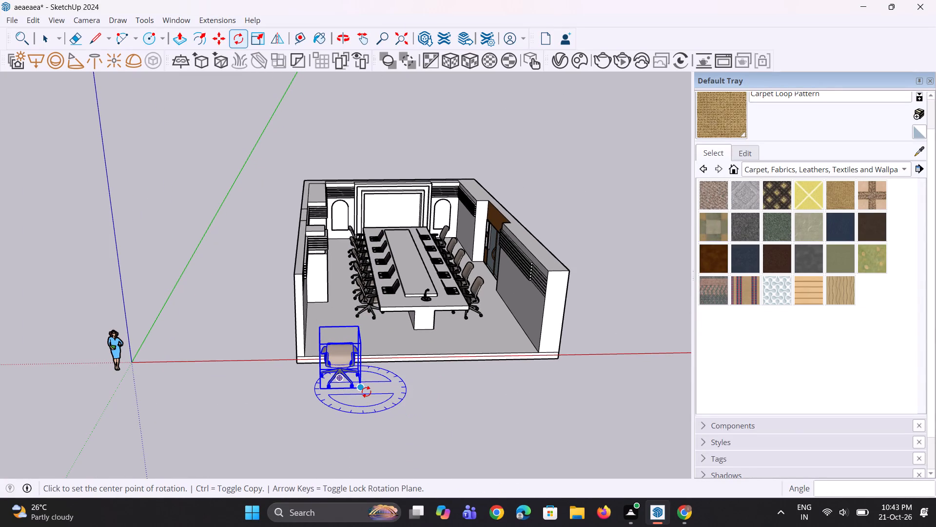
Move the rotated chair to the head of the table, centred in front of the table base at the open end.
key("m")
left_click(366, 388)
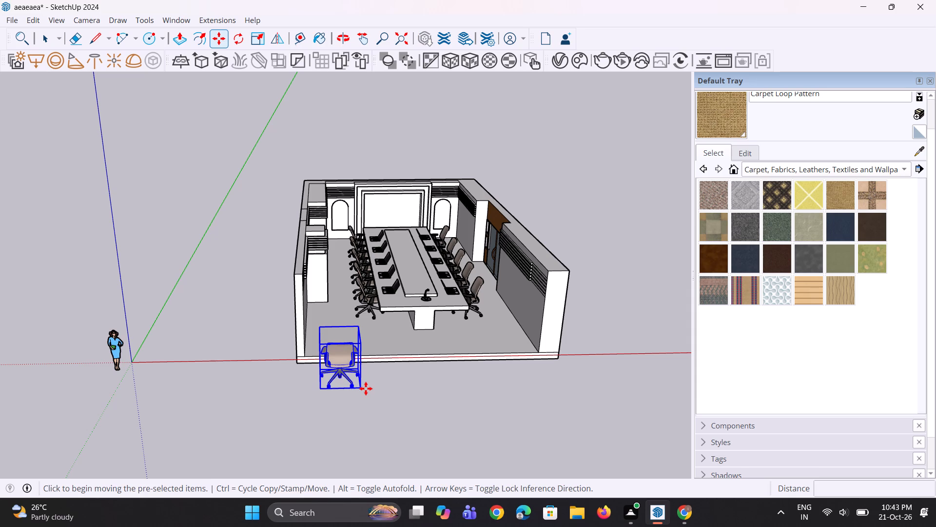
left_click(444, 354)
middle_click_drag(411, 379, 519, 372)
scroll(481, 324, "up", 3)
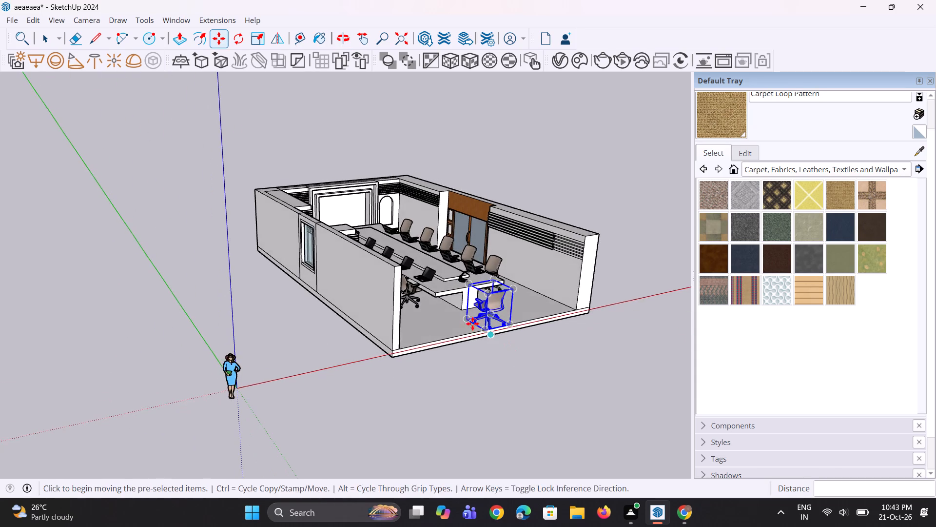
scroll(472, 324, "up", 10)
left_click(501, 339)
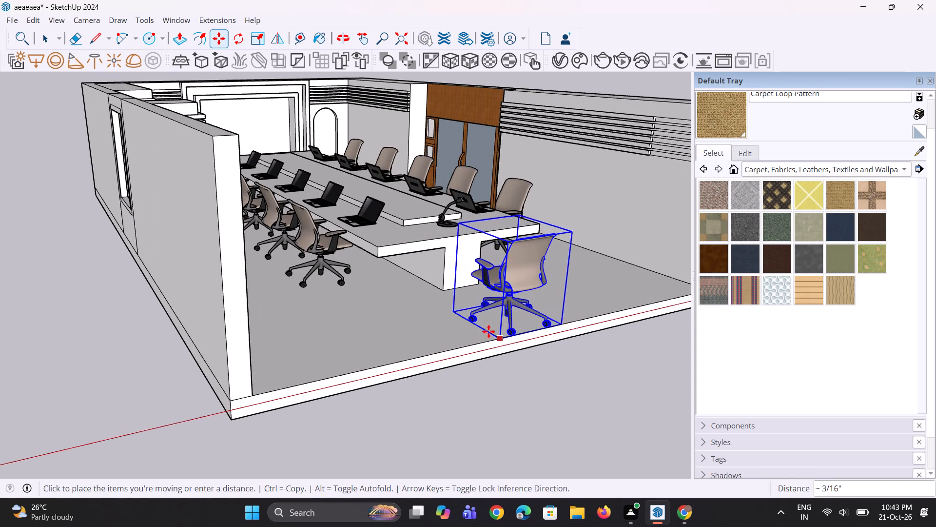
left_click(473, 325)
Scale the head-of-table chair up uniformly by a factor of about 1.14 from its top corner.
middle_click_drag(477, 338, 467, 405)
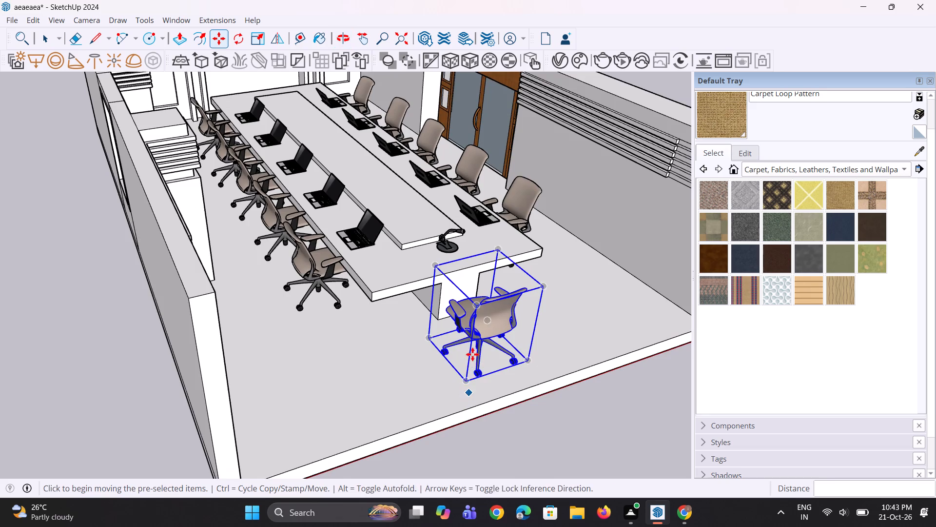
scroll(472, 353, "up", 3)
key("s")
scroll(497, 266, "up", 2)
left_click(494, 260)
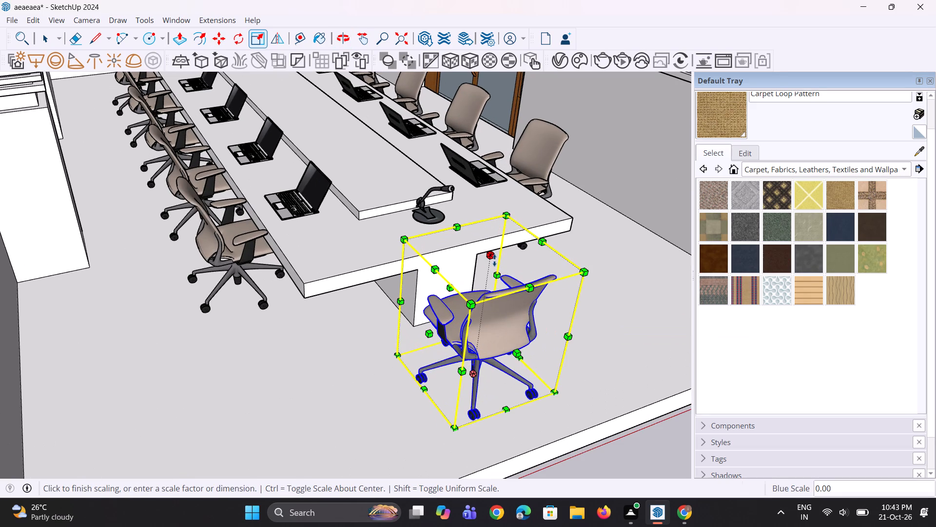
key("Escape")
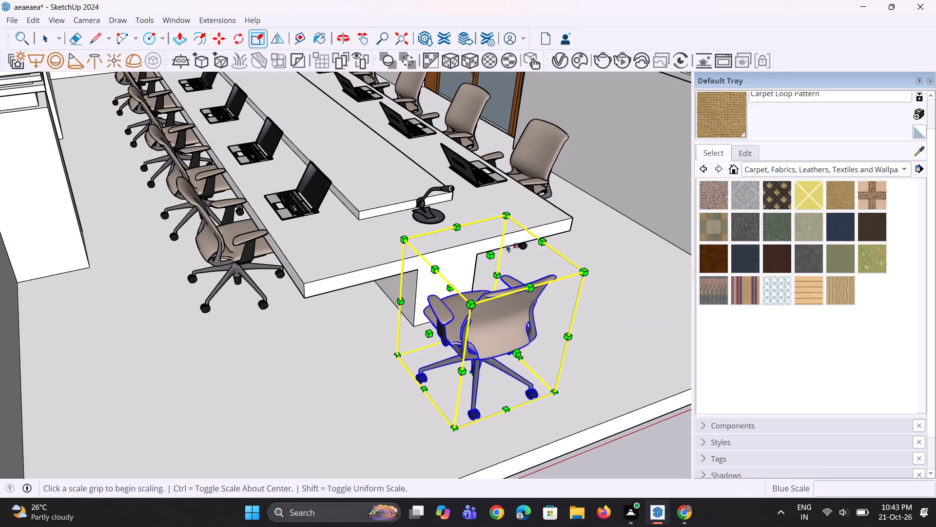
left_click(509, 218)
left_click(517, 188)
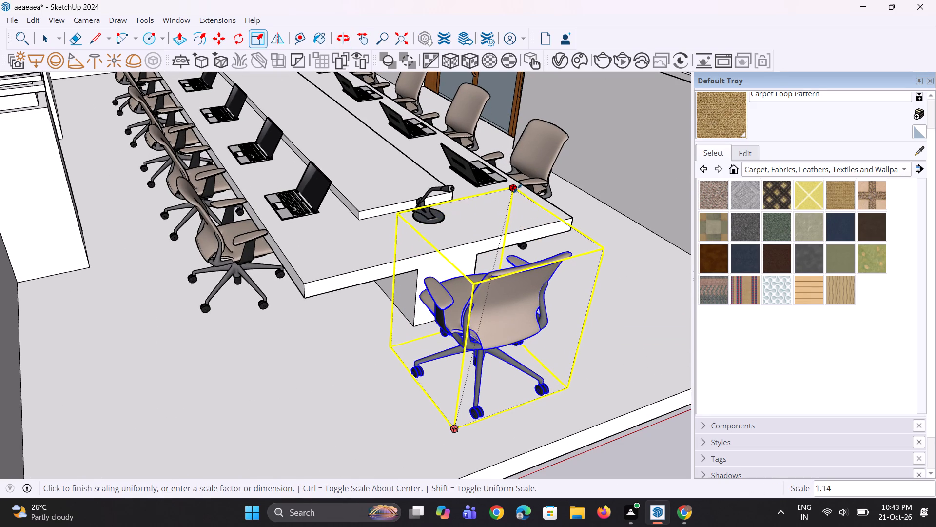
scroll(471, 364, "down", 4)
middle_click_drag(479, 364, 436, 322)
key("space")
key("space")
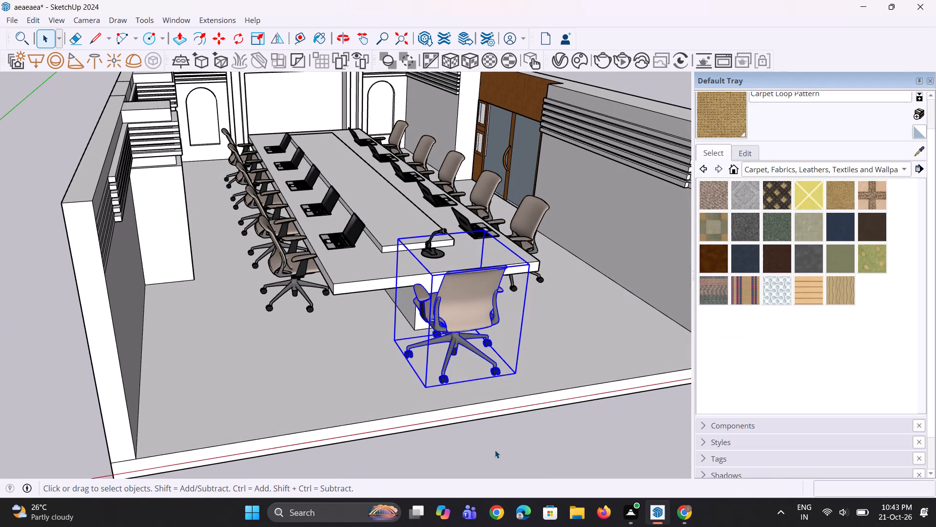
left_click(495, 450)
Move the desk microphone about 4 1/8" across the lower tabletop toward the chair at the head of the table.
scroll(406, 375, "down", 2)
middle_click_drag(418, 372, 393, 398)
scroll(403, 328, "up", 2)
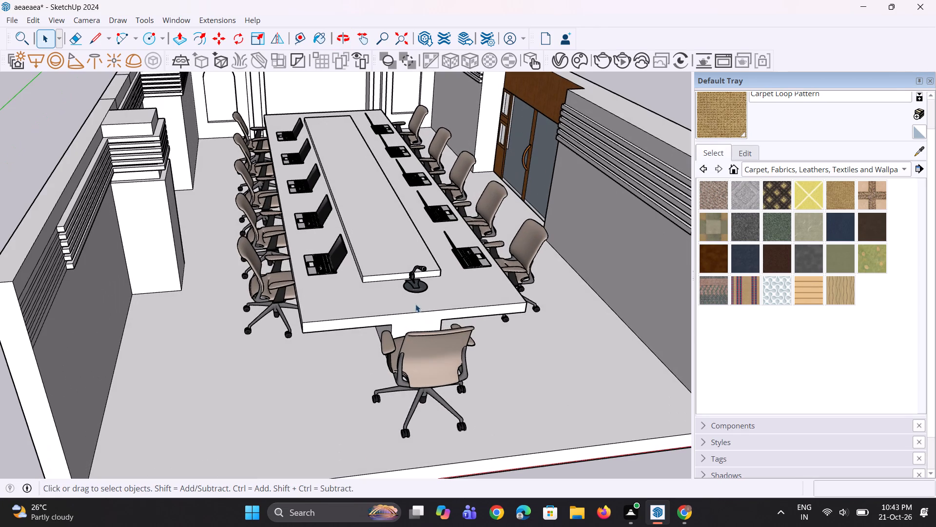
left_click(415, 287)
key("m")
scroll(415, 287, "up", 9)
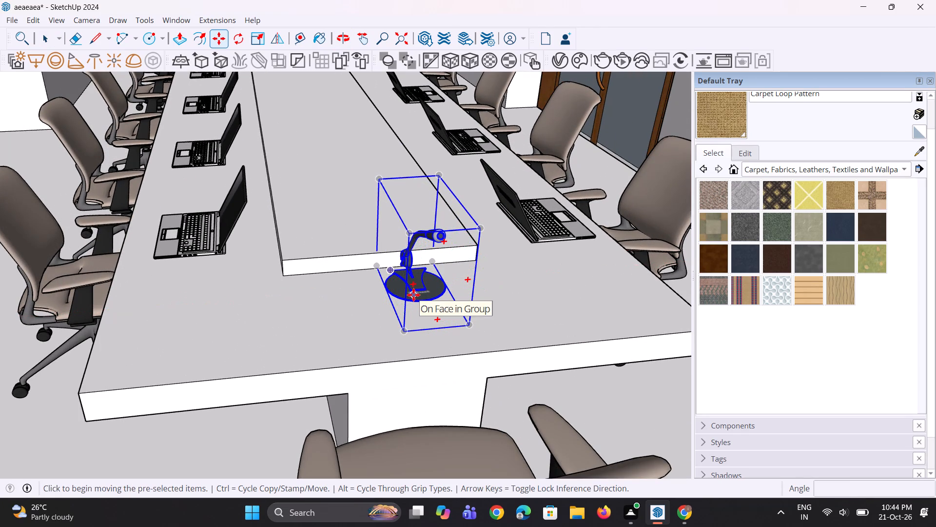
scroll(413, 295, "up", 1)
key("m")
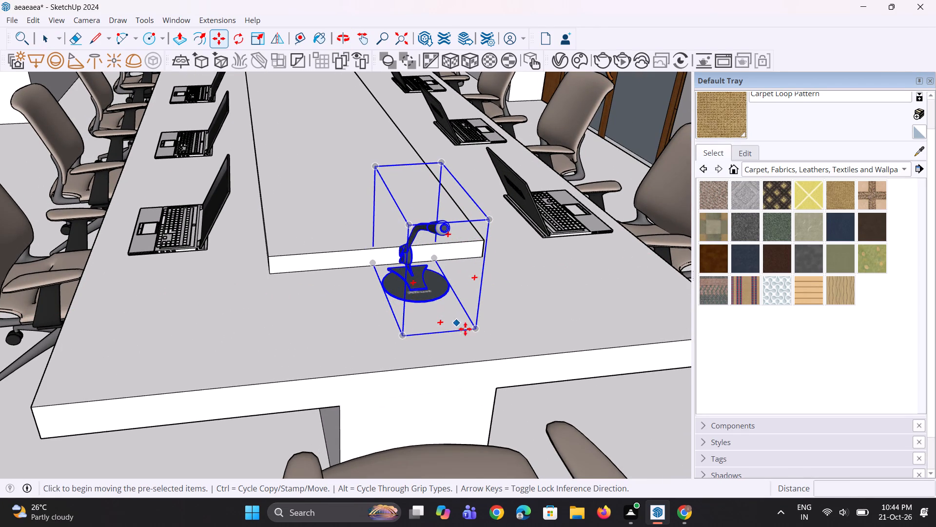
left_click(476, 329)
left_click(481, 340)
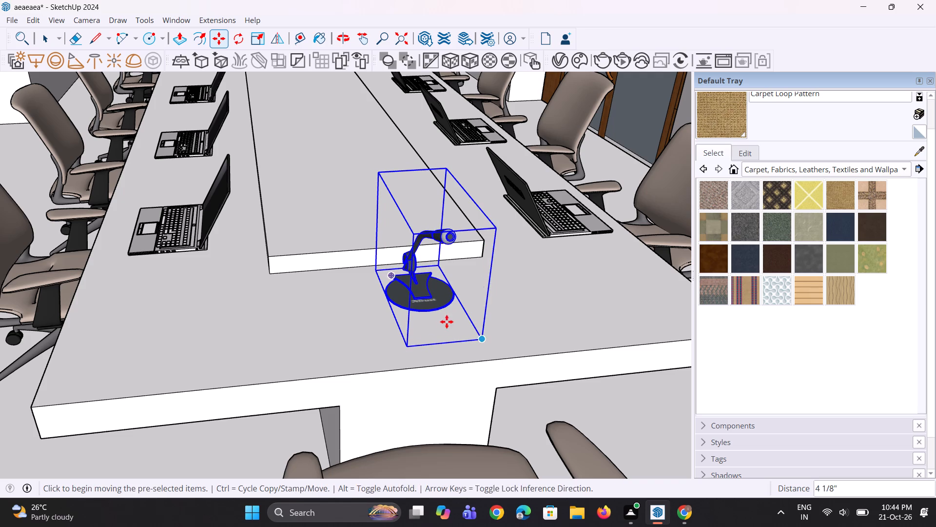
scroll(436, 321, "down", 12)
key("space")
key("space")
key("space")
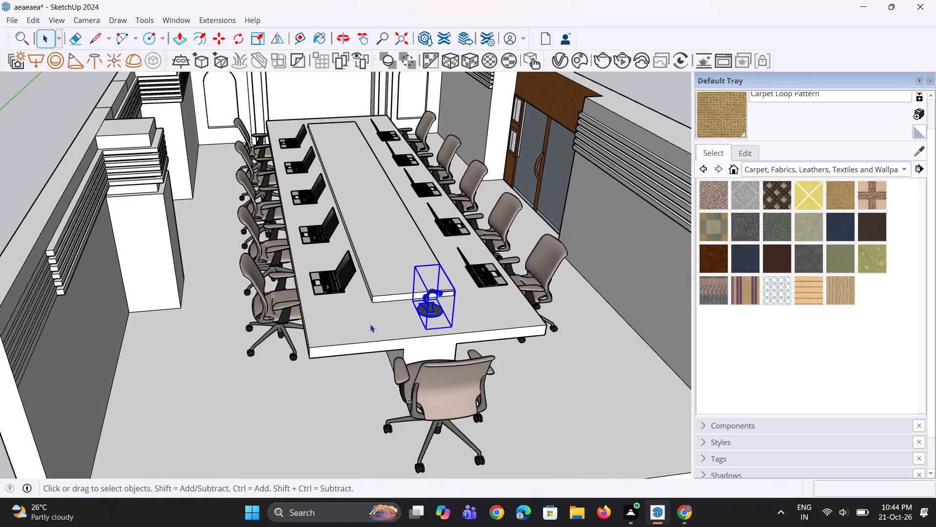
Import the microfono+pc model and place it on the lower tabletop beside the laptop nearest the room's open end.
scroll(370, 324, "down", 8)
left_click(476, 432)
scroll(395, 341, "up", 3)
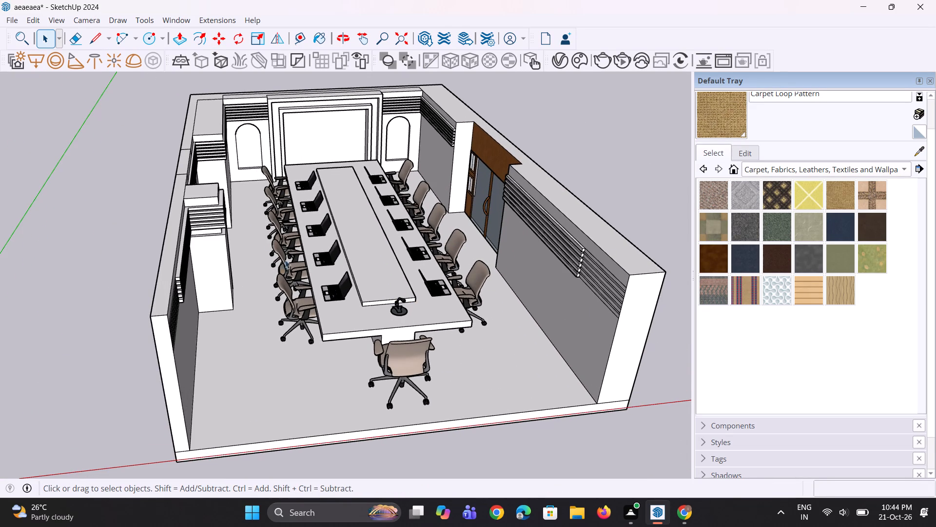
left_click(13, 22)
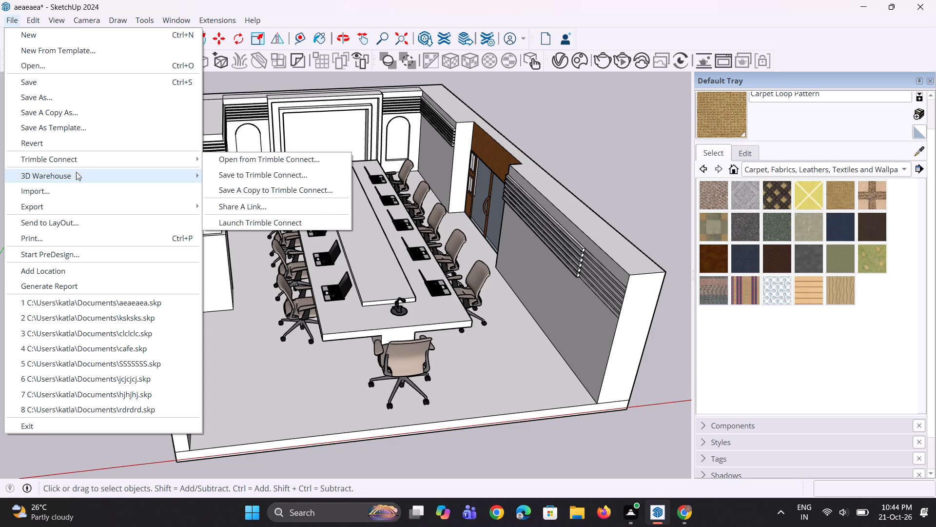
left_click(79, 188)
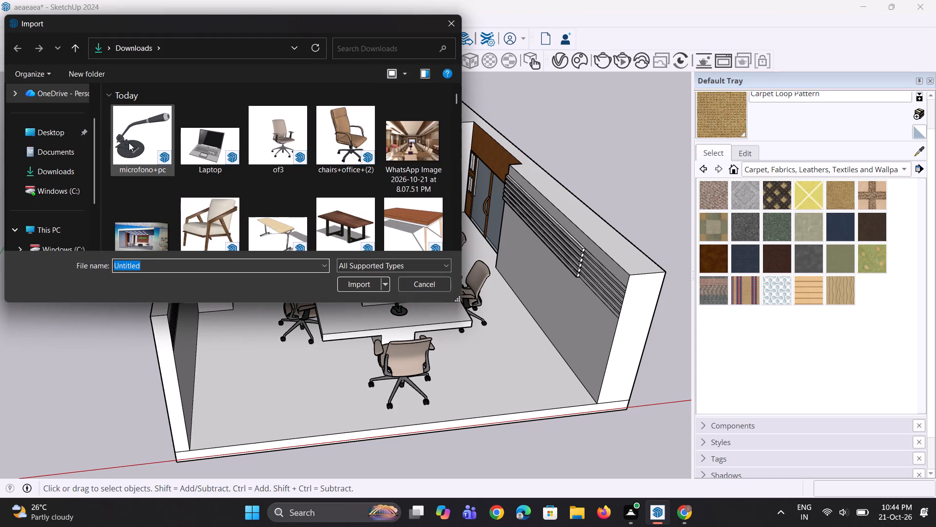
left_click(129, 142)
left_click(362, 284)
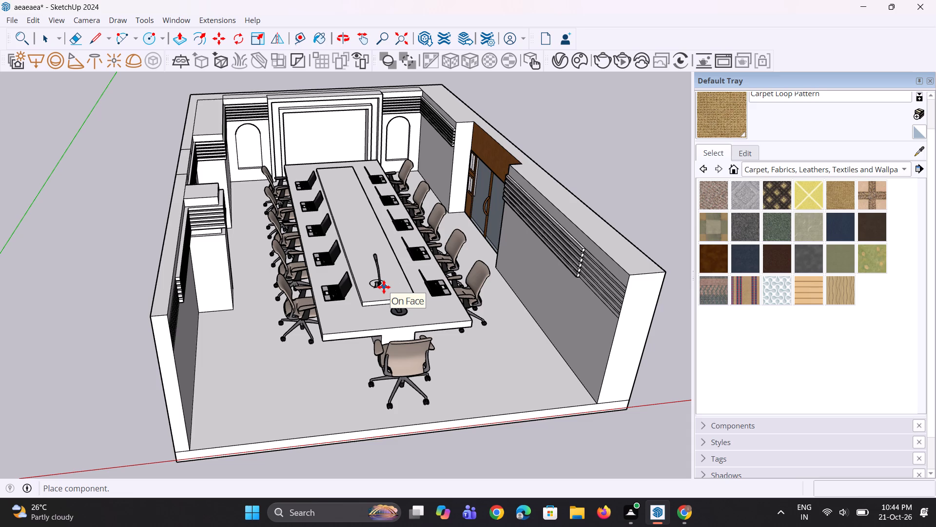
scroll(340, 291, "down", 3)
scroll(351, 309, "up", 4)
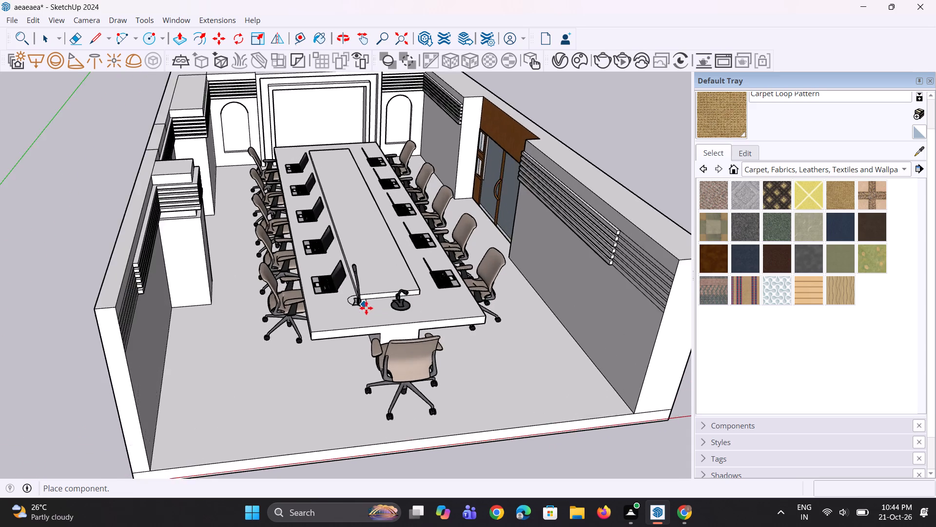
scroll(366, 308, "up", 11)
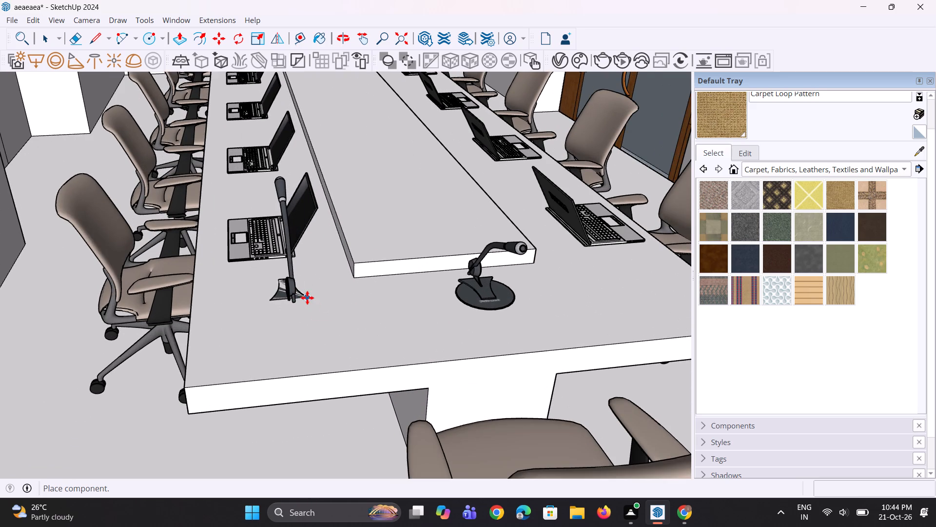
left_click(312, 310)
key("v")
key("space")
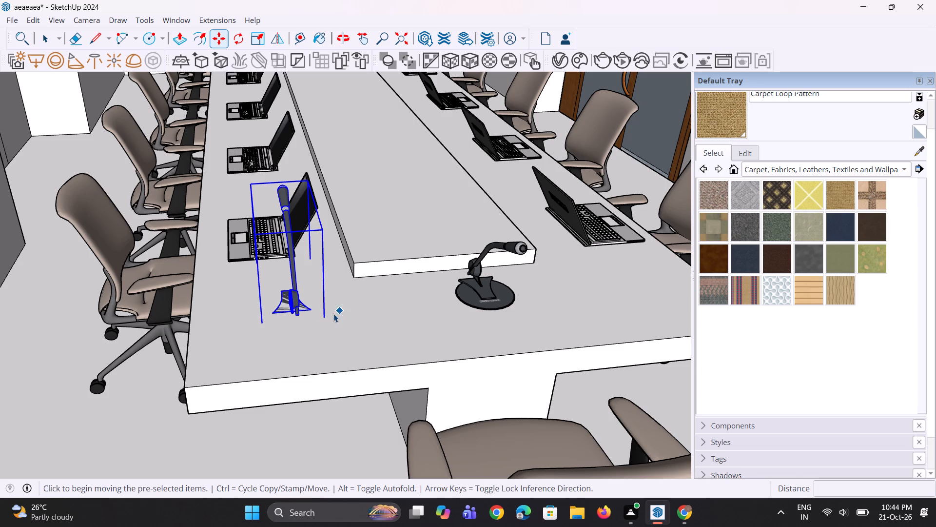
Nudge the new microphone about 9/16" across the lower tabletop.
key("m")
scroll(327, 332, "up", 2)
left_click(326, 318)
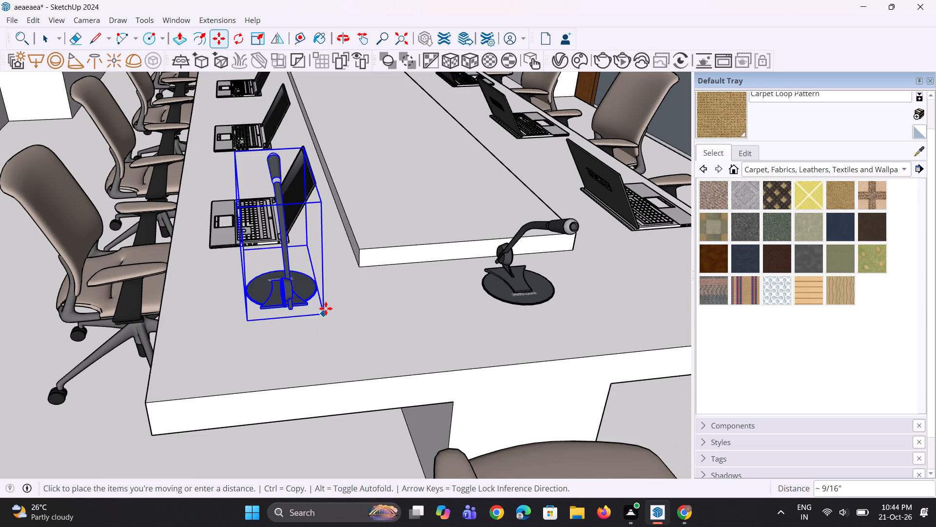
left_click(327, 312)
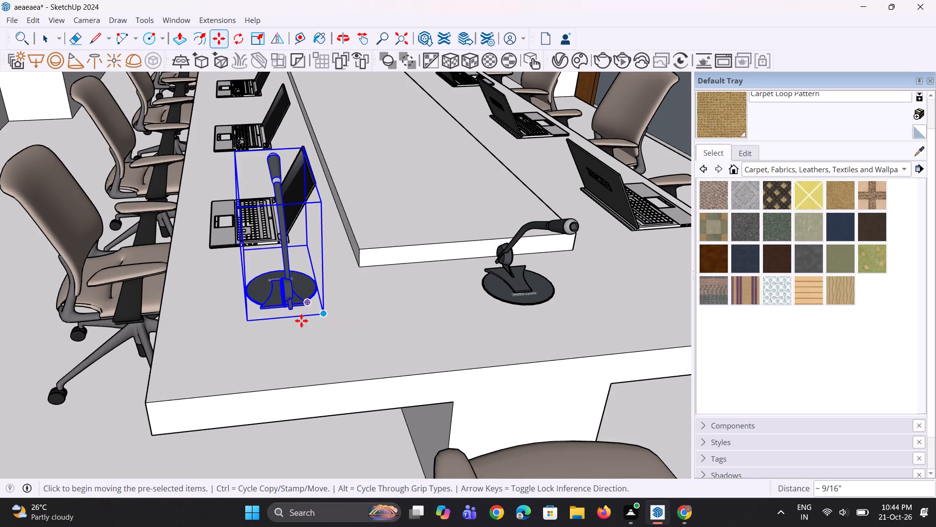
key("space")
key("space")
key("space")
Rotate the new microphone 90 degrees horizontally about a point on the tabletop, aiming its head toward the side chair.
left_click(230, 34)
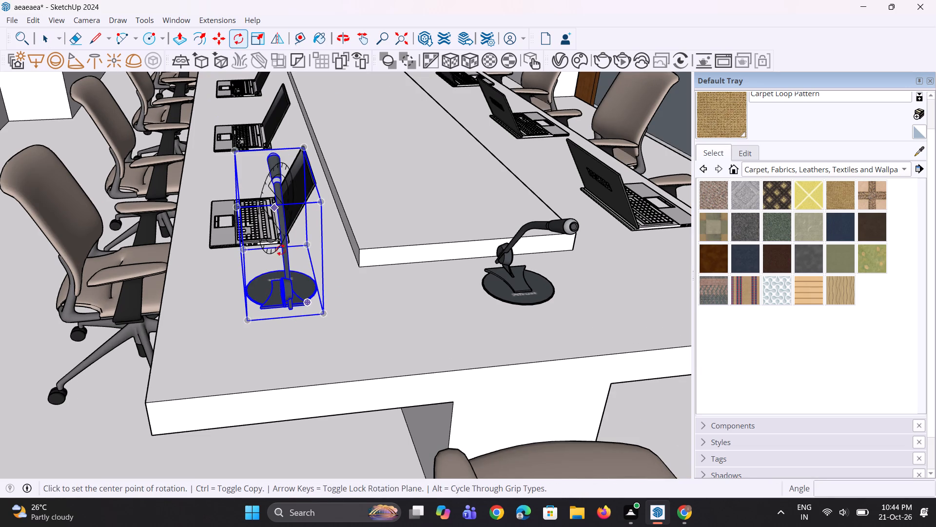
scroll(296, 321, "down", 3)
left_click(359, 332)
left_click(422, 331)
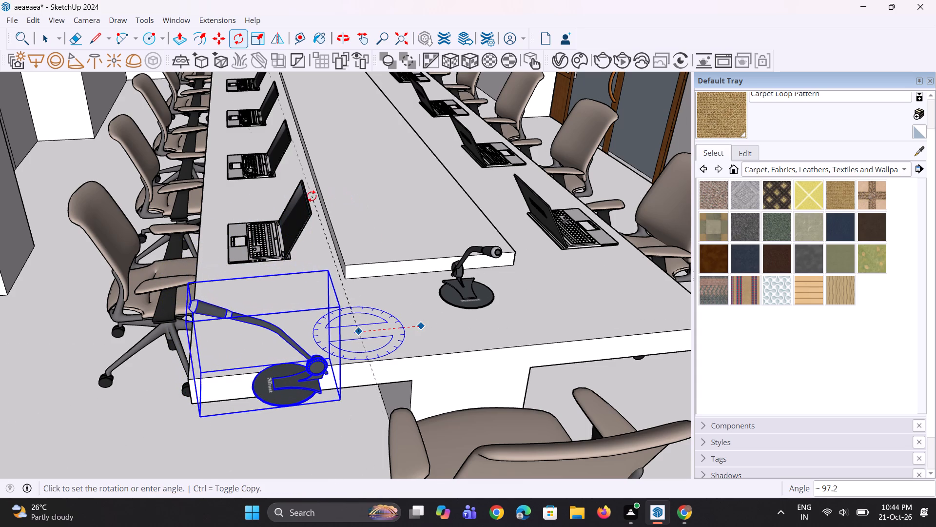
type("90")
key("Return")
Move the rotated microphone from the table's end edge back onto the tabletop next to the end laptop.
scroll(331, 192, "down", 6)
scroll(337, 329, "up", 4)
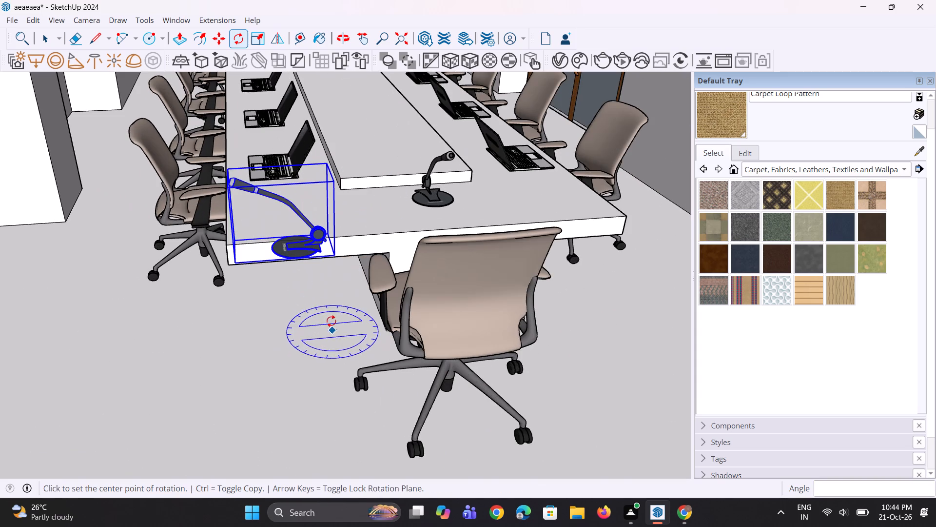
key("m")
scroll(329, 300, "up", 3)
left_click(334, 240)
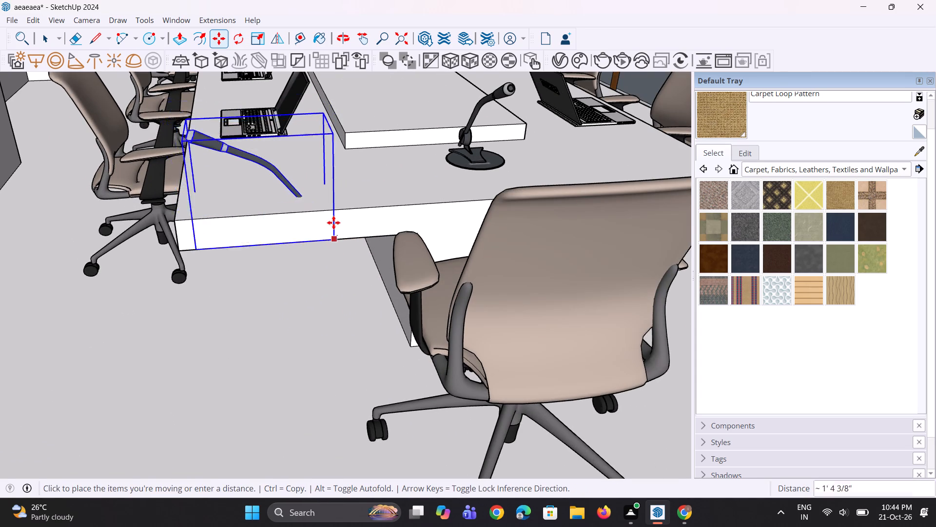
left_click(314, 163)
Scale the rotated microphone down uniformly by a factor of about 0.56 from its top corner.
middle_click_drag(358, 230, 440, 330)
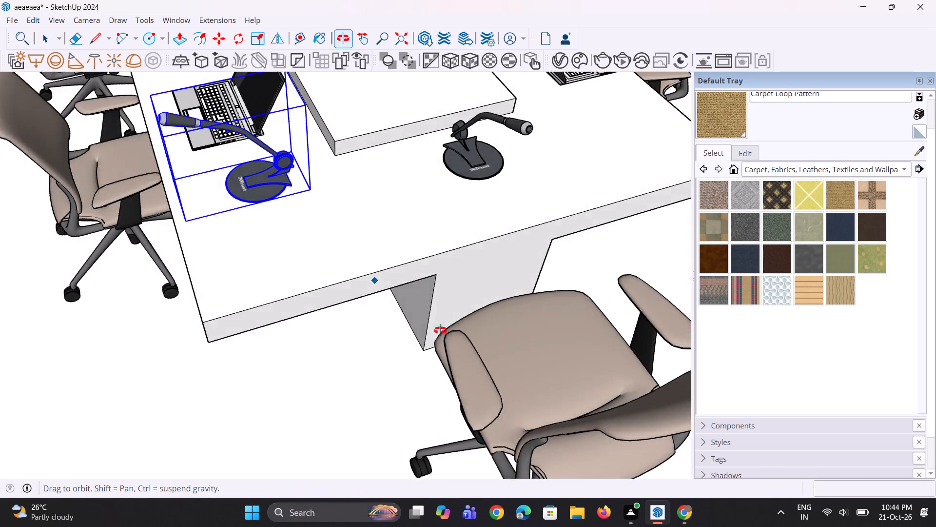
middle_click_drag(440, 330, 469, 322)
scroll(504, 308, "down", 12)
key("s")
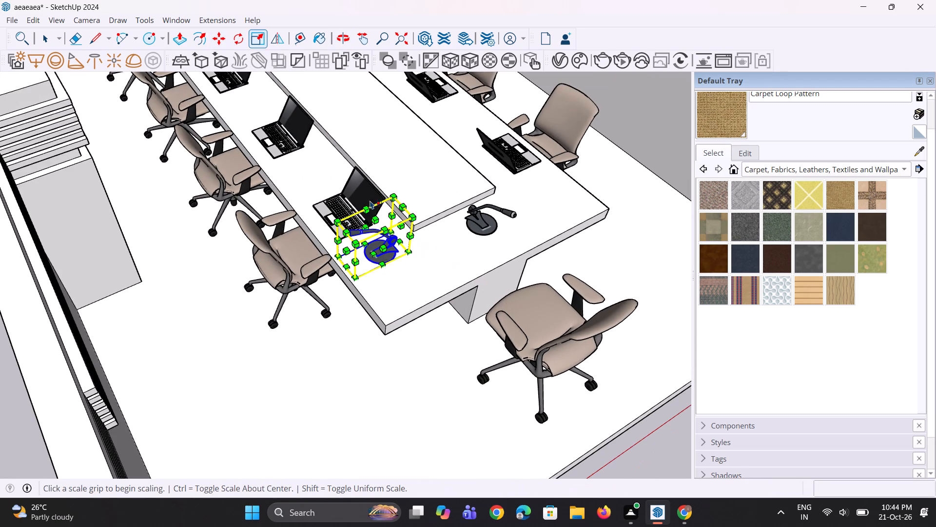
scroll(362, 195, "up", 3)
left_click(330, 232)
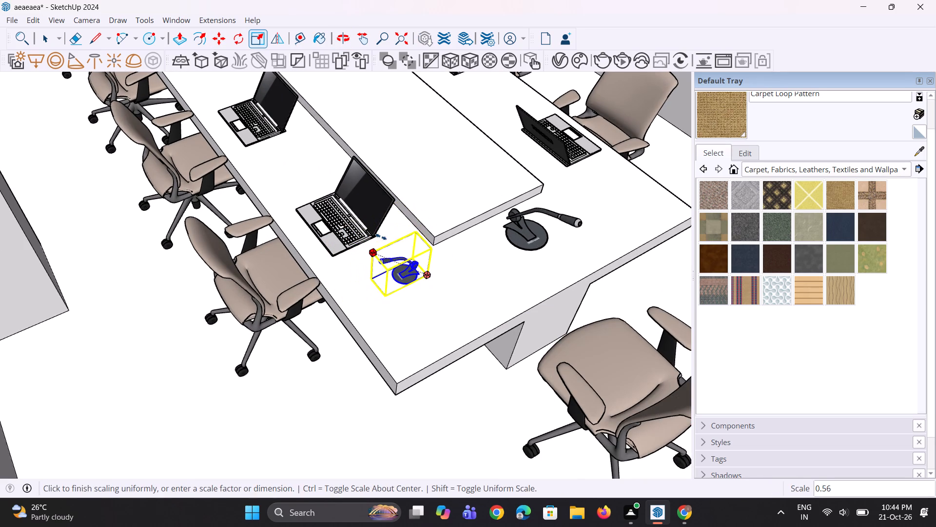
left_click(381, 237)
Move the reduced microphone a little closer to the side of the end laptop.
scroll(476, 266, "up", 2)
key("m")
left_click(411, 275)
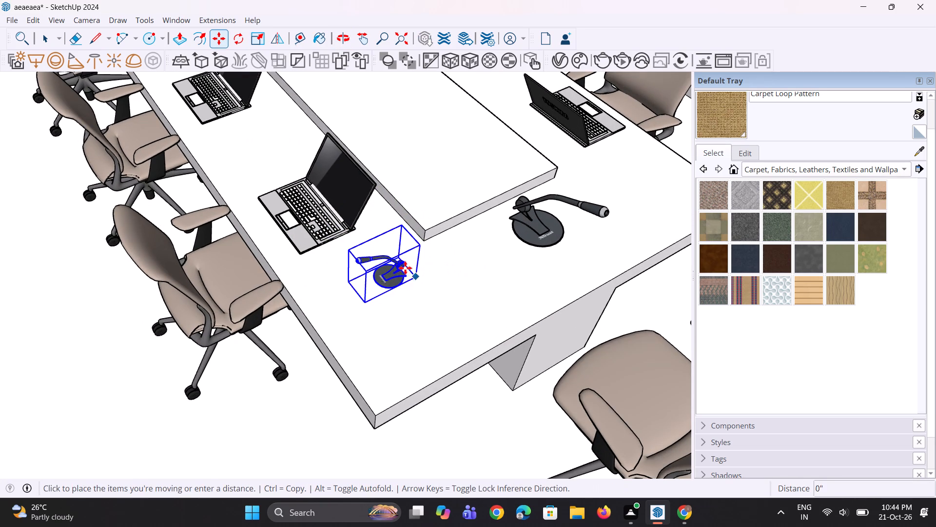
left_click(385, 256)
key("space")
key("space")
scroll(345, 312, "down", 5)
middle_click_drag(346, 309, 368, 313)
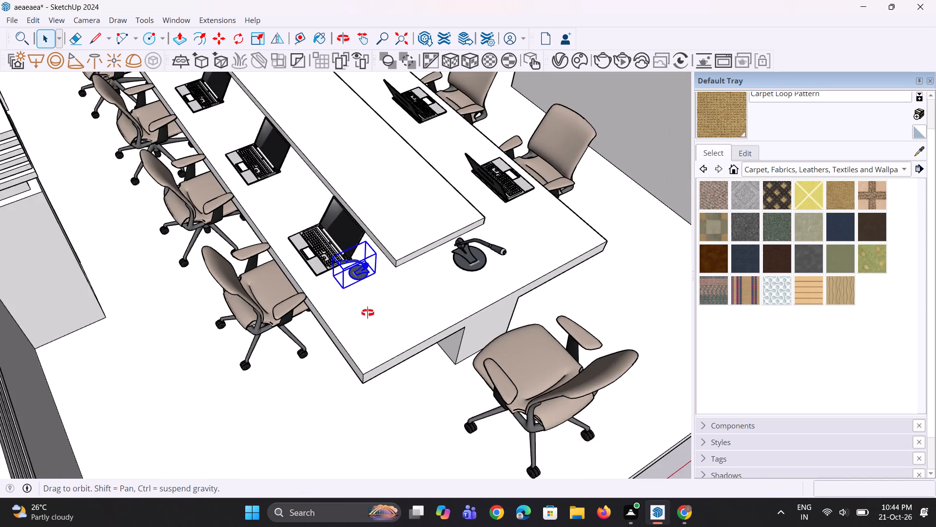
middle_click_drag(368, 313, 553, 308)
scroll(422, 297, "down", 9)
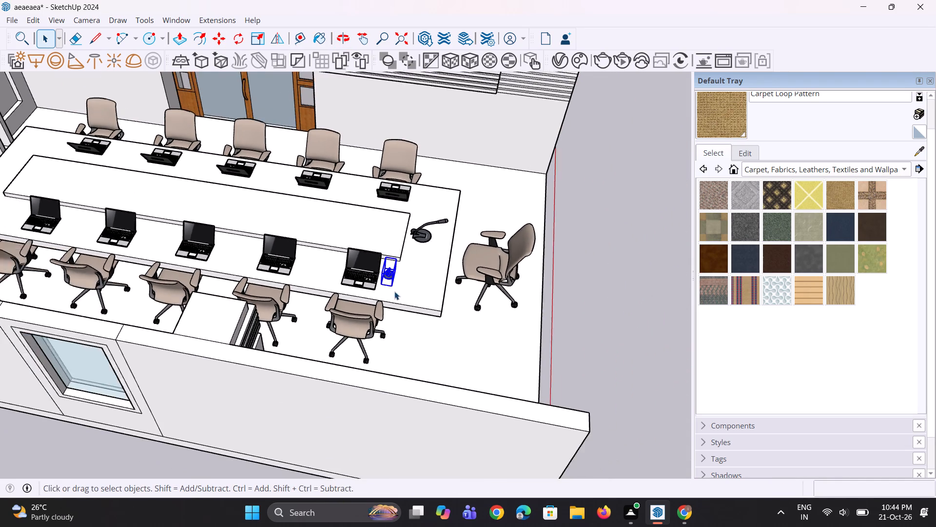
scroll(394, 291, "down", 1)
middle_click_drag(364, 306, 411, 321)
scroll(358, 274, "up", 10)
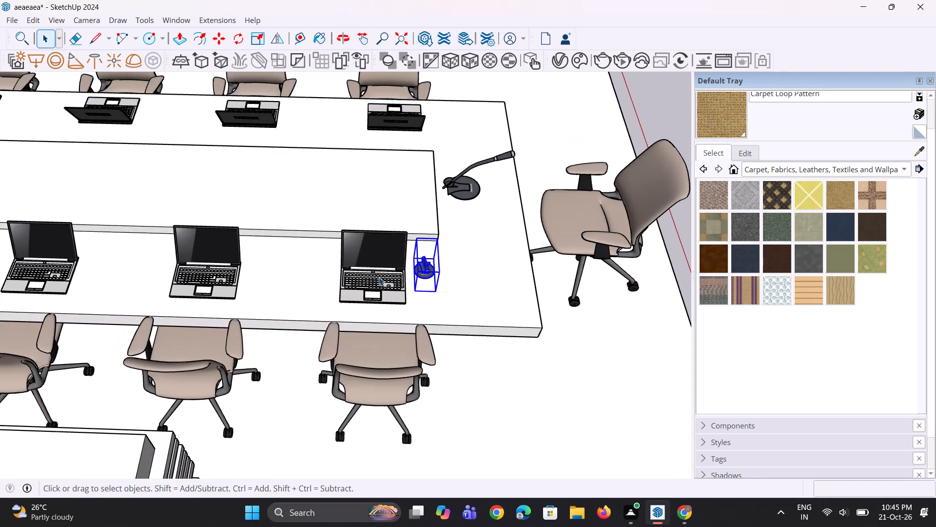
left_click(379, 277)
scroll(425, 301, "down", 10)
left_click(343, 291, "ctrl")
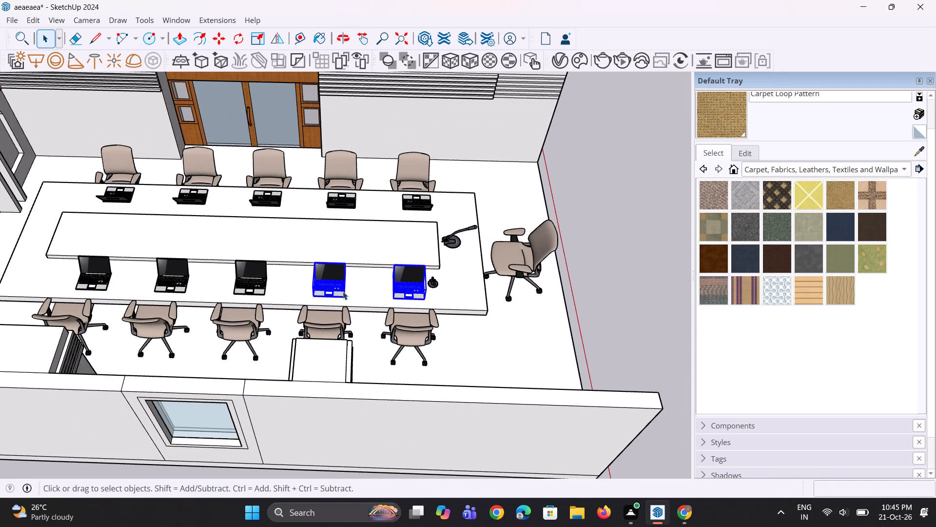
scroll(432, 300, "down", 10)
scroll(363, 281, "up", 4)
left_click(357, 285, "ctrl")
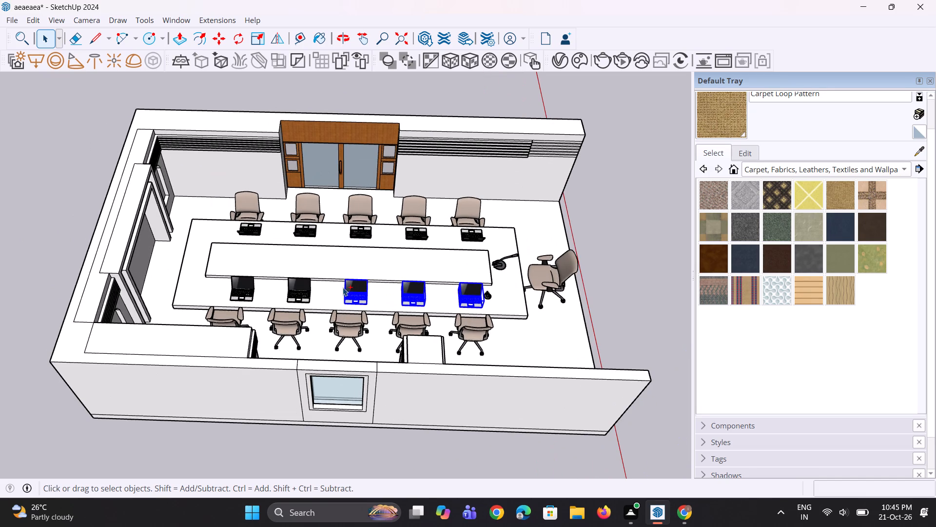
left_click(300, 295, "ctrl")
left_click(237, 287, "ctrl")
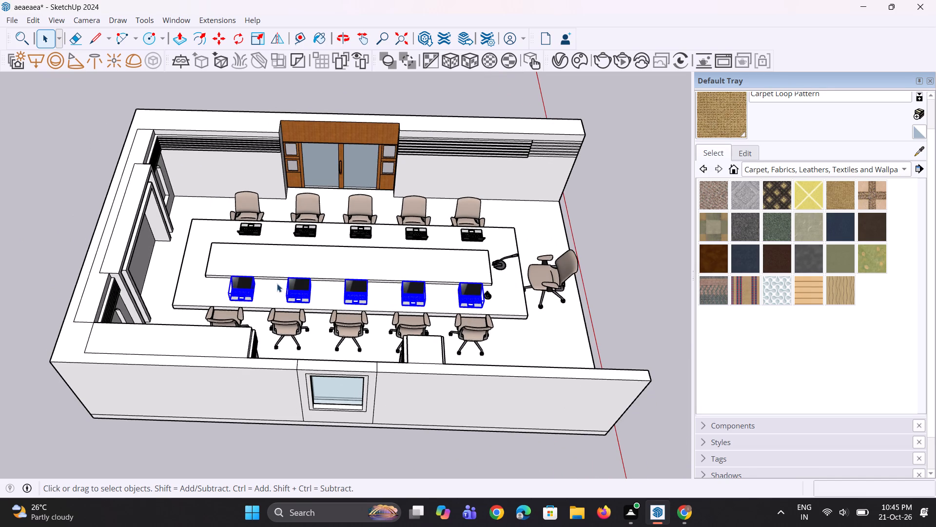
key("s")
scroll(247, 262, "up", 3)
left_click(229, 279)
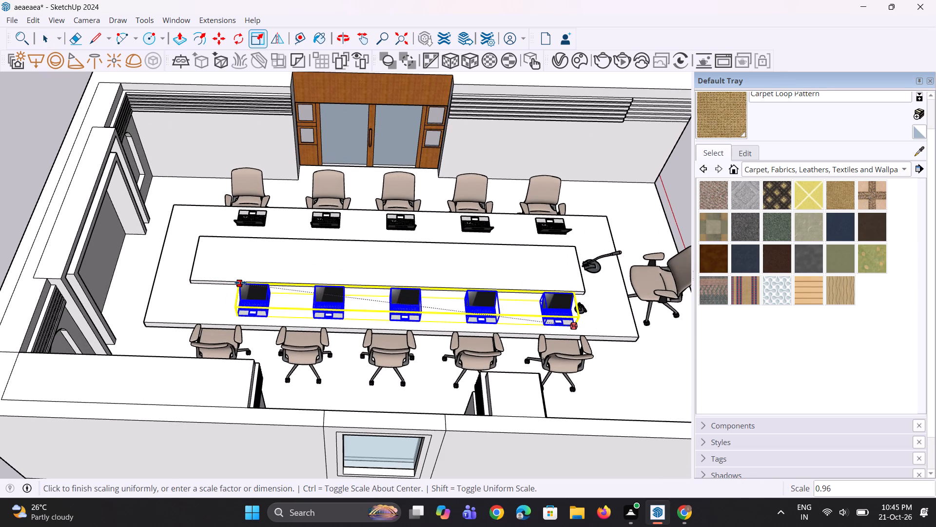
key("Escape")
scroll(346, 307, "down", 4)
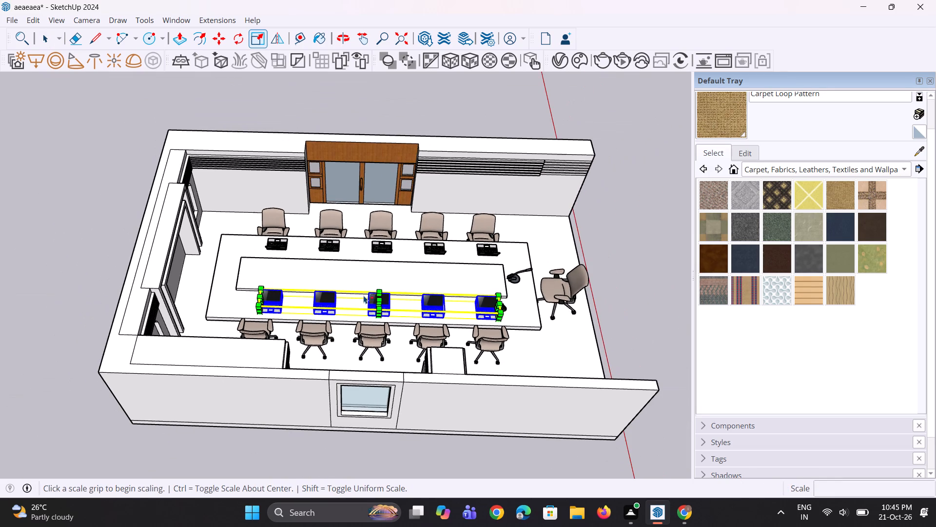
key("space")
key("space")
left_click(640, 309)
Move the small microphone about 1' 2 13/16" toward the tabletop's long edge, and about 3 7/16" closer to the end laptop.
scroll(497, 313, "up", 8)
left_click(504, 308)
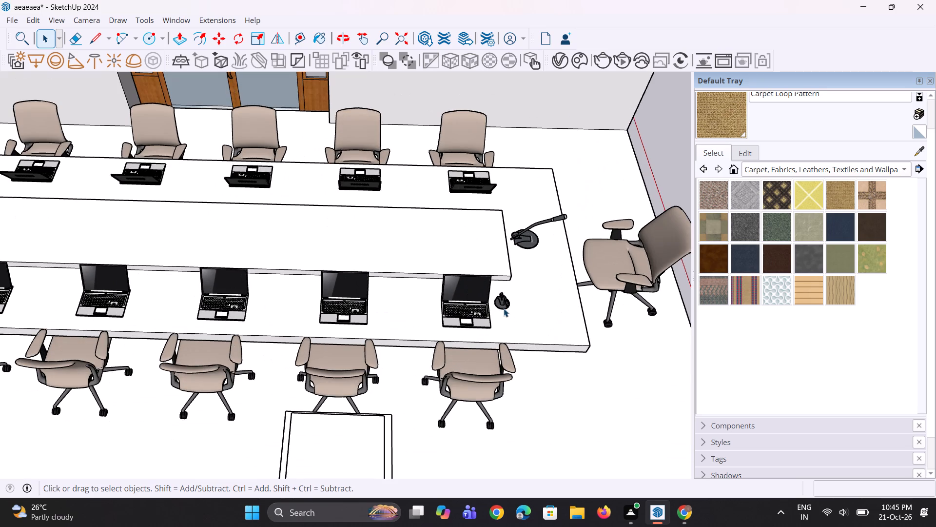
scroll(504, 310, "up", 3)
key("m")
left_click(506, 311)
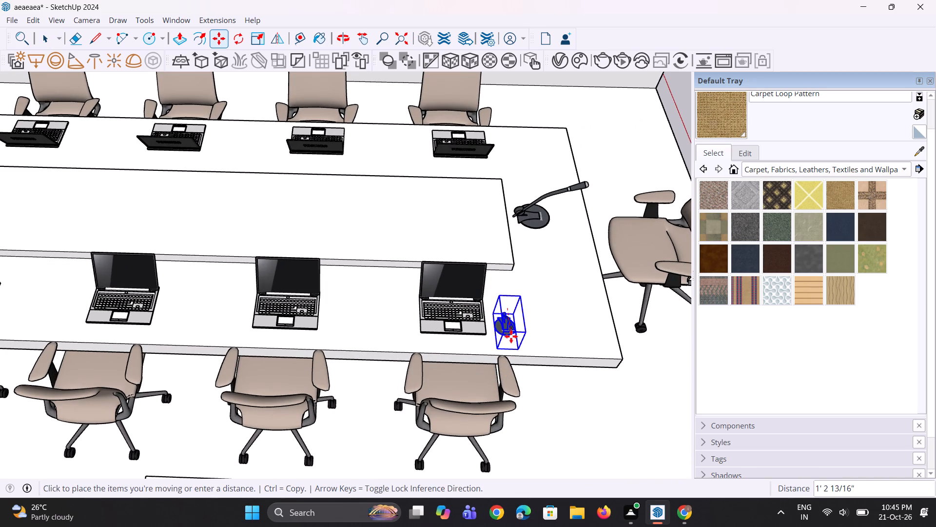
left_click(509, 336)
left_click(500, 349)
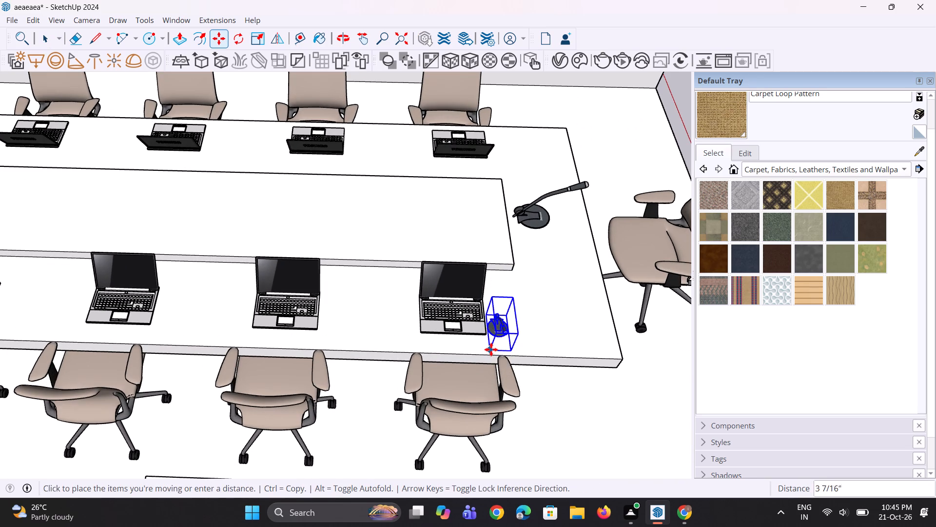
left_click(491, 349)
Fine-tune the small microphone beside the end laptop with moves of about 4 3/16" and 2 7/8".
scroll(514, 338, "down", 2)
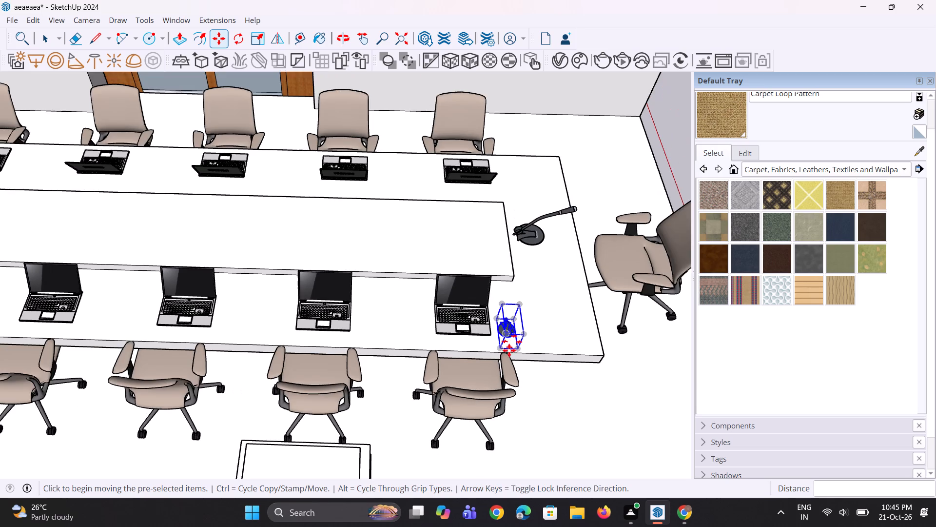
scroll(507, 356, "up", 11)
left_click(503, 301)
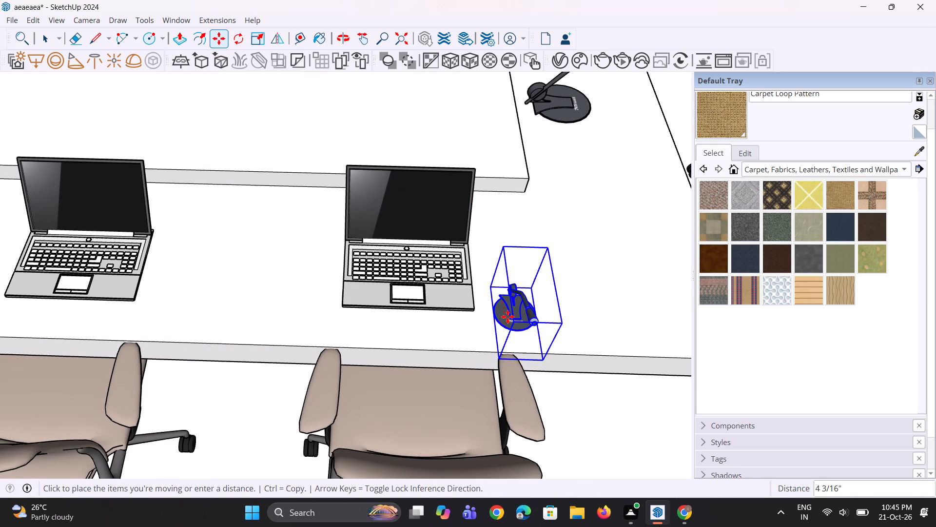
left_click(507, 317)
left_click(506, 322)
left_click(500, 323)
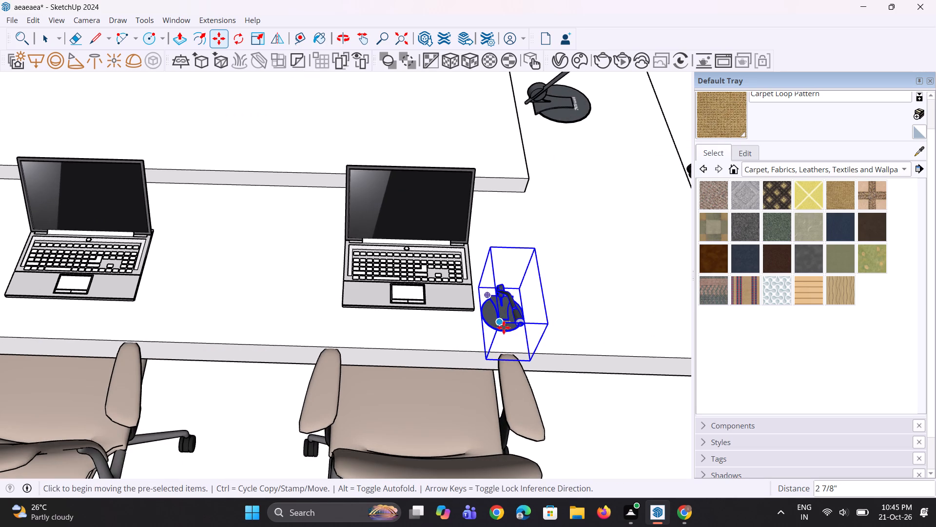
Copy the small microphone about 6' 8 7/16" along the green axis to the neighbouring laptop and array it as four copies.
scroll(506, 326, "down", 14)
key("m")
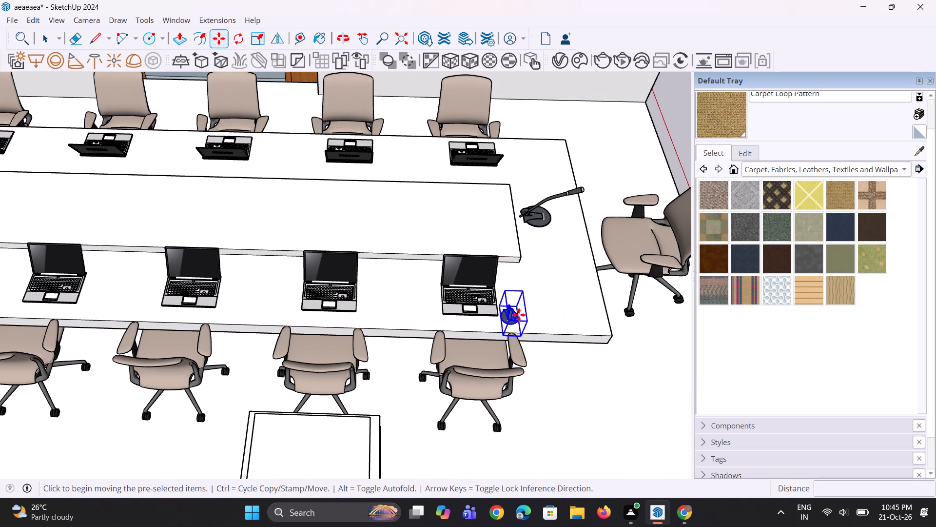
scroll(518, 317, "up", 3, "ctrl")
scroll(518, 317, "up", 1)
left_click(504, 324)
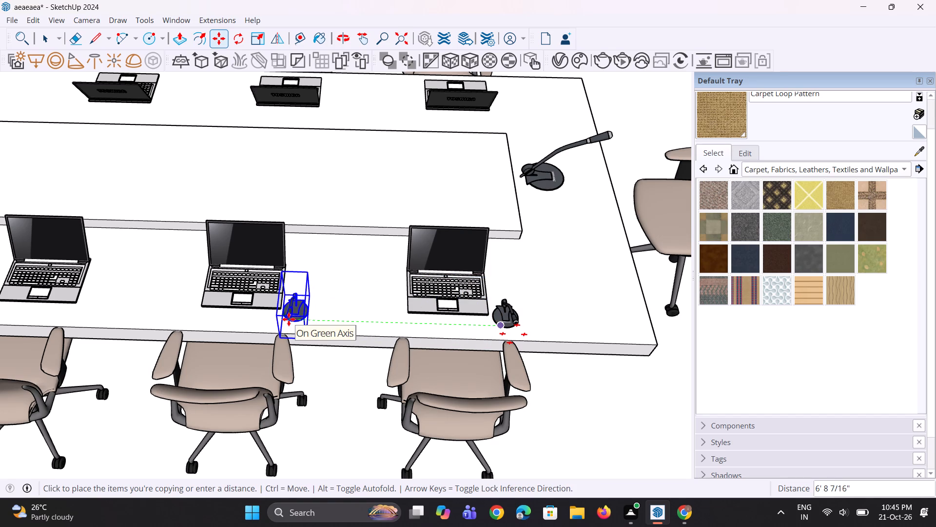
left_click(289, 319)
key("asterisk")
key("4")
key("Return")
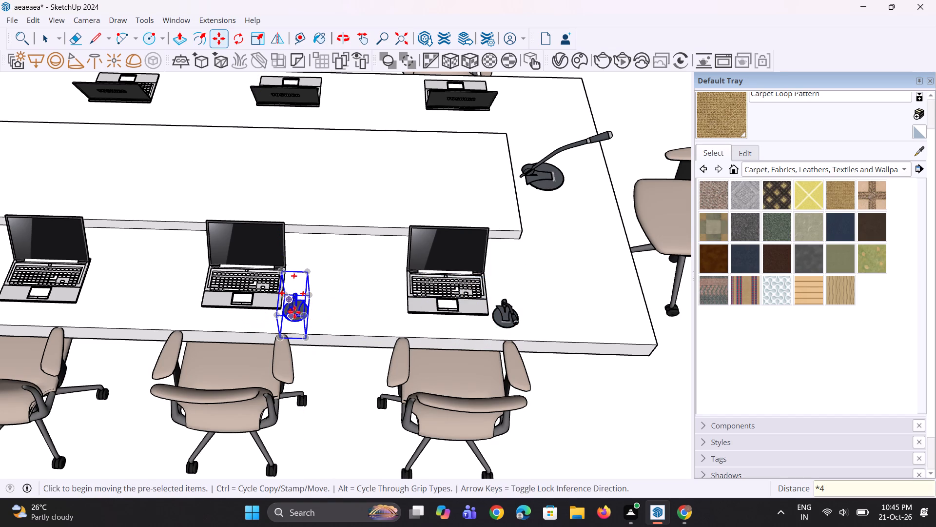
scroll(546, 295, "down", 15)
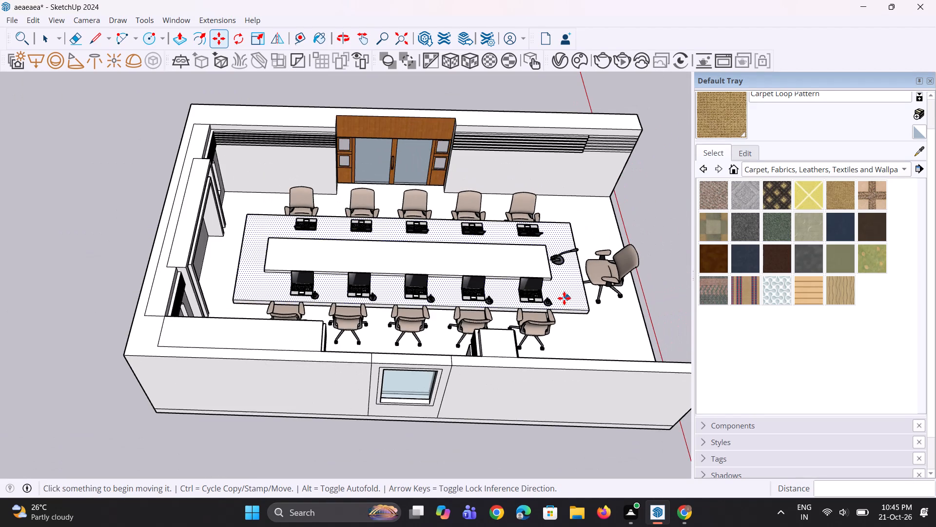
Copy the head-of-table microphone about 8' 7 1/2" toward the middle of the conference table.
scroll(392, 306, "up", 8)
scroll(342, 314, "down", 5)
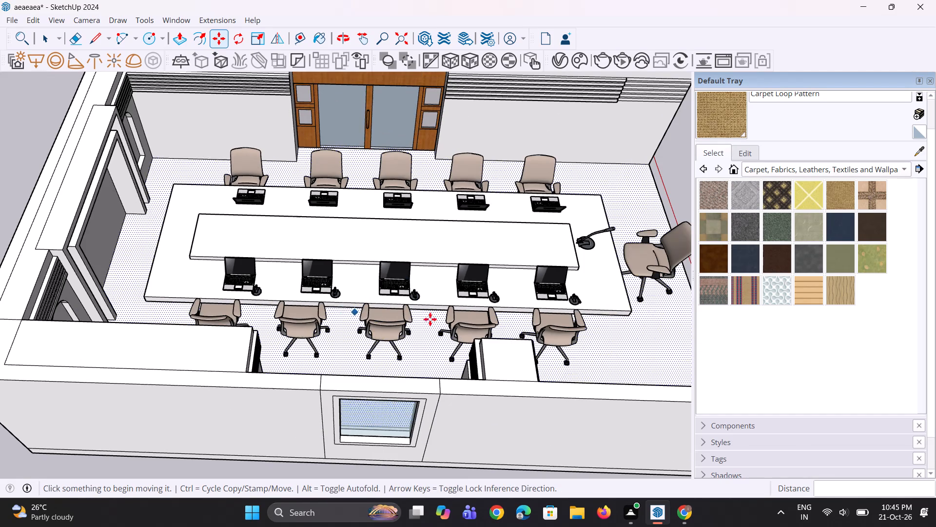
key("space")
key("space")
key("space")
scroll(420, 303, "down", 5)
left_click(617, 260)
middle_click_drag(609, 264, 544, 272)
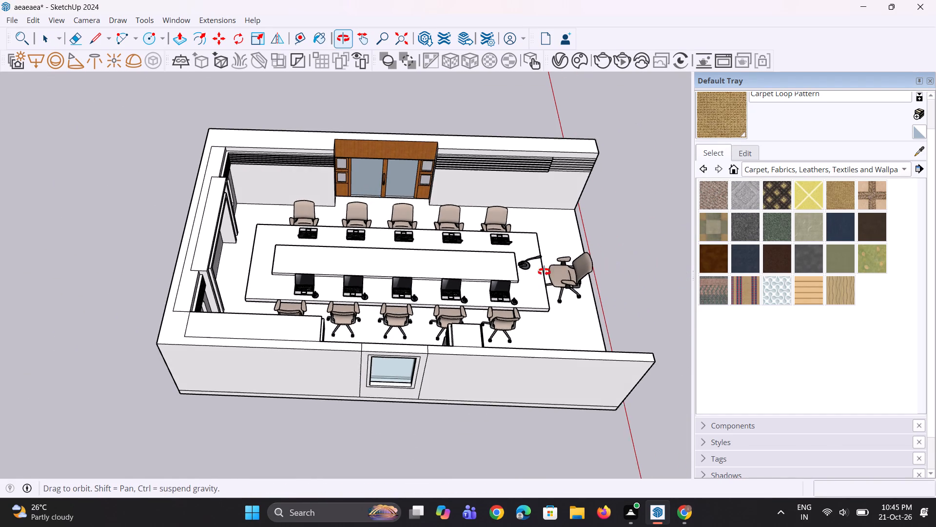
middle_click_drag(544, 272, 270, 240)
scroll(300, 251, "down", 5)
scroll(370, 363, "up", 7)
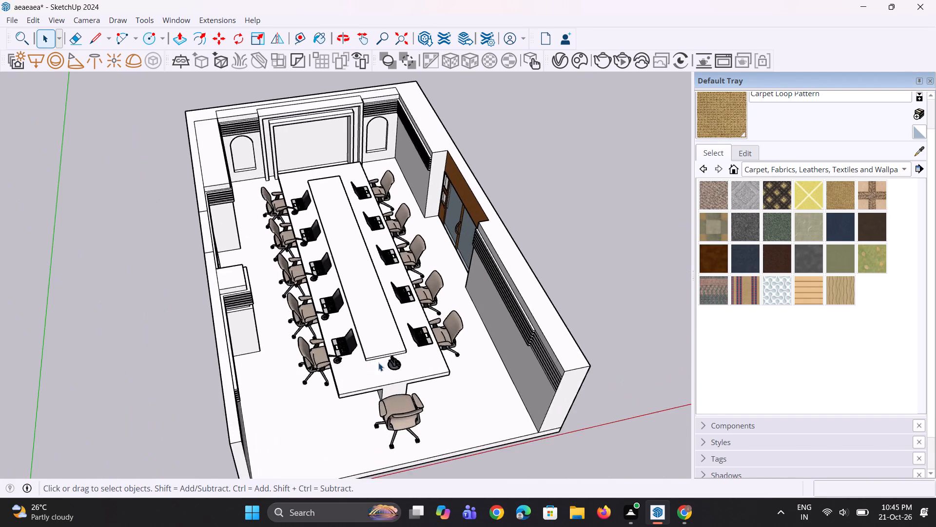
scroll(378, 363, "up", 7)
left_click(414, 367)
key("m")
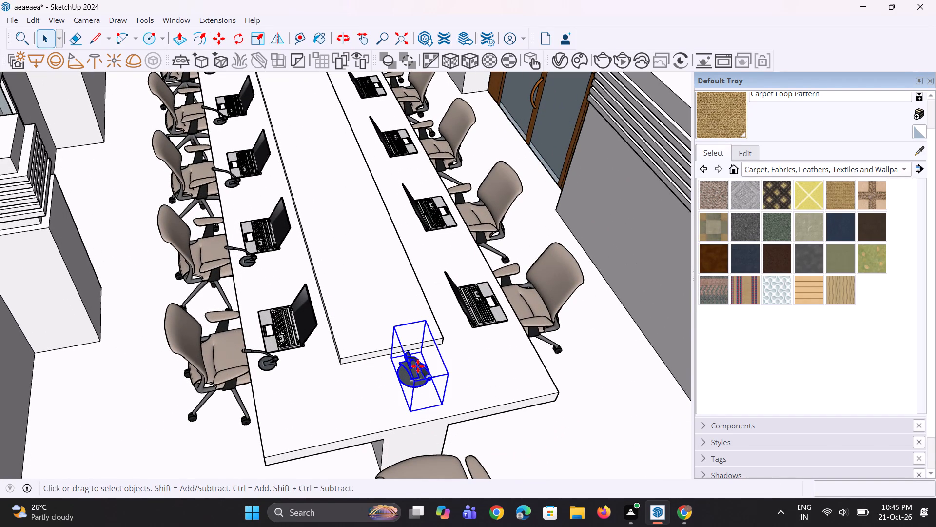
left_click(436, 365)
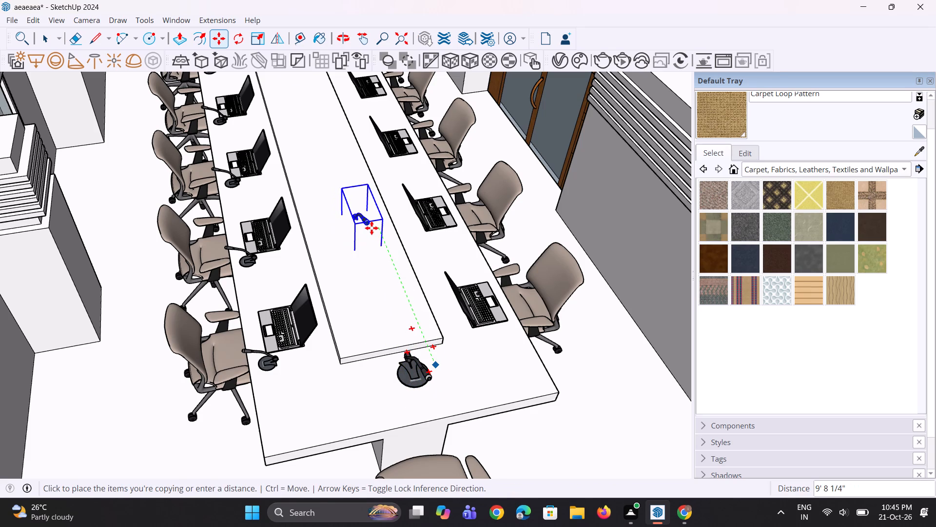
left_click(366, 236)
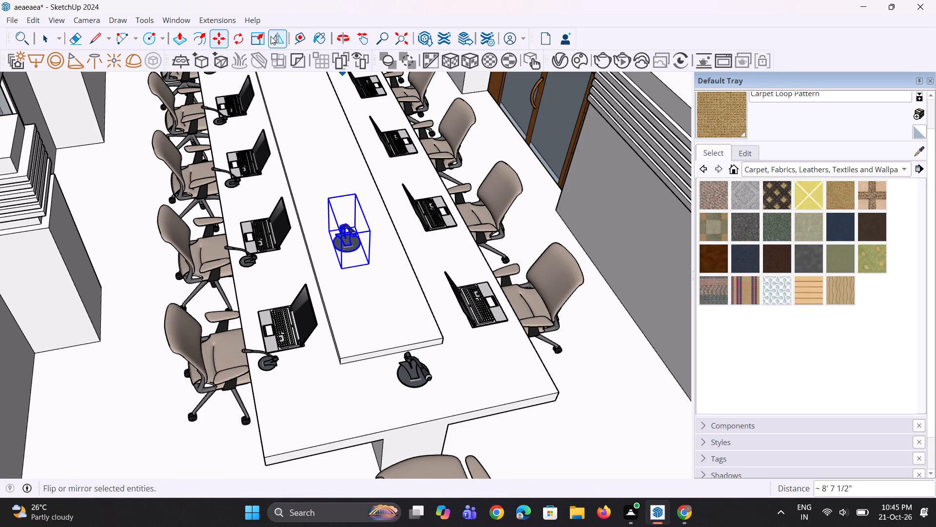
Rotate the copied microphone 90 degrees in the horizontal plane, about a point on the floor beside the head chair.
left_click(234, 34)
scroll(319, 256, "down", 5)
middle_click_drag(389, 294, 371, 227)
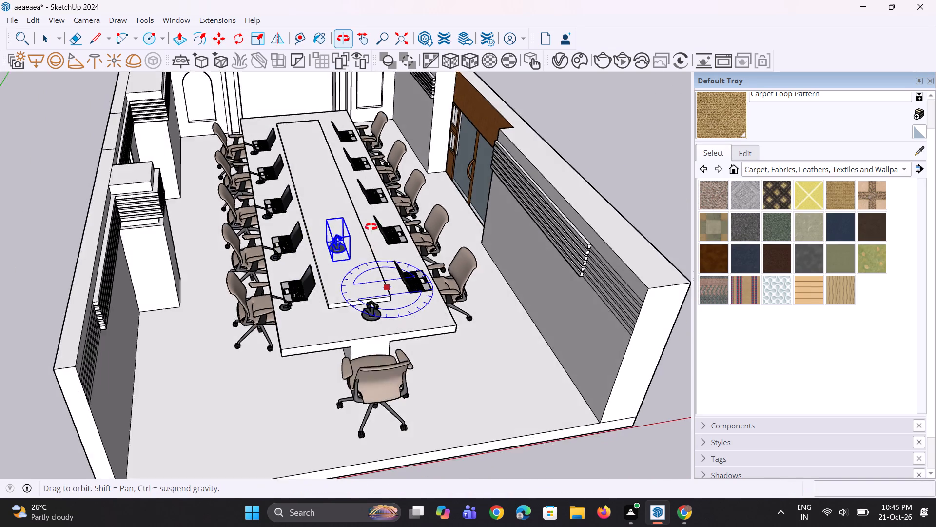
middle_click_drag(371, 227, 369, 220)
left_click(435, 378)
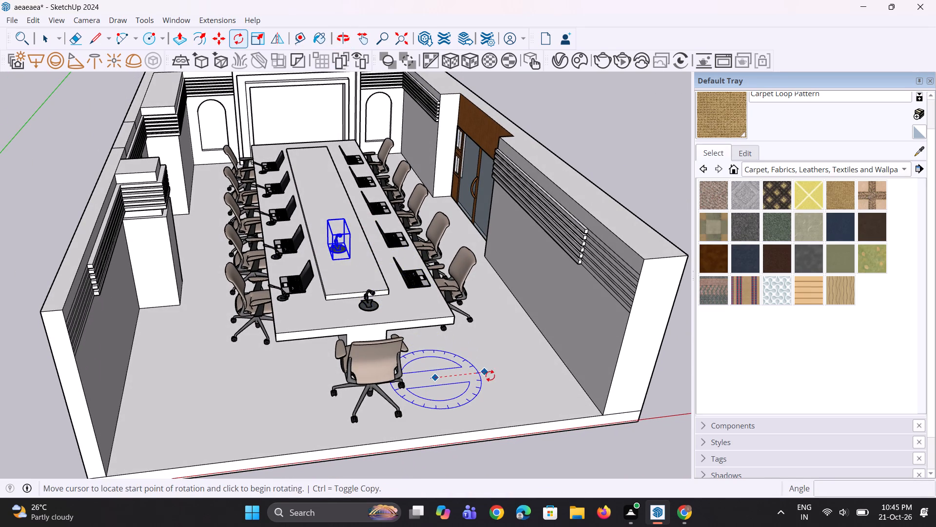
left_click(490, 376)
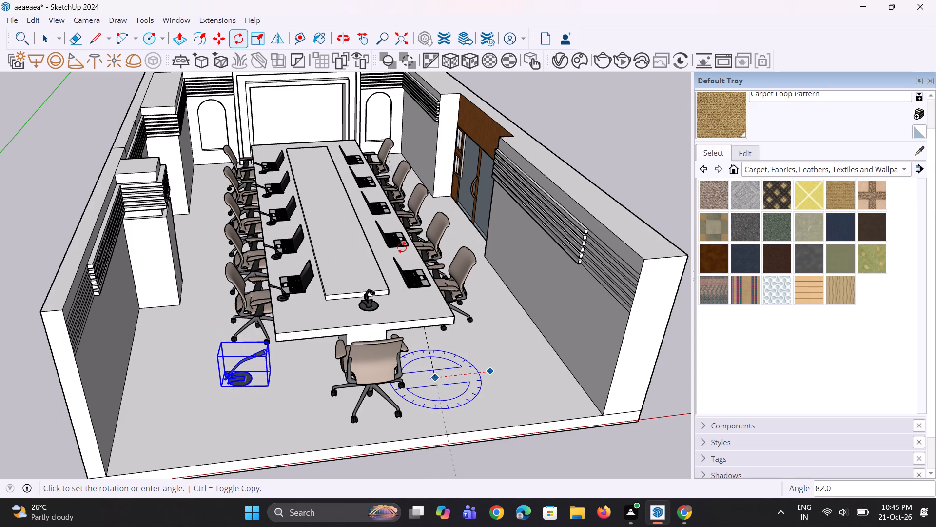
left_click(381, 247)
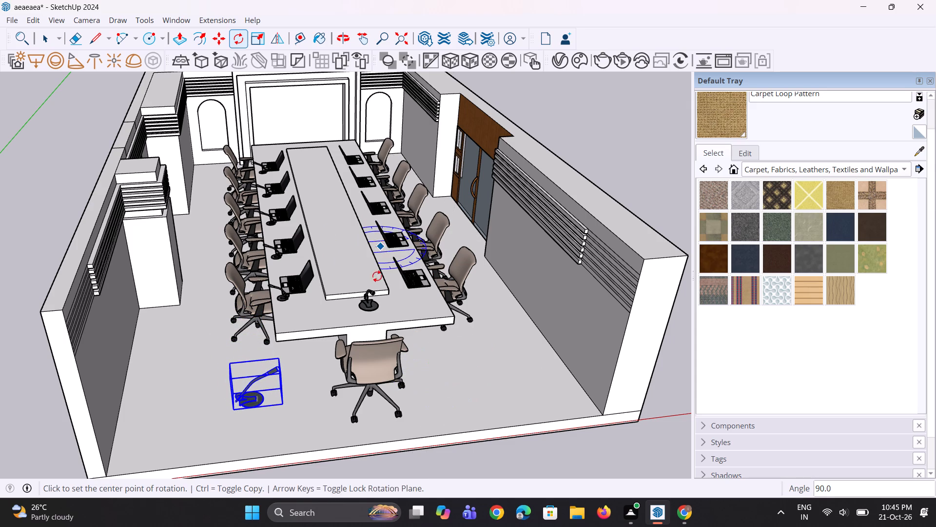
Move the rotated microphone about 19' 7 13/16" onto the tabletop beside the end laptop in the row without microphones.
key("m")
left_click(283, 406)
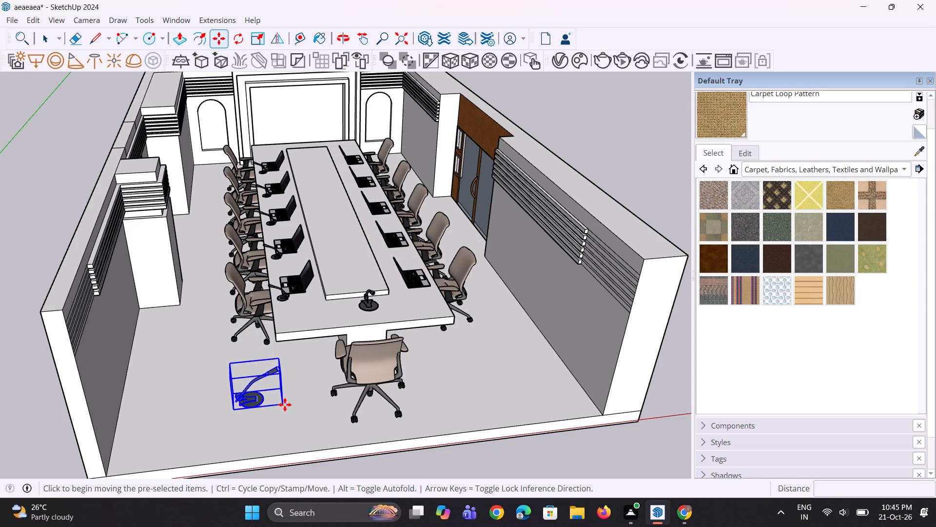
scroll(400, 273, "up", 10)
middle_click_drag(421, 277, 428, 300)
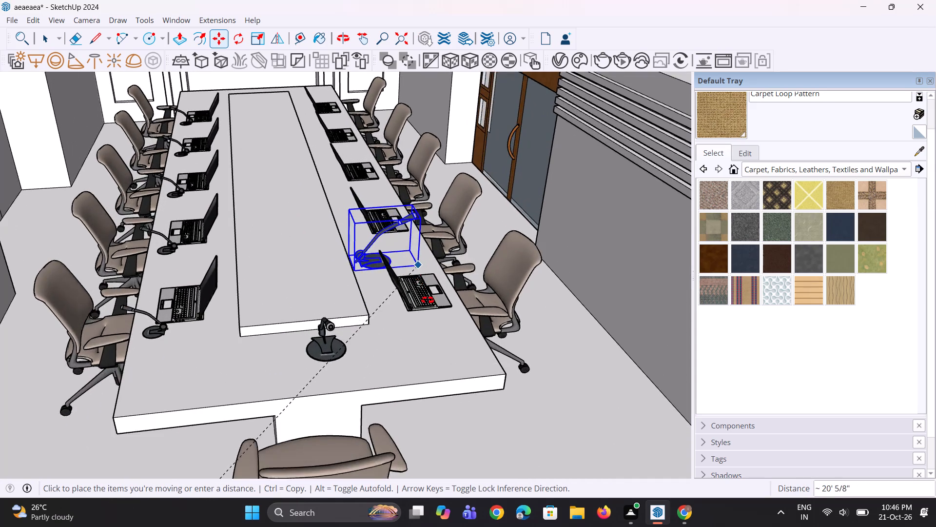
middle_click_drag(428, 300, 430, 338)
left_click(453, 309)
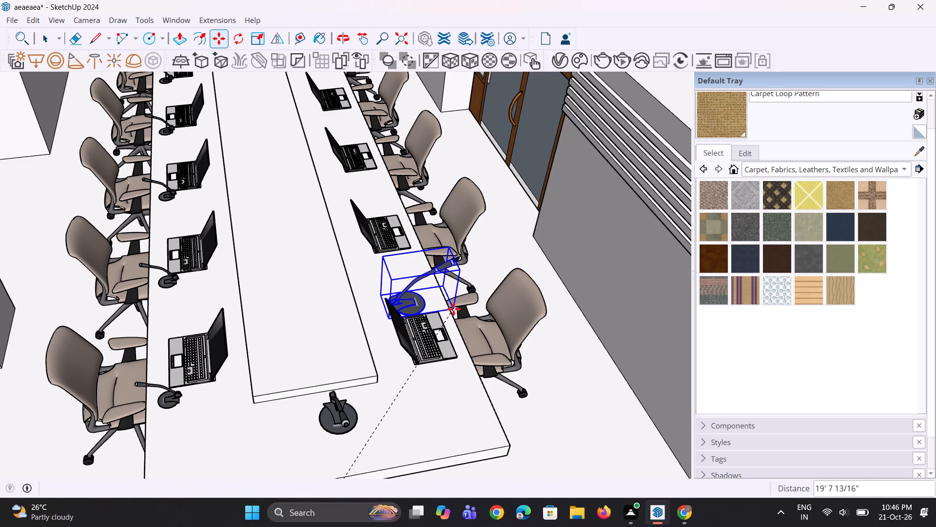
Scale the microphone beside that end laptop down uniformly to a small desk size.
middle_click_drag(453, 344, 330, 358)
scroll(377, 326, "down", 4)
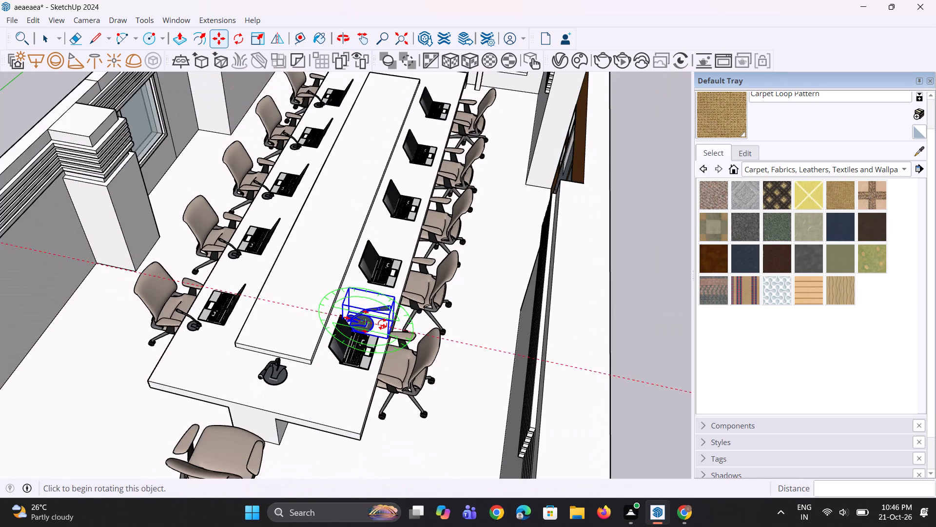
key("s")
scroll(386, 314, "up", 6)
left_click(402, 288)
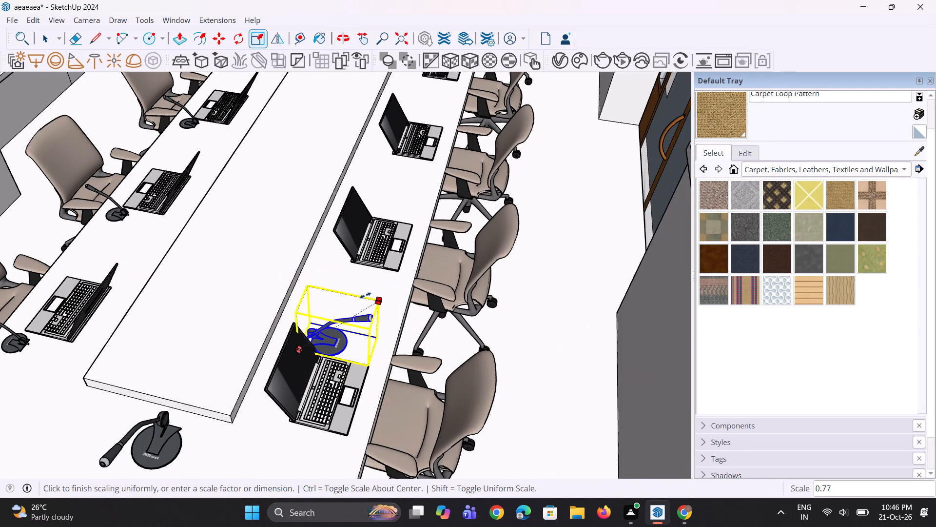
left_click(344, 309)
scroll(371, 329, "down", 10)
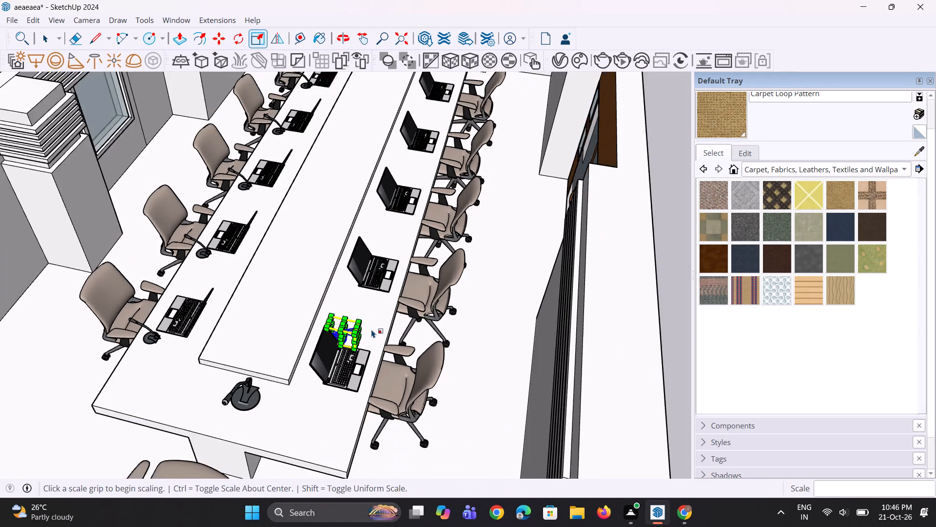
scroll(375, 326, "down", 5)
middle_click_drag(378, 326, 238, 358)
scroll(301, 335, "up", 8)
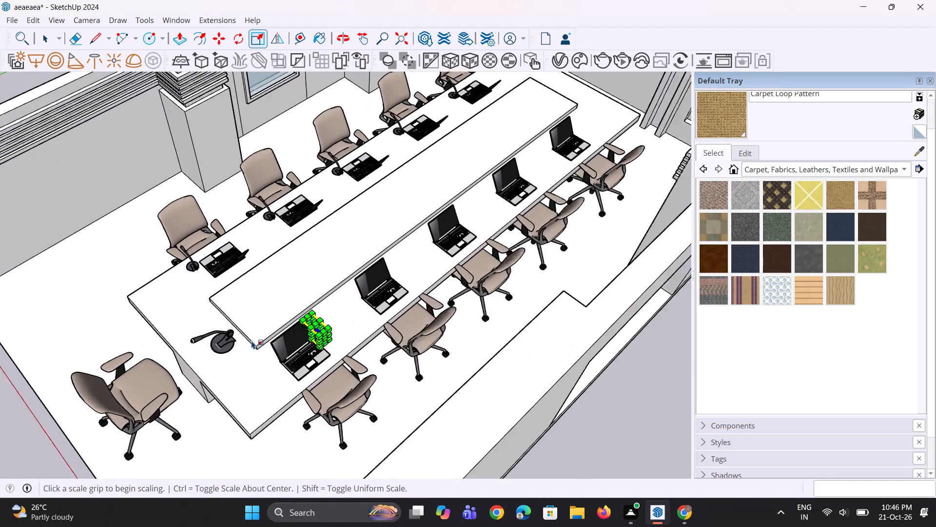
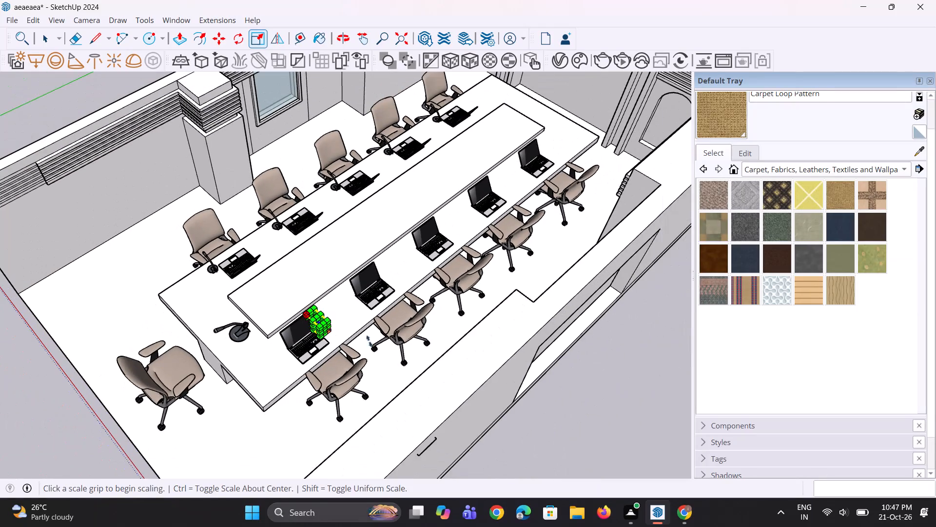
Move the small desk microphone away from the end laptop's screen onto the open tabletop beside it.
key("space")
key("space")
key("space")
left_click(572, 407)
scroll(368, 343, "up", 6)
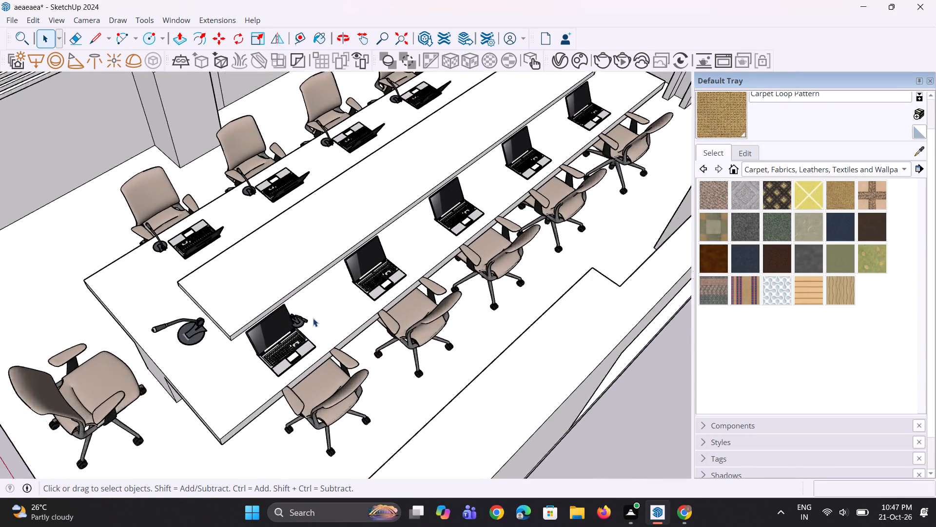
scroll(313, 318, "up", 2)
left_click(292, 323)
scroll(295, 333, "up", 6)
key("m")
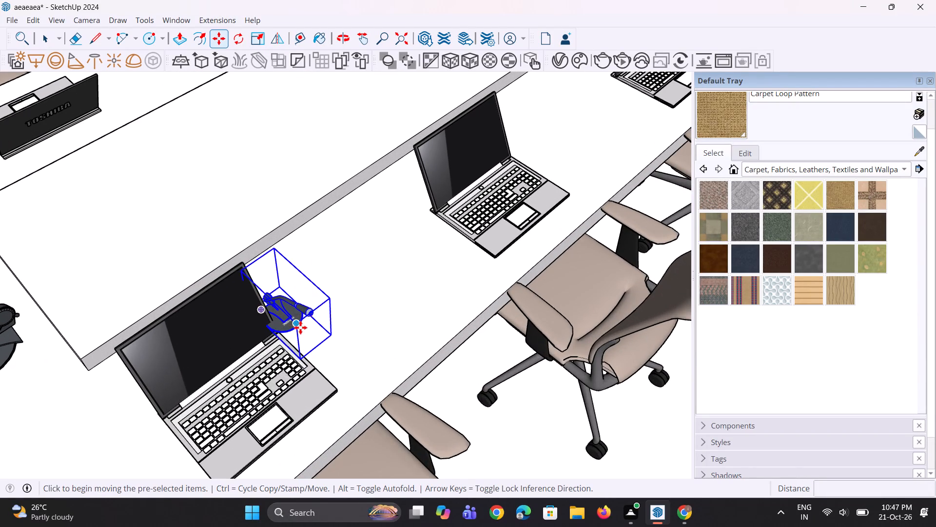
scroll(301, 321, "up", 5)
left_click(285, 323)
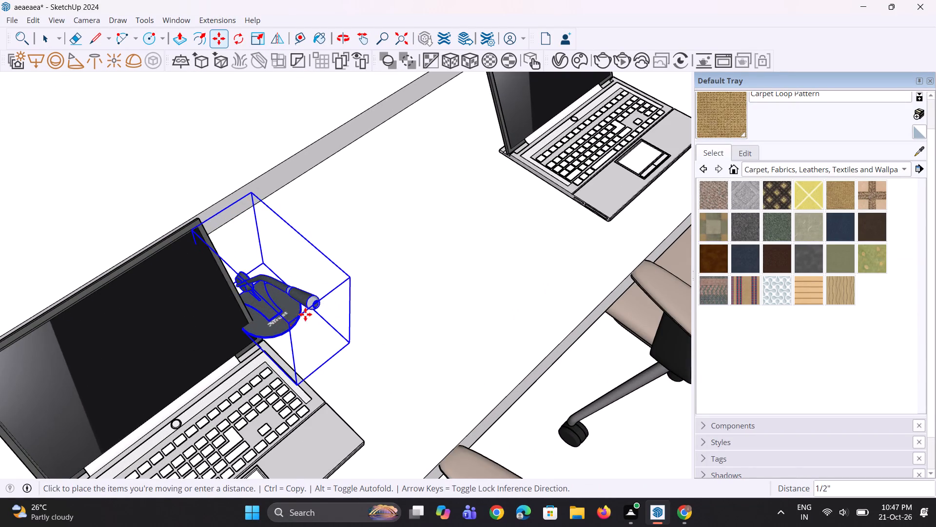
left_click(317, 308)
left_click(303, 307)
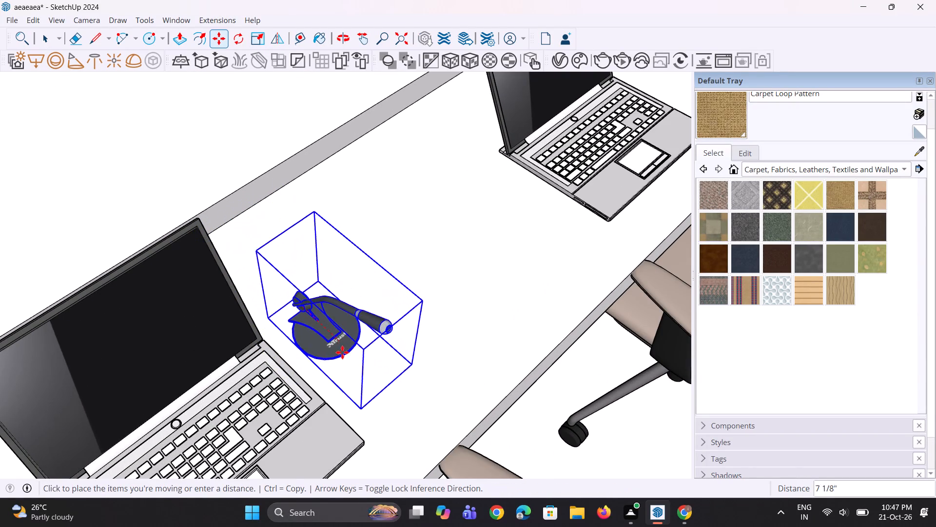
left_click(352, 364)
Scale the small microphone up uniformly by 1.26 and nudge it into place beside the end laptop.
key("s")
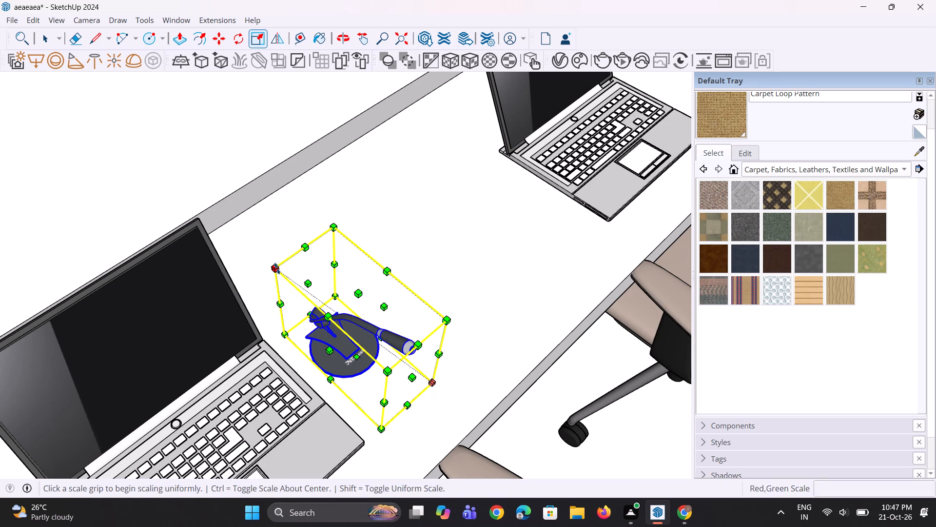
left_click(277, 268)
left_click(242, 218)
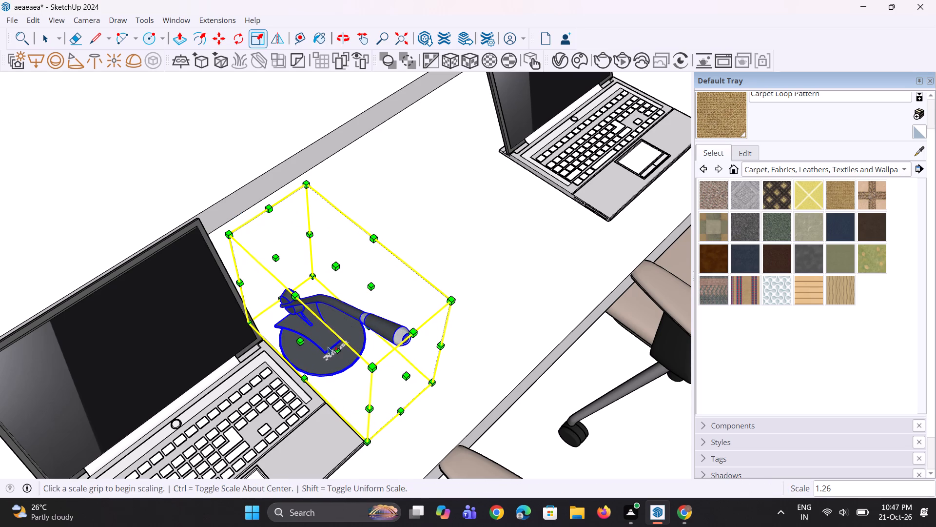
key("m")
left_click(329, 349)
left_click(351, 340)
Copy the small microphone along the green axis about 6' 9 11/16" to the neighbouring laptop, arrayed as 4 copies down the row.
scroll(343, 396, "down", 7)
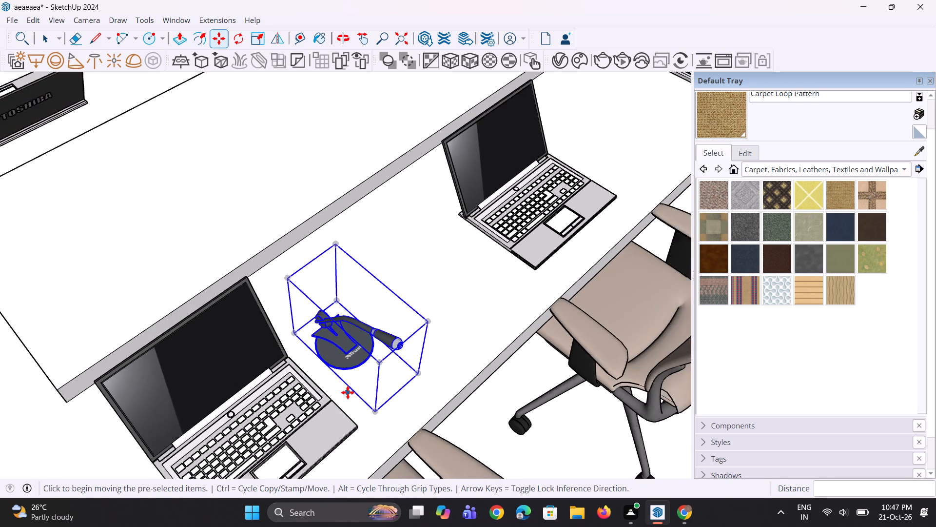
scroll(348, 392, "down", 2)
middle_click_drag(392, 401, 245, 405)
key("m")
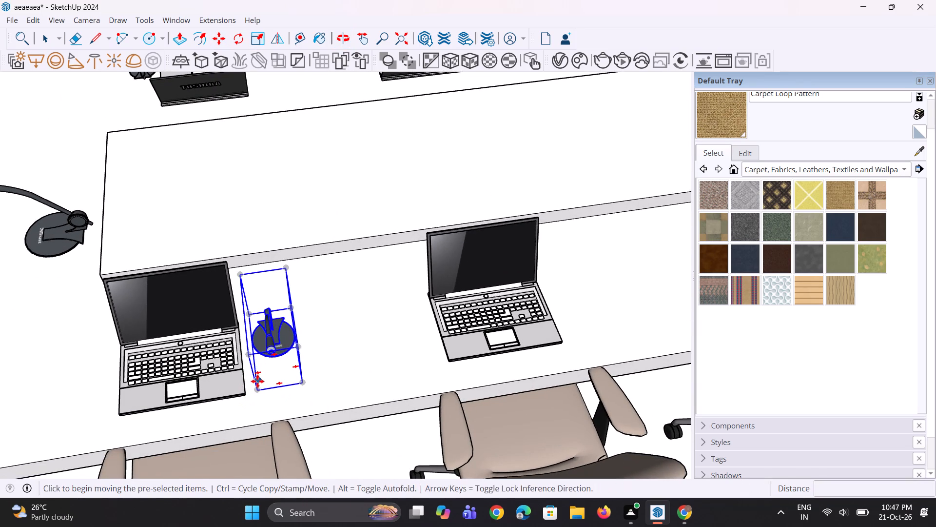
left_click(272, 350)
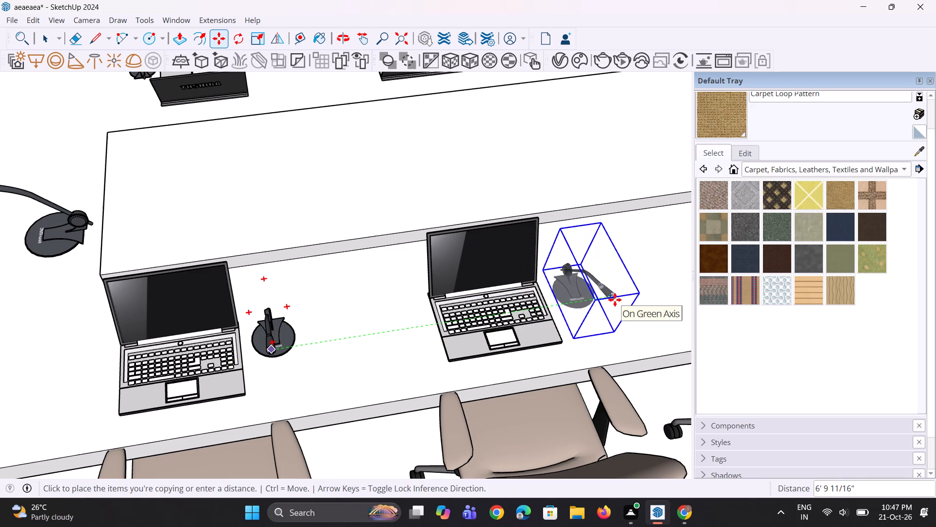
left_click(613, 302)
type("*4")
key("Return")
Examine the whole conference room and the microphones along both laptop rows.
scroll(504, 357, "down", 13)
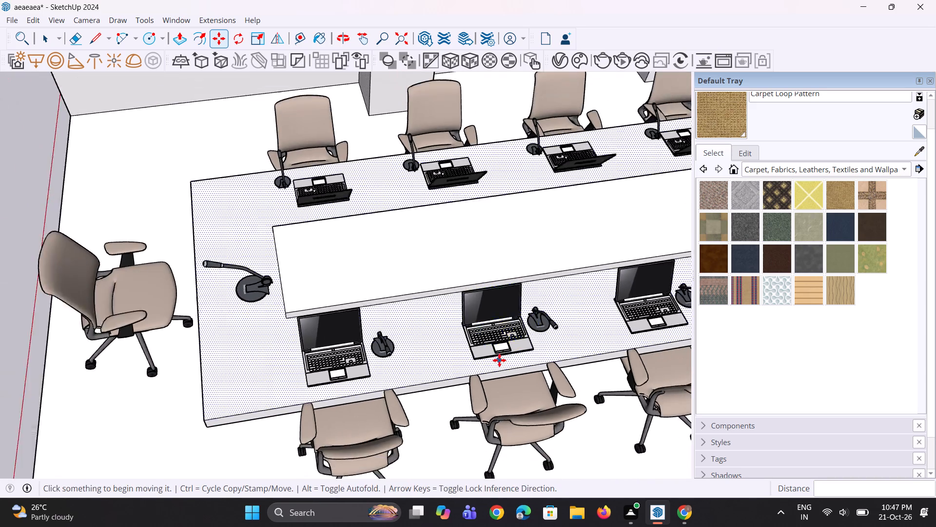
scroll(499, 360, "down", 7)
scroll(499, 361, "up", 4)
scroll(499, 361, "down", 19)
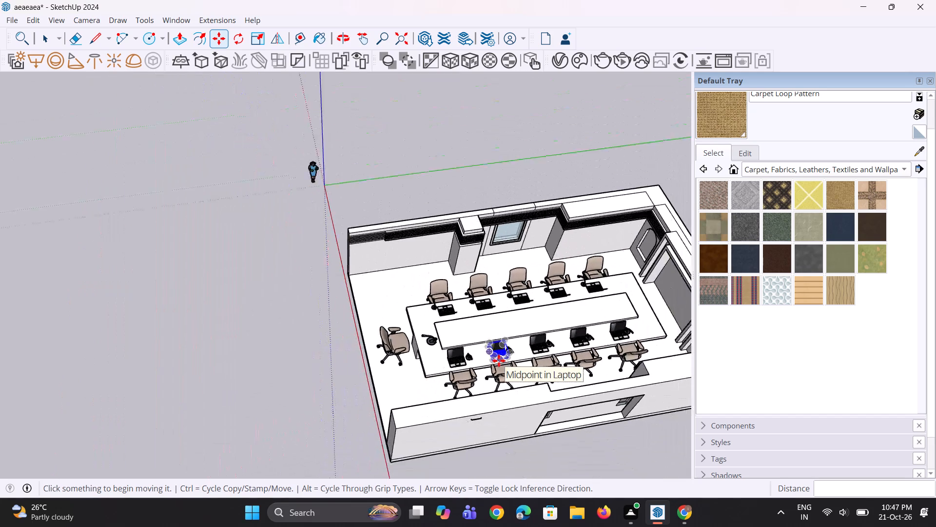
key("space")
key("space")
key("space")
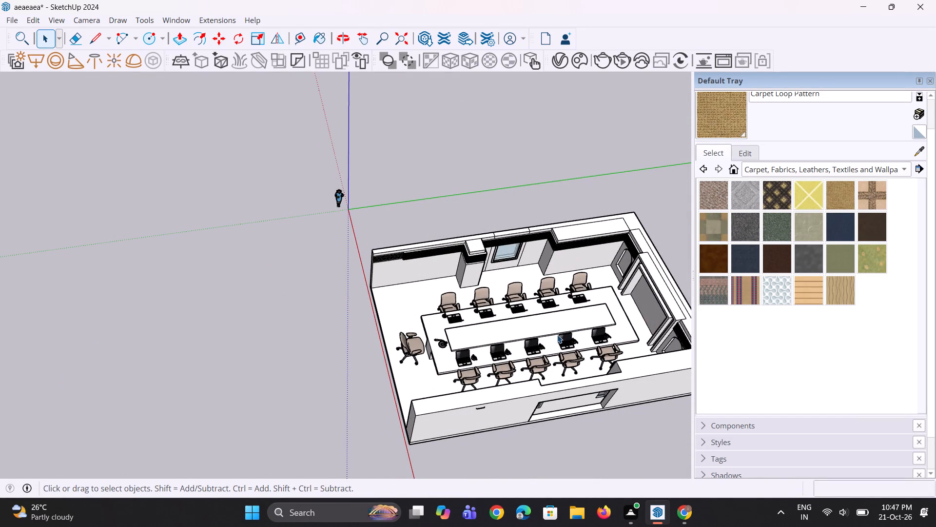
scroll(449, 358, "down", 4)
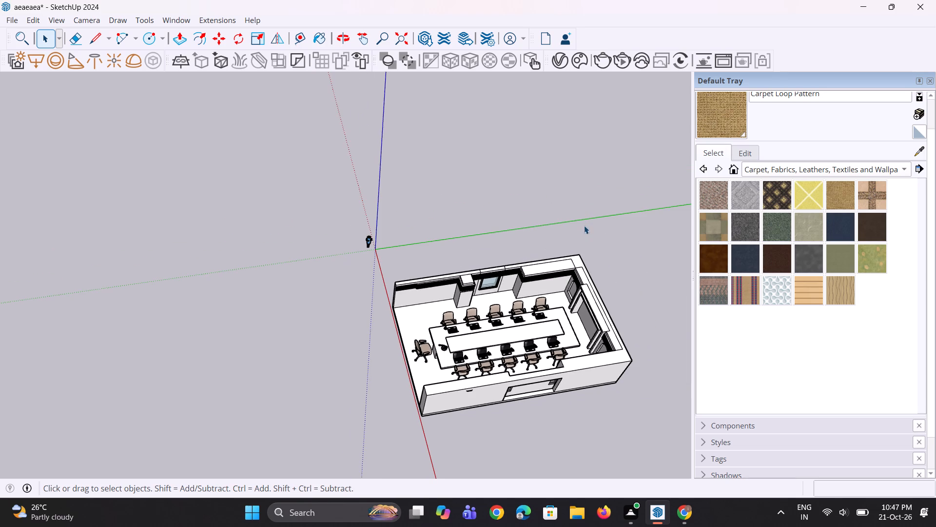
left_click(584, 225)
scroll(588, 338, "up", 6)
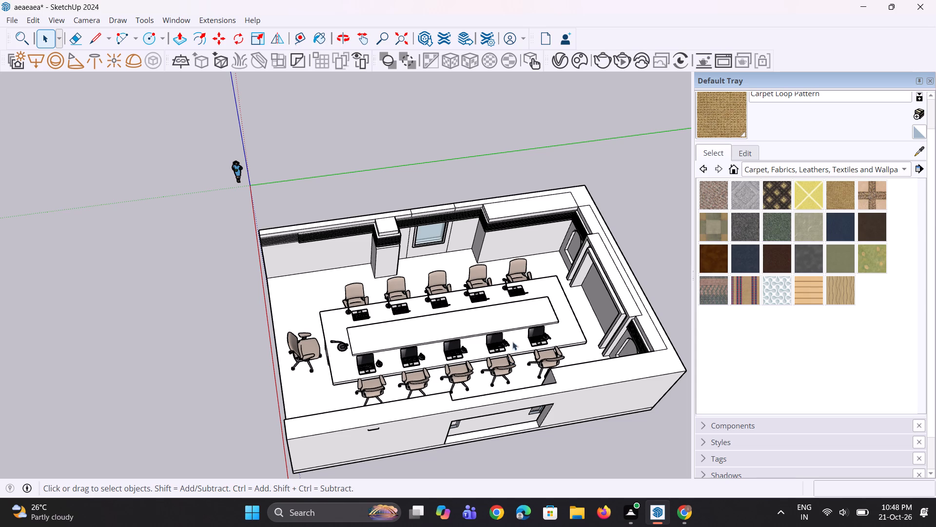
scroll(448, 332, "down", 3)
middle_click_drag(481, 410, 469, 350)
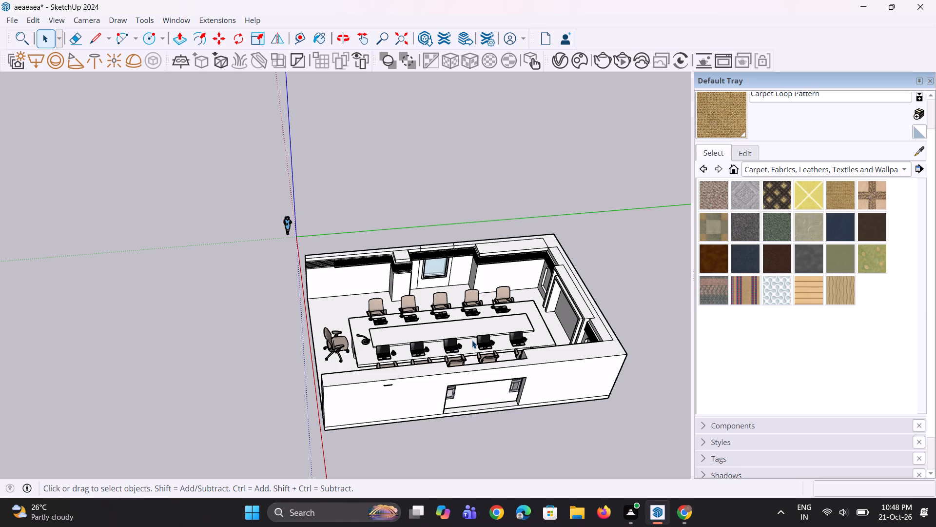
scroll(472, 336, "down", 3)
Push/Pull the end of the top molding strip on the window wall about 6' 2 7/8" to the wall's open end.
middle_click_drag(468, 411, 493, 351)
scroll(468, 305, "up", 3)
scroll(179, 249, "up", 4)
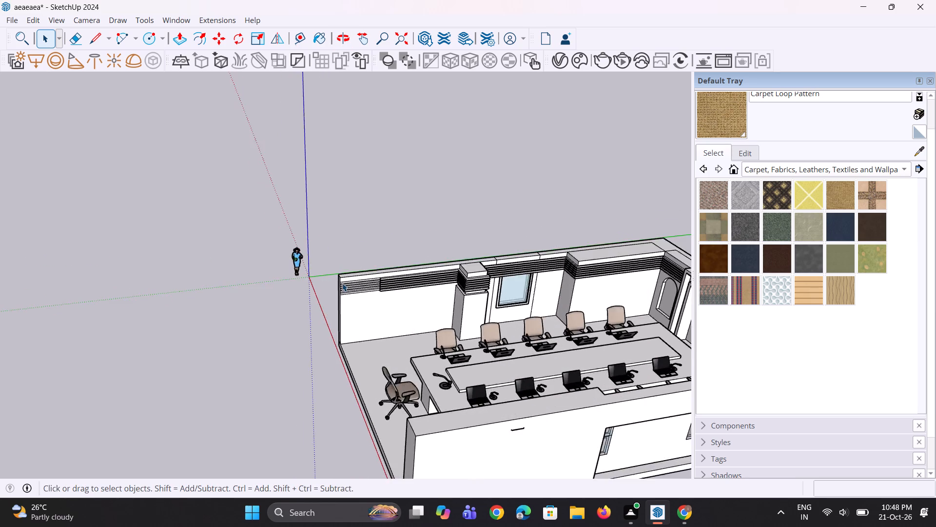
scroll(351, 290, "up", 9)
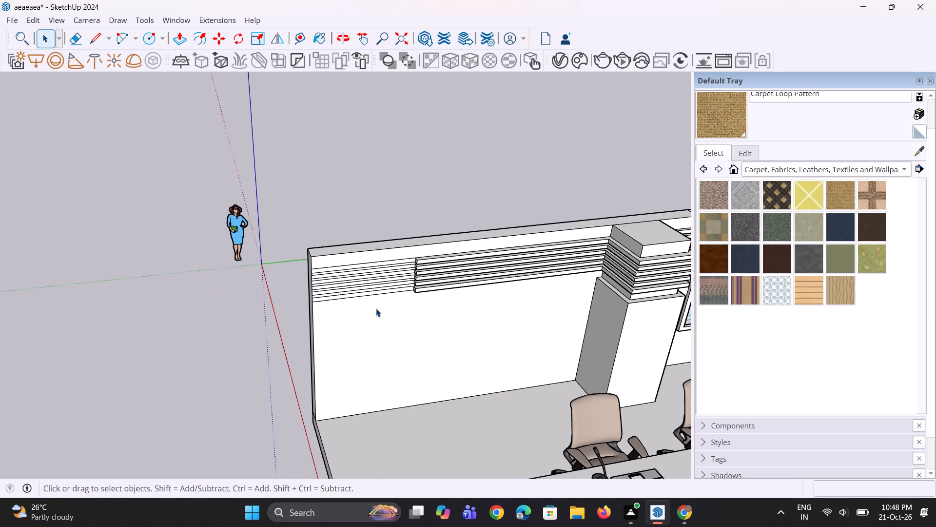
scroll(404, 265, "up", 3)
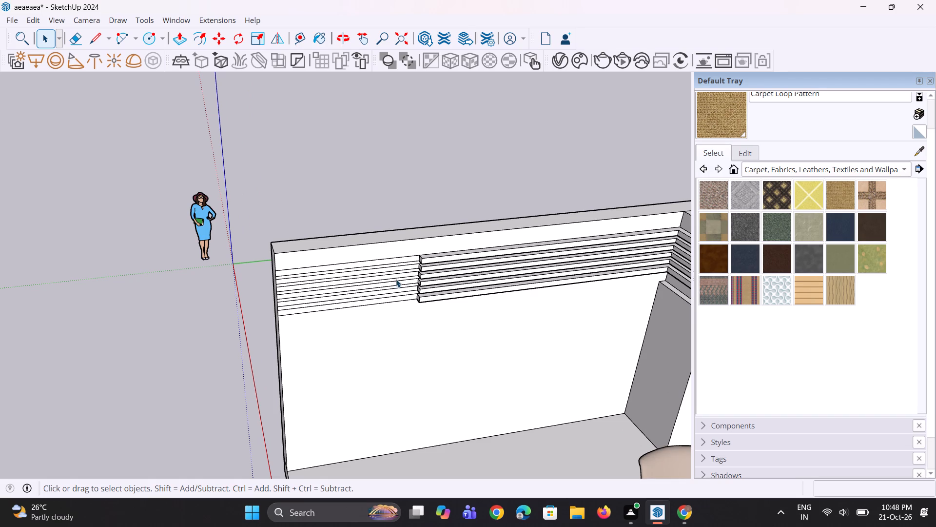
middle_click_drag(418, 342, 465, 340)
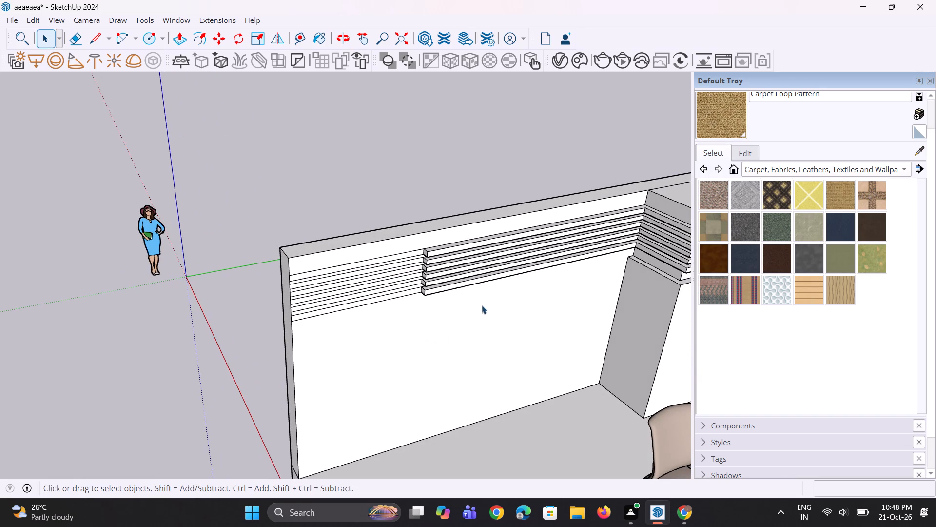
key("p")
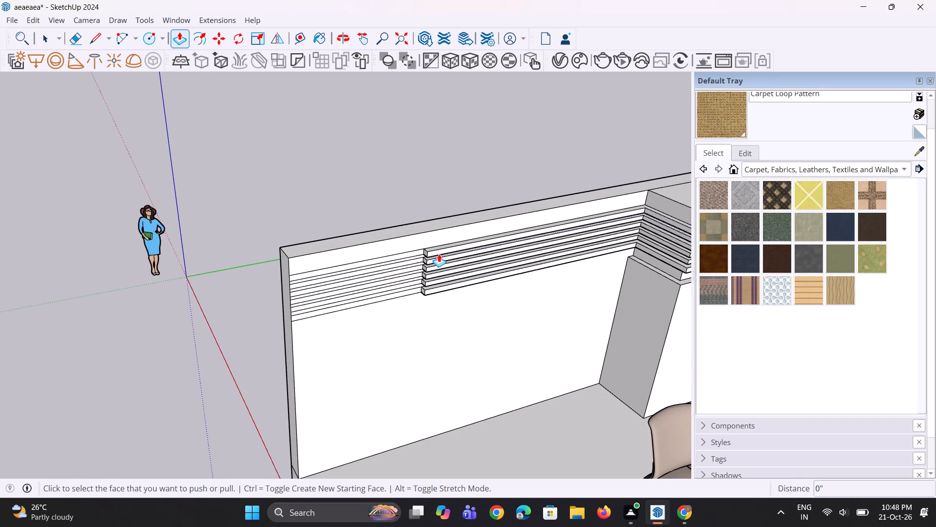
scroll(421, 249, "up", 7)
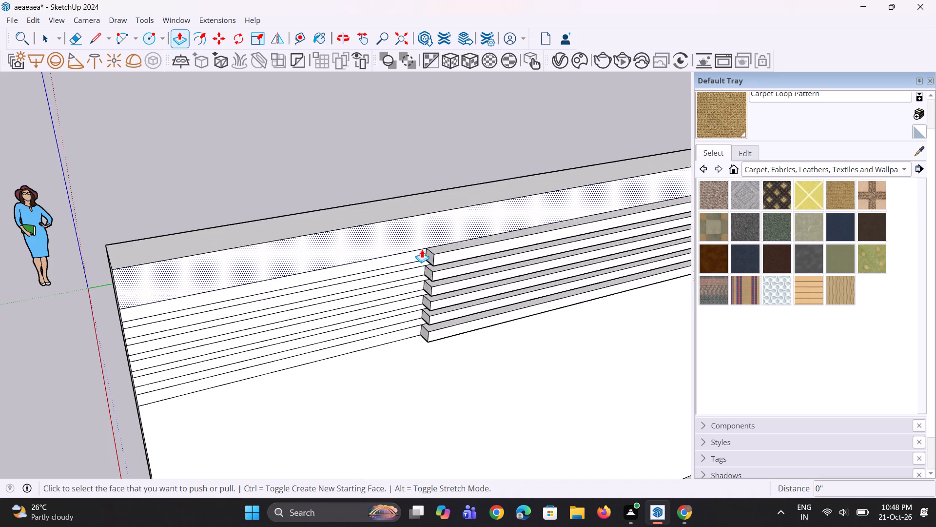
left_click(429, 258)
scroll(414, 280, "down", 5)
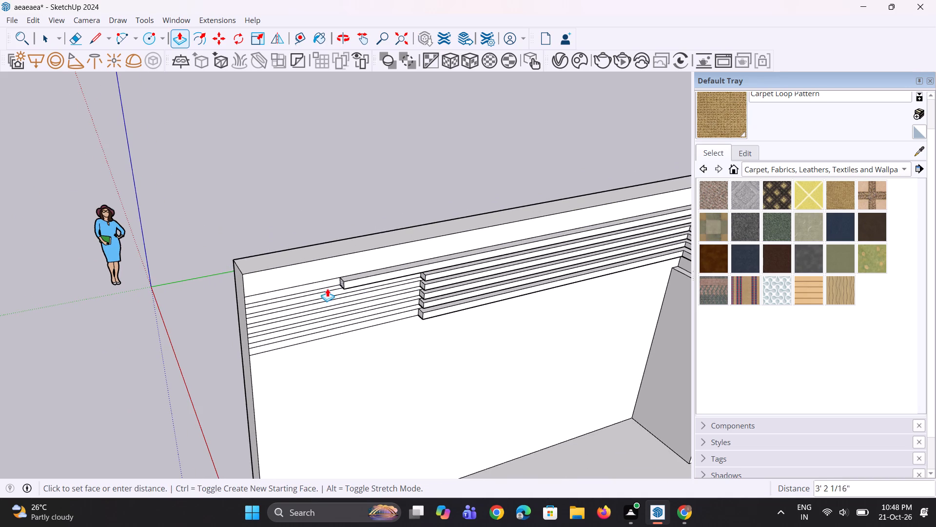
left_click(239, 289)
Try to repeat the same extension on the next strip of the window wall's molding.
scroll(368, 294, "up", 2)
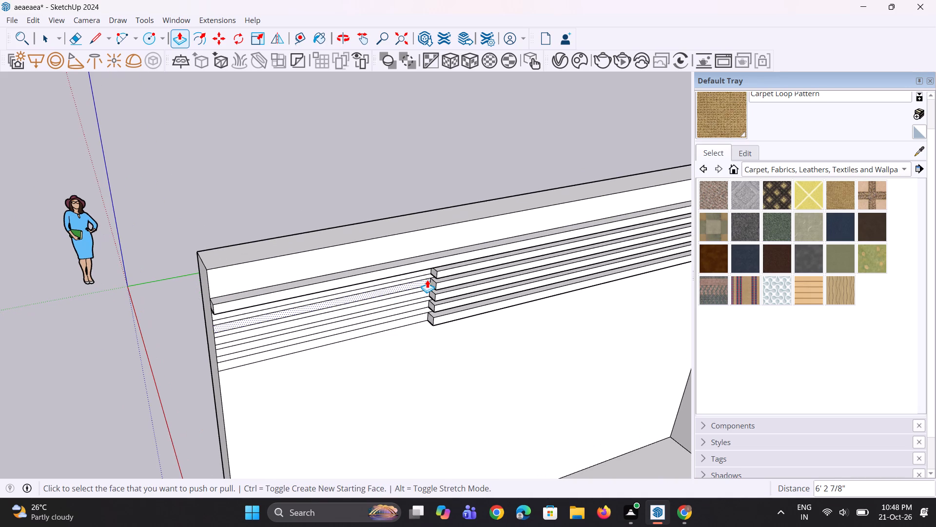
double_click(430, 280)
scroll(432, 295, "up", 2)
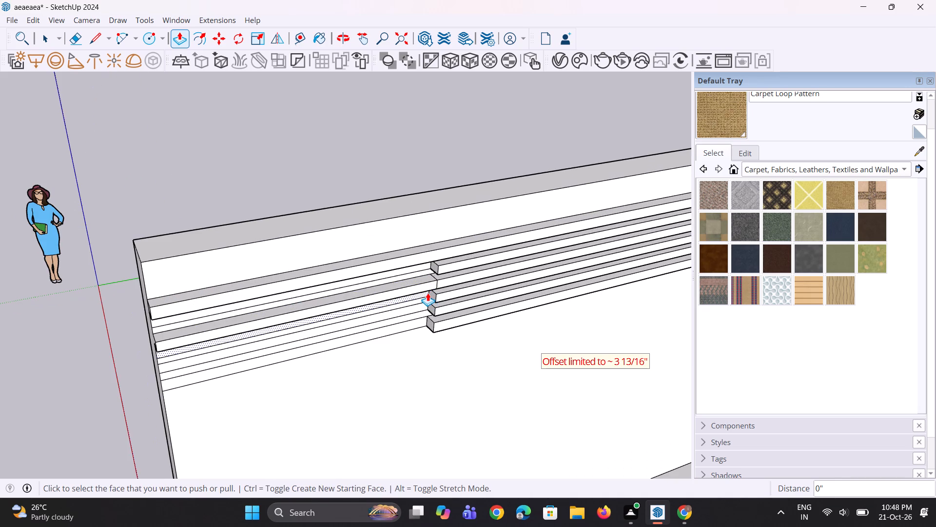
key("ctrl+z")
Extend the remaining five molding strips on the window wall by the same 6' 2 7/8" to the wall's open end.
scroll(429, 274, "up", 2)
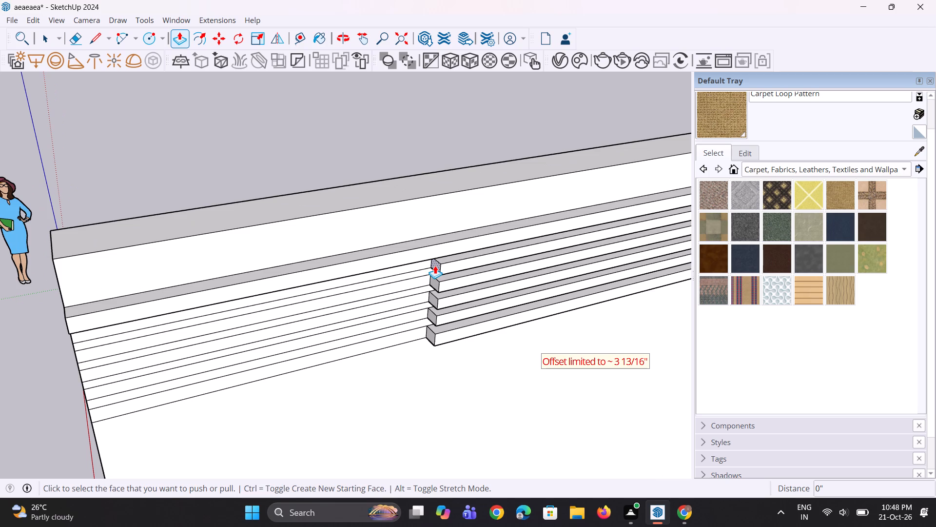
double_click(435, 265)
double_click(434, 283)
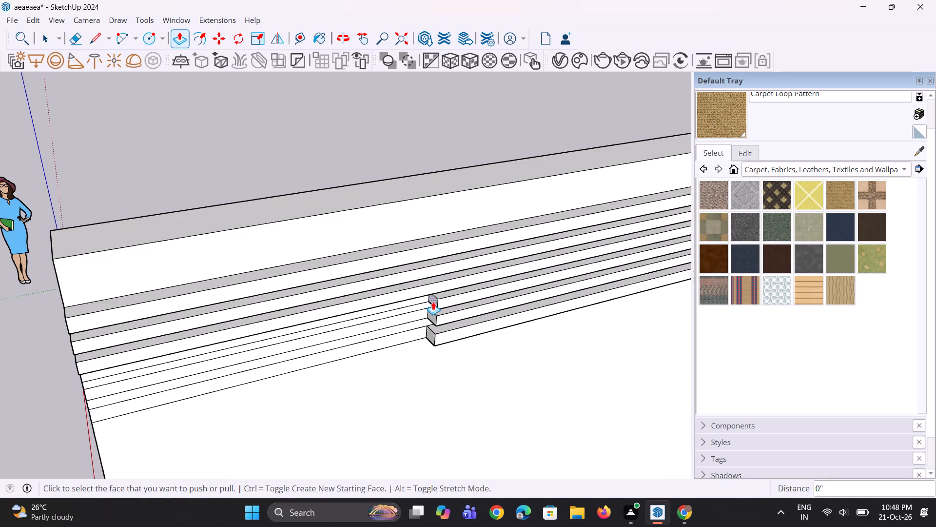
double_click(433, 302)
double_click(431, 318)
double_click(427, 333)
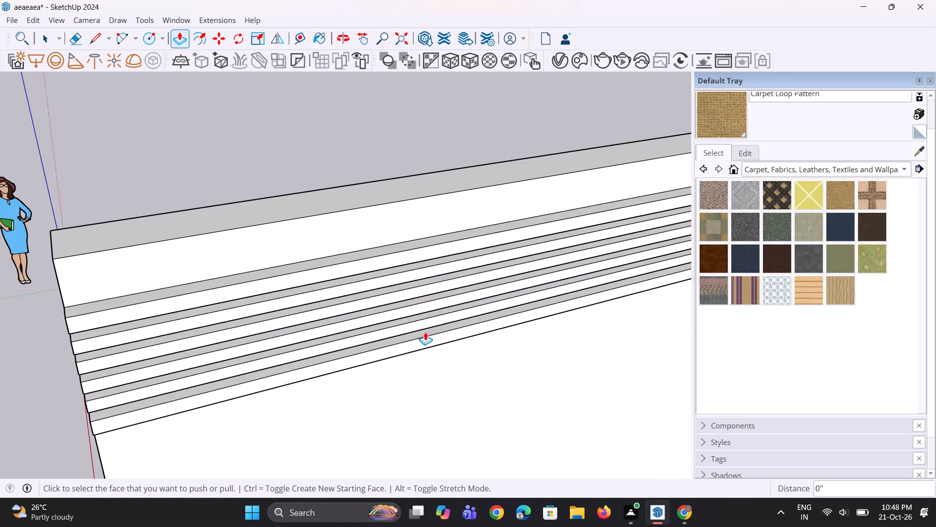
Extend the top four molding strips on the opposite wall, beside the door, by the same 6' 2 7/8" toward its open end.
scroll(424, 321, "down", 18)
middle_click_drag(469, 352, 535, 341)
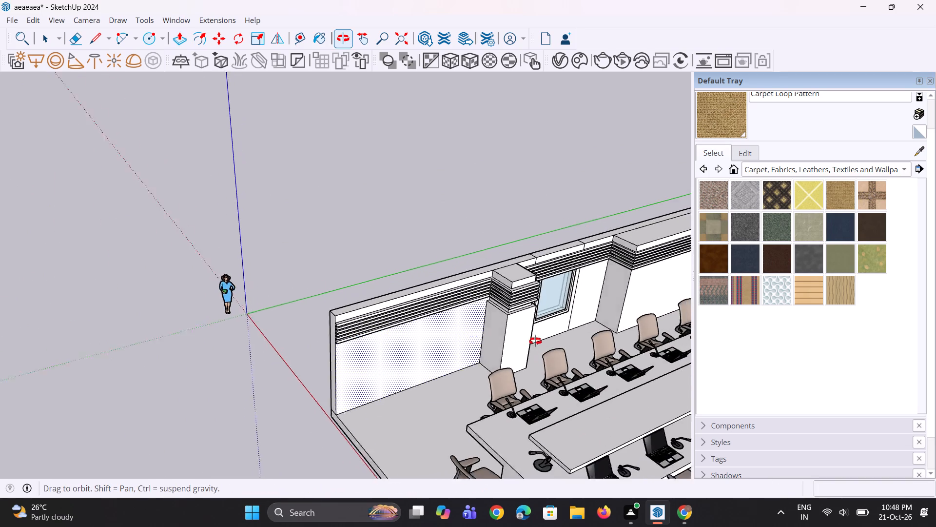
middle_click_drag(535, 341, 539, 339)
scroll(539, 339, "down", 1)
scroll(375, 226, "down", 6)
middle_click_drag(381, 329, 681, 292)
scroll(524, 254, "up", 3)
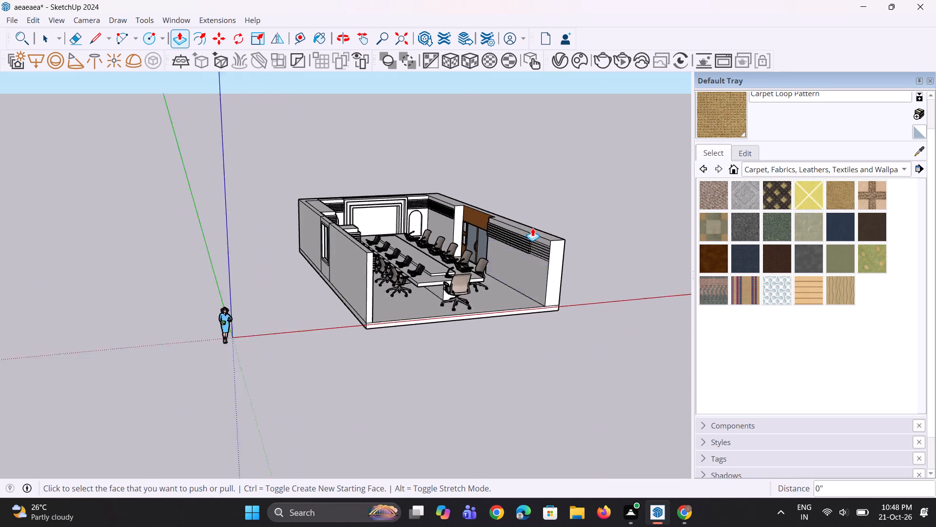
scroll(532, 228, "up", 19)
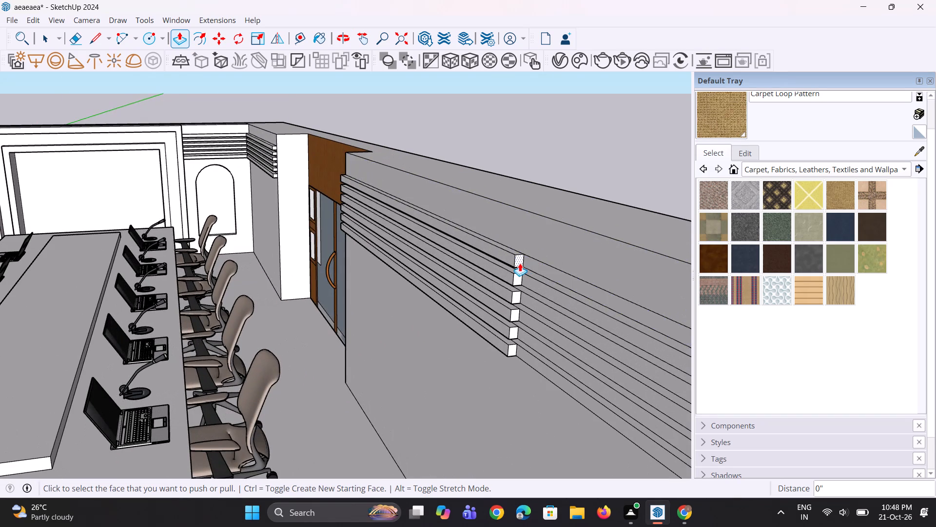
double_click(520, 263)
double_click(517, 278)
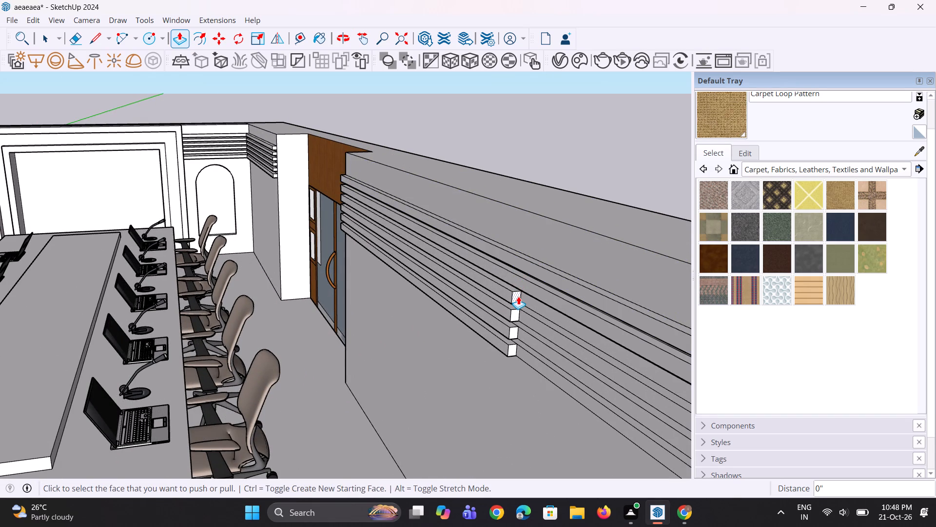
double_click(518, 296)
double_click(516, 317)
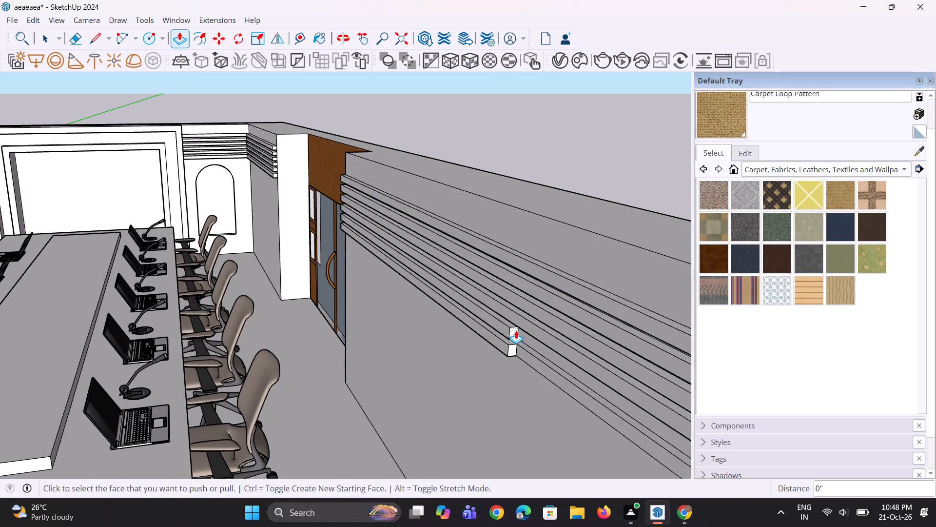
Push/Pull the ends of the two lowest molding strips beside the door about 6' 2 3/16" to the wall's open end.
left_click(516, 330)
double_click(515, 333)
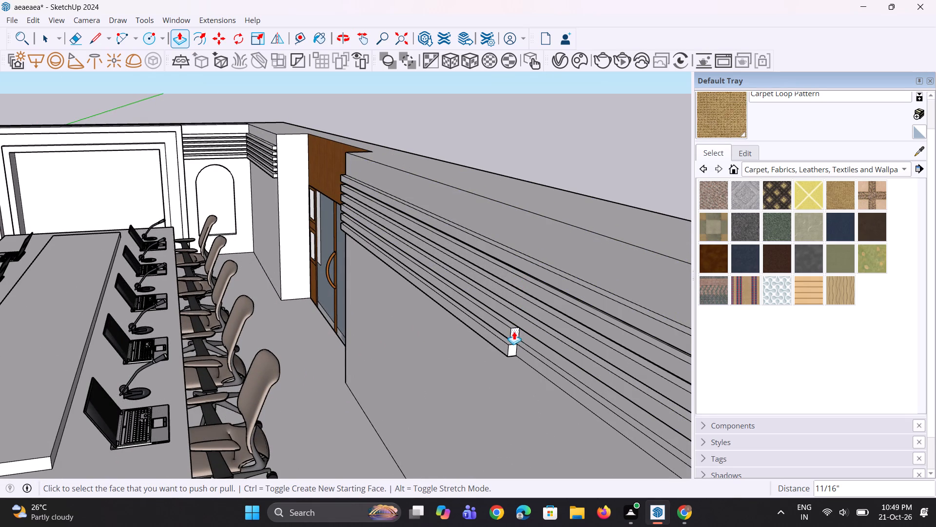
left_click(513, 329)
scroll(522, 334, "down", 9)
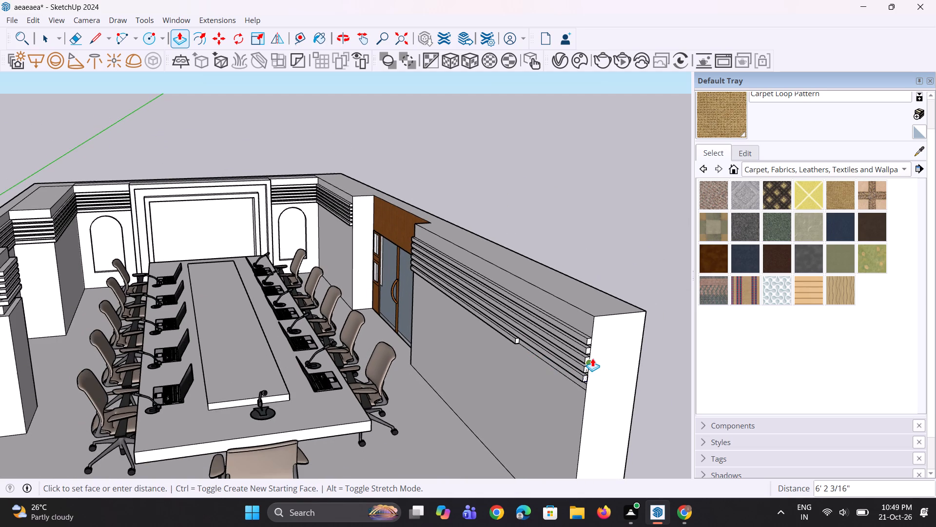
left_click(592, 357)
scroll(540, 361, "up", 6)
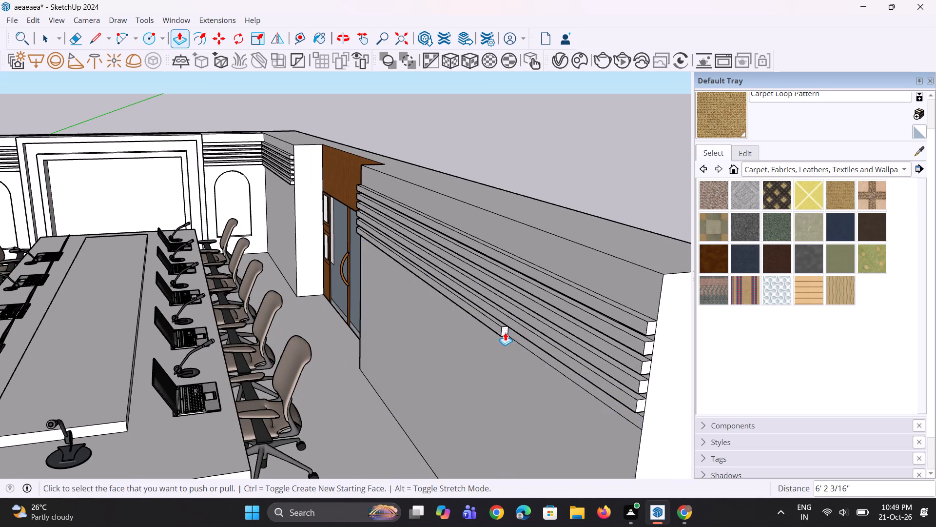
double_click(505, 332)
scroll(505, 332, "down", 4)
middle_click_drag(506, 332, 508, 309)
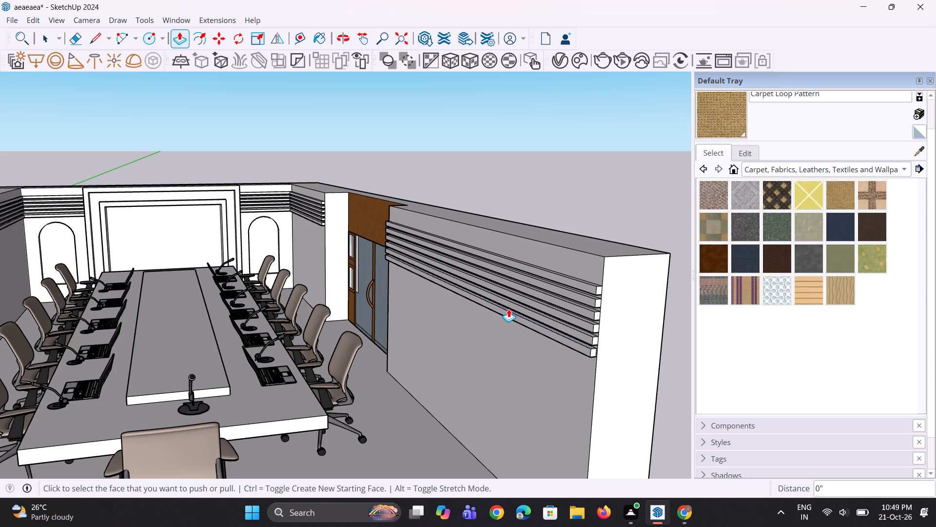
Switch to Chrome and search 3D Warehouse models for "led".
left_click(662, 518)
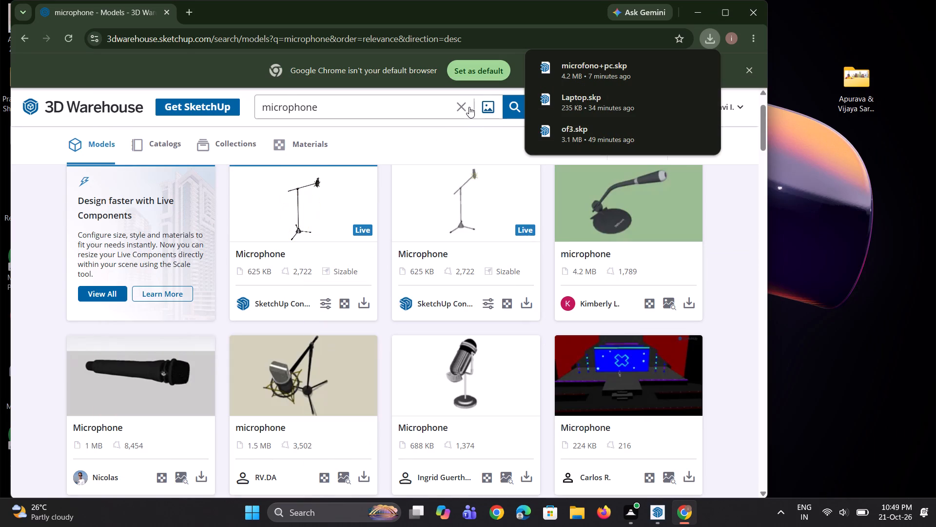
left_click(469, 107)
type("led")
key("Return")
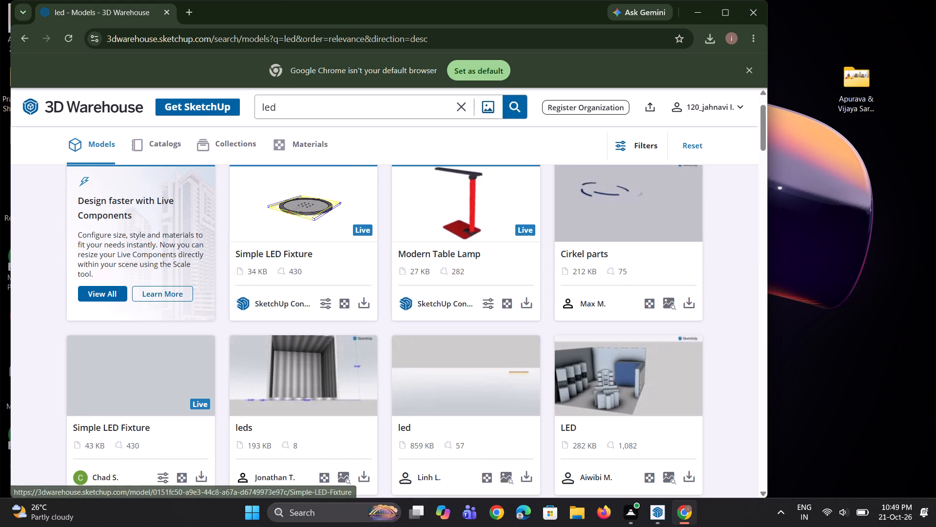
Replace the search term and search 3D Warehouse models for "flower bouquet".
left_click(466, 119)
left_click(463, 113)
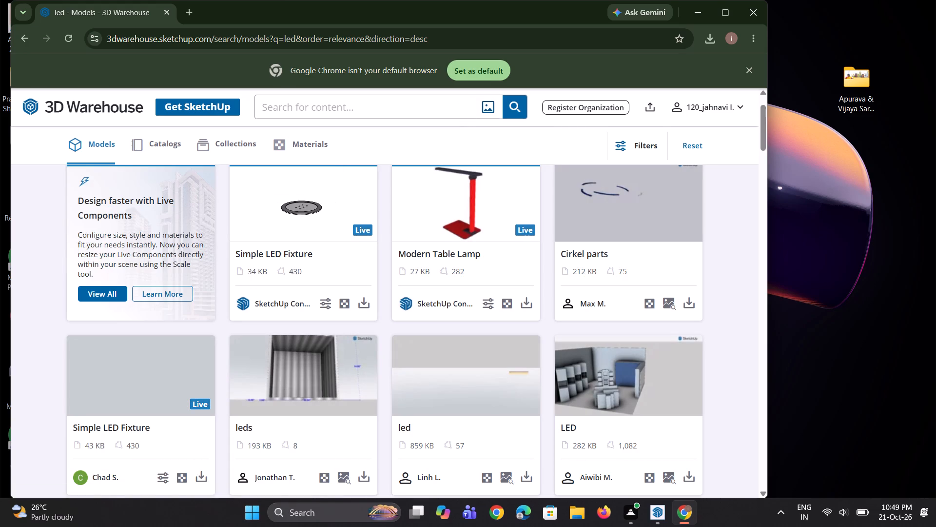
type("flower bou")
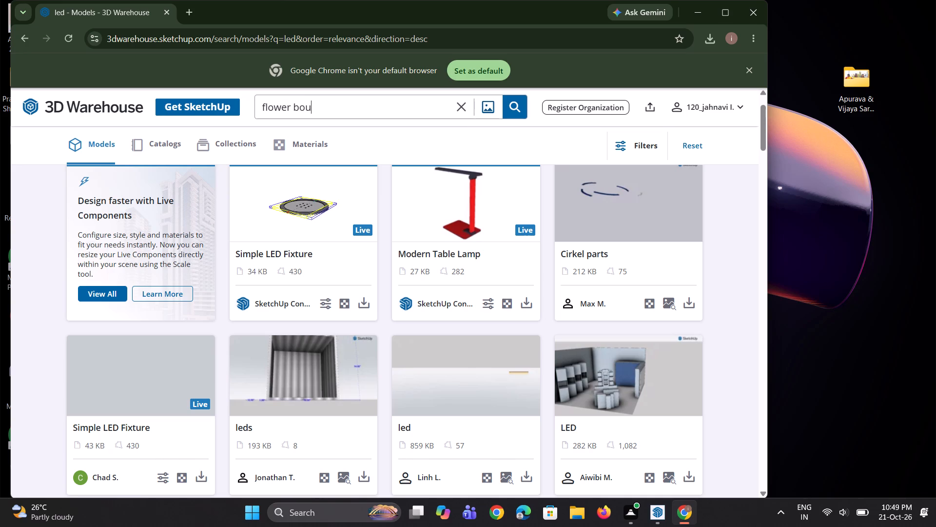
type("et")
key("Return")
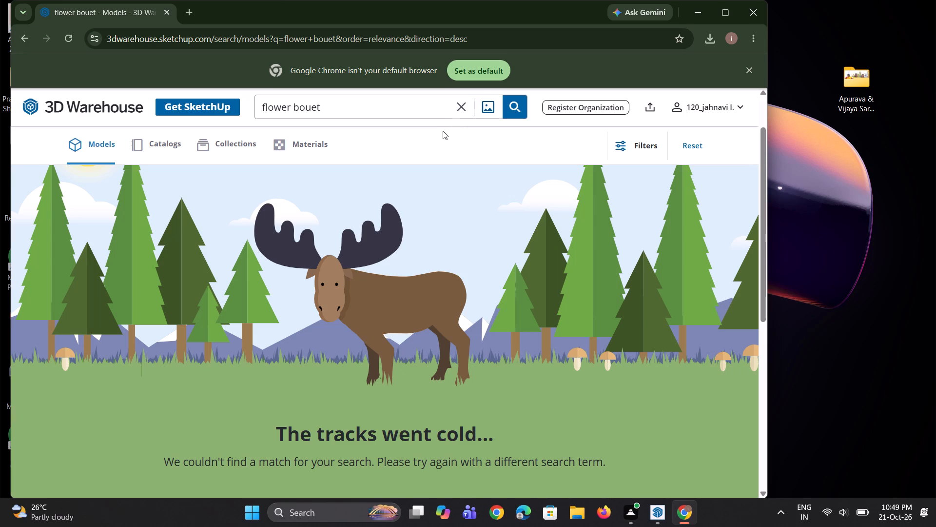
left_click(649, 526)
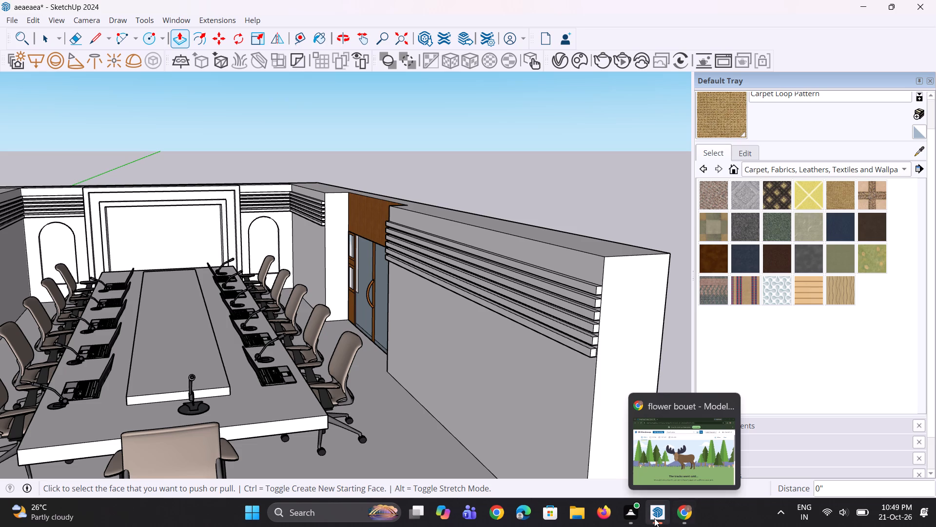
left_click(652, 519)
left_click(333, 113)
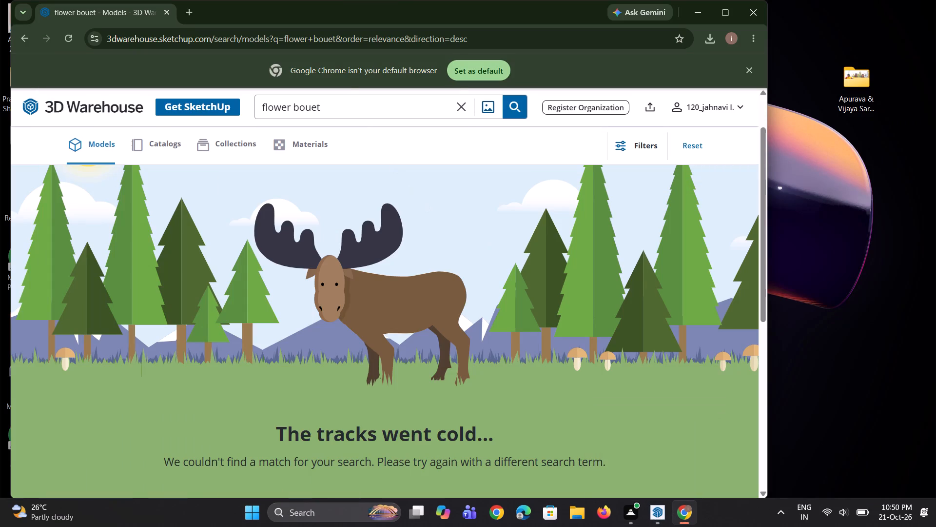
key("BackSpace")
key("BackSpace")
key("BackSpace")
key("q")
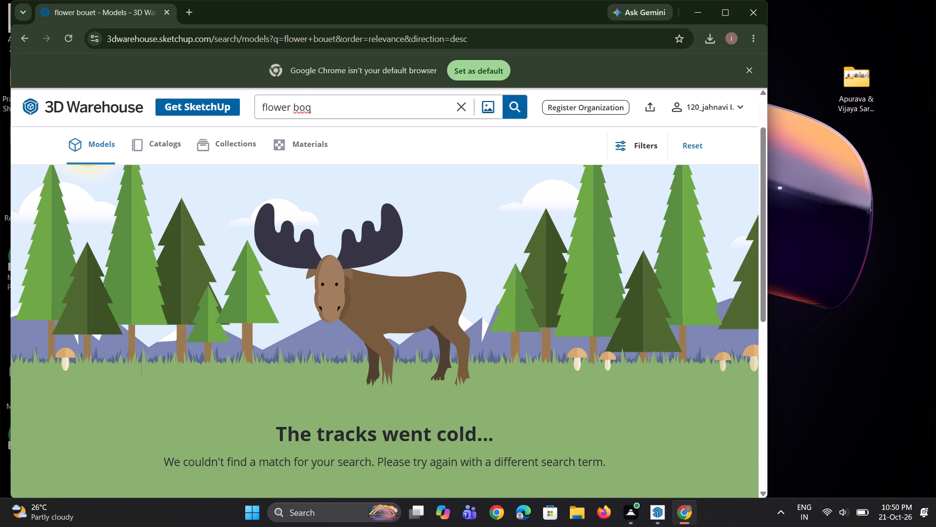
key("BackSpace")
type("uquet")
key("Return")
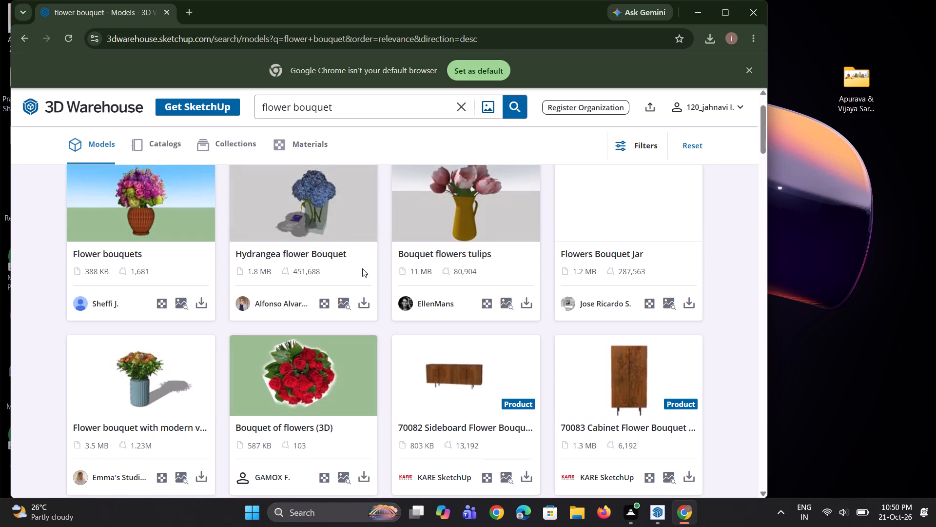
Browse the flower bouquet models, comparing vases and arrangements to find one suitable for the conference room.
scroll(353, 284, "down", 6)
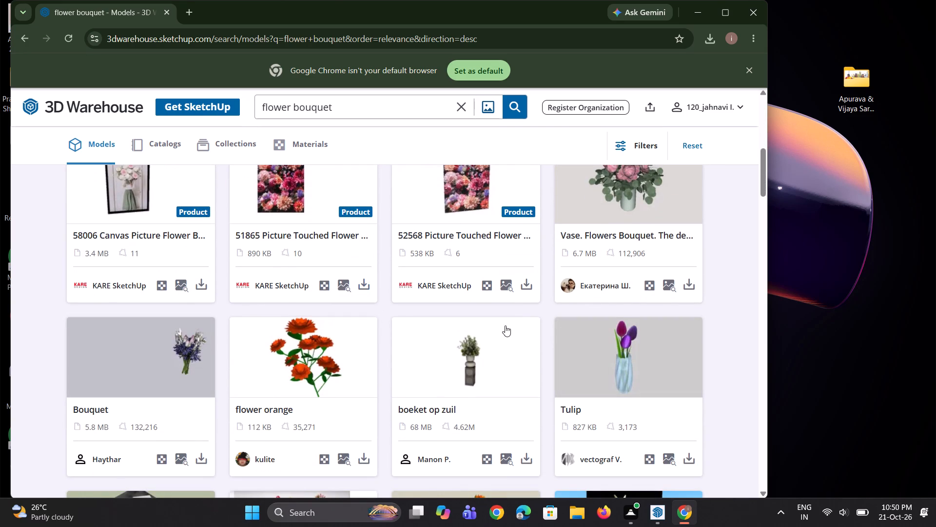
scroll(508, 324, "down", 4)
scroll(561, 313, "up", 1)
scroll(561, 313, "down", 3)
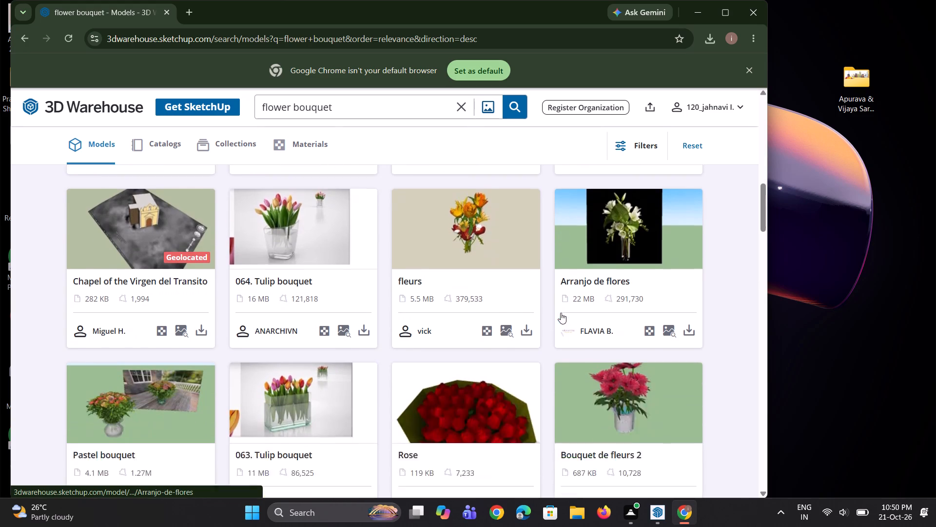
scroll(560, 312, "down", 3)
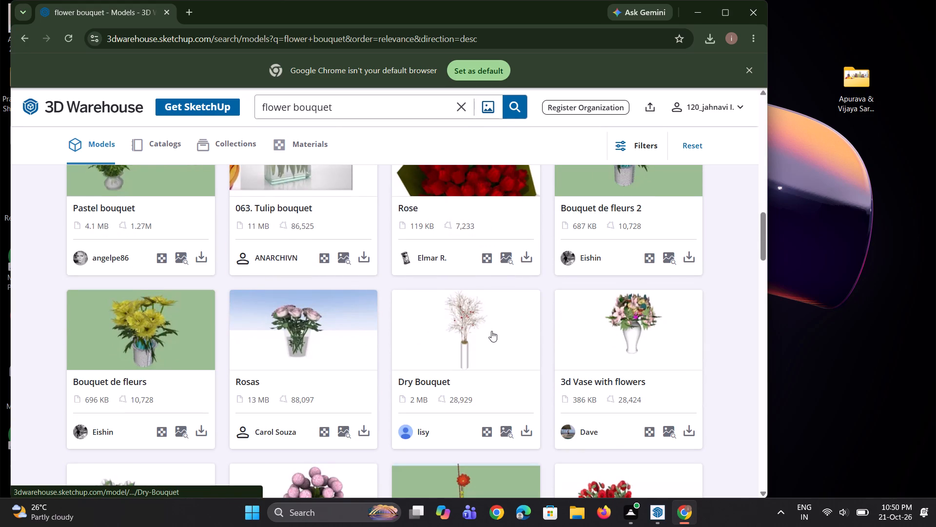
scroll(338, 305, "down", 2)
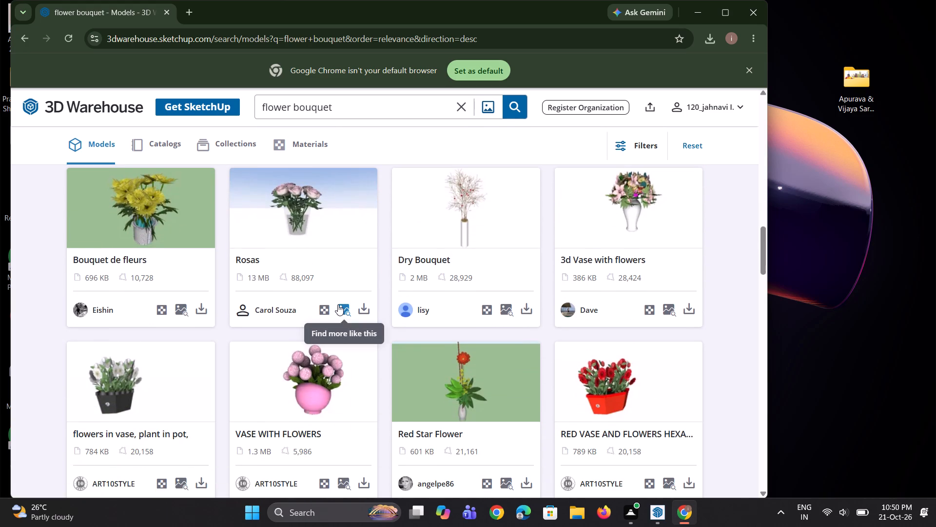
scroll(338, 304, "down", 5)
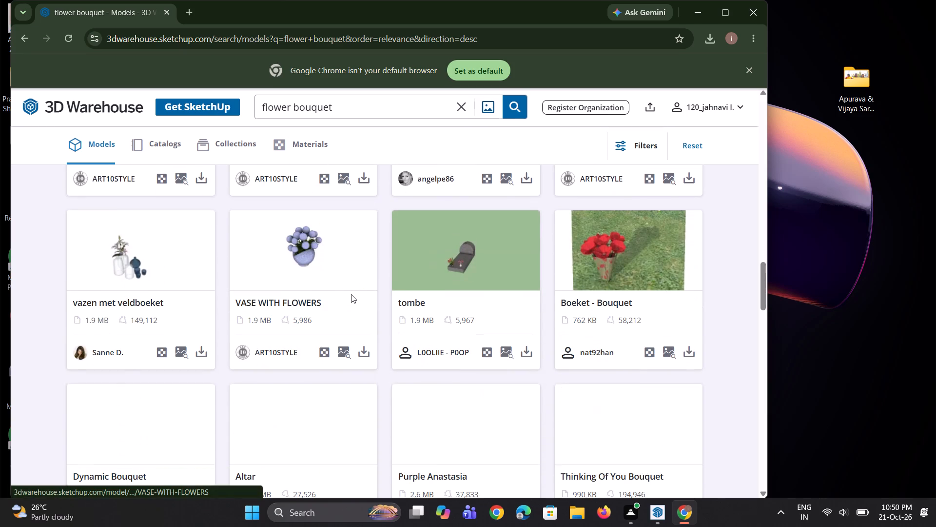
scroll(355, 294, "up", 8)
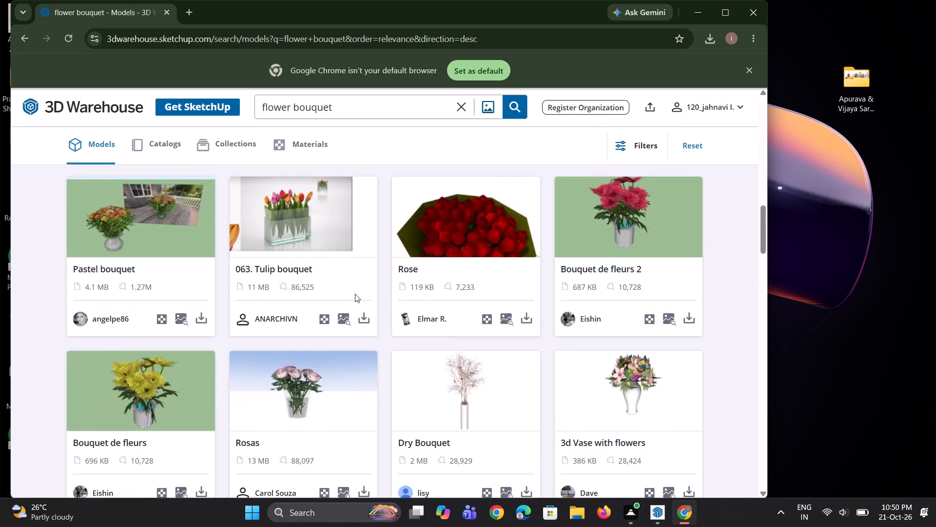
scroll(355, 294, "up", 14)
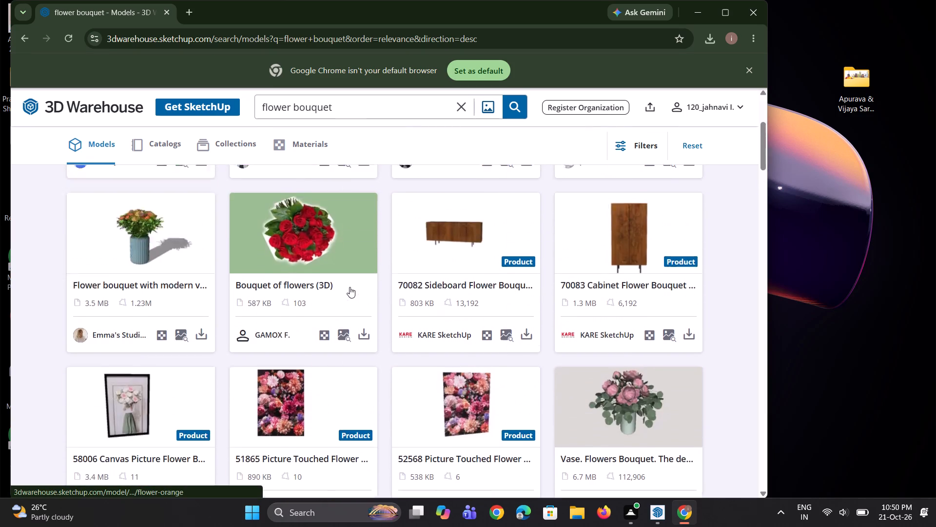
scroll(350, 287, "up", 1)
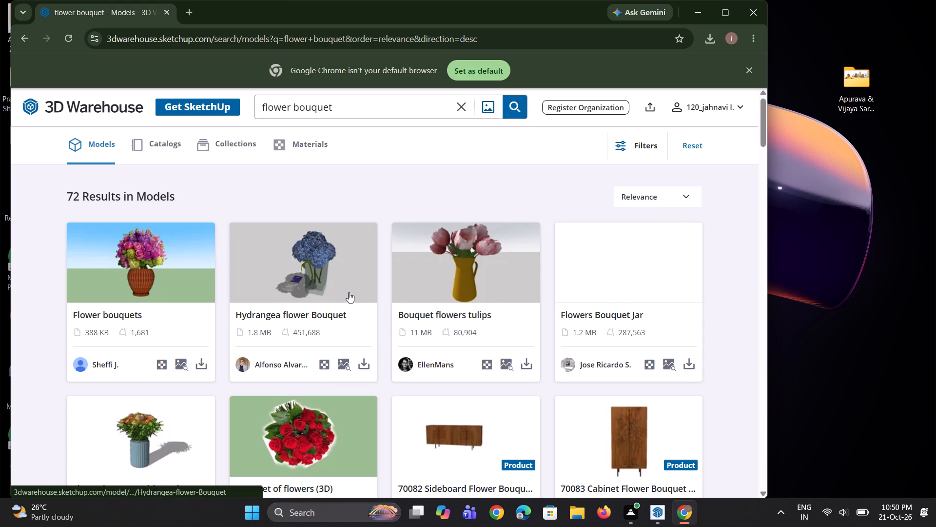
scroll(349, 292, "down", 4)
scroll(532, 257, "down", 2)
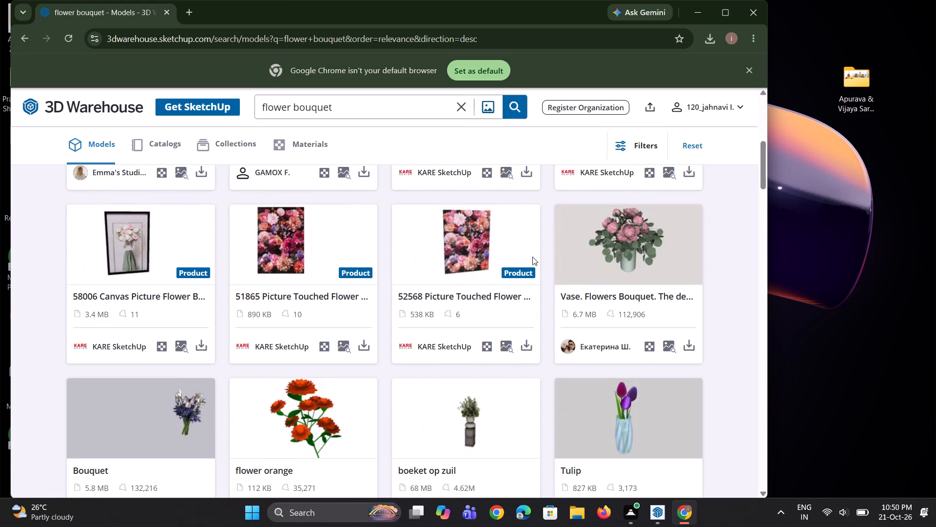
scroll(544, 288, "down", 6)
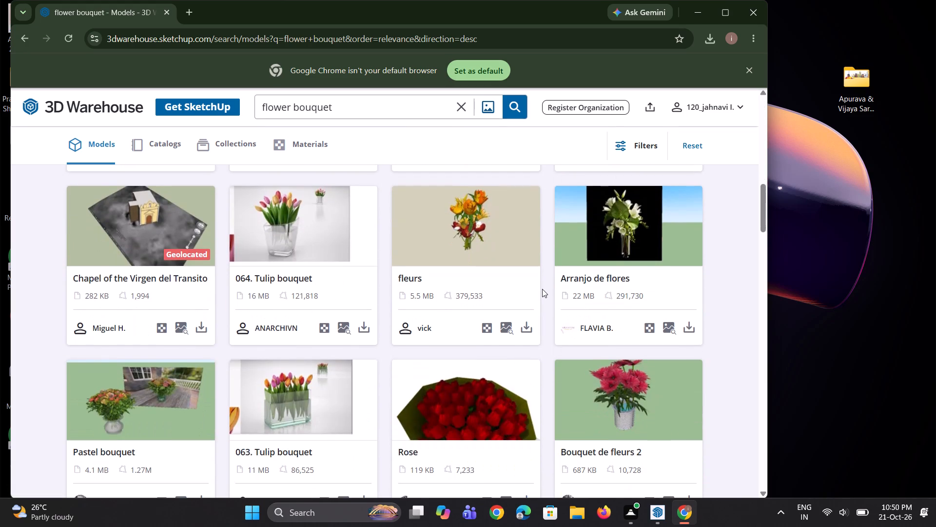
scroll(469, 306, "down", 6)
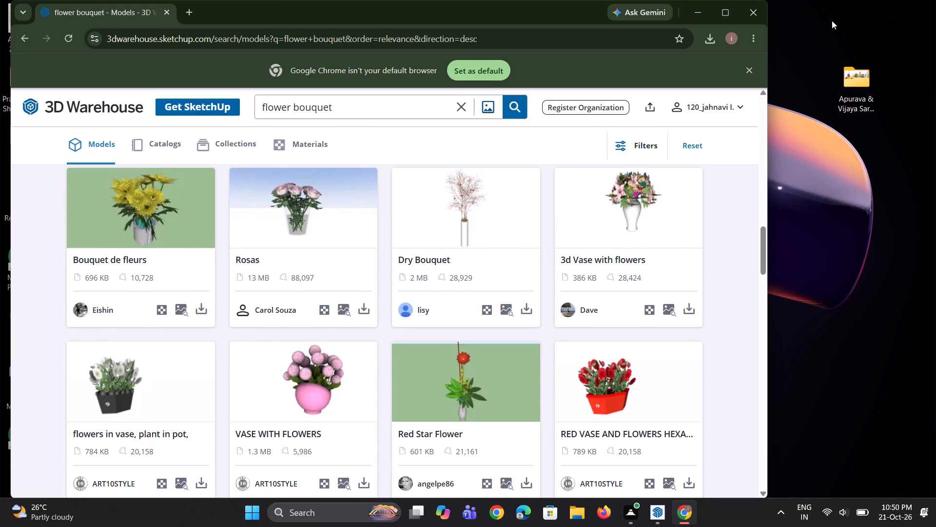
scroll(363, 196, "down", 2)
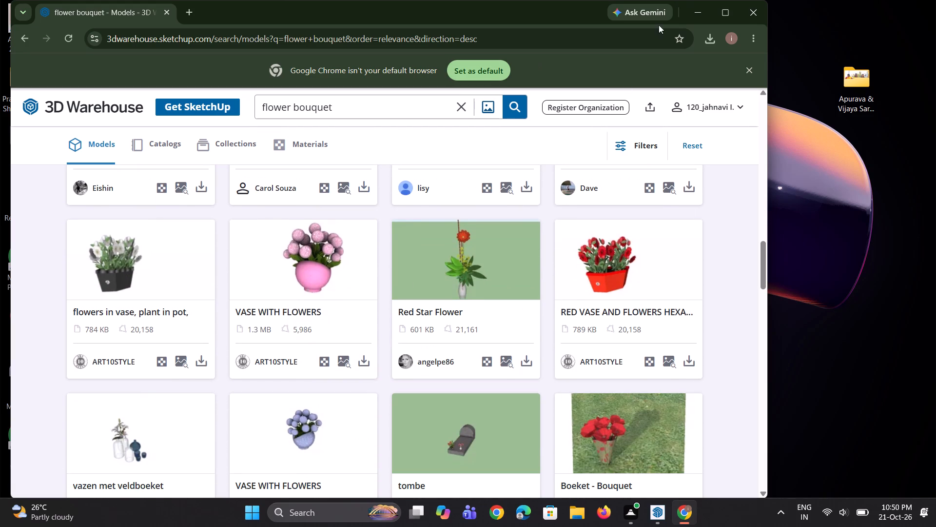
scroll(354, 246, "down", 3)
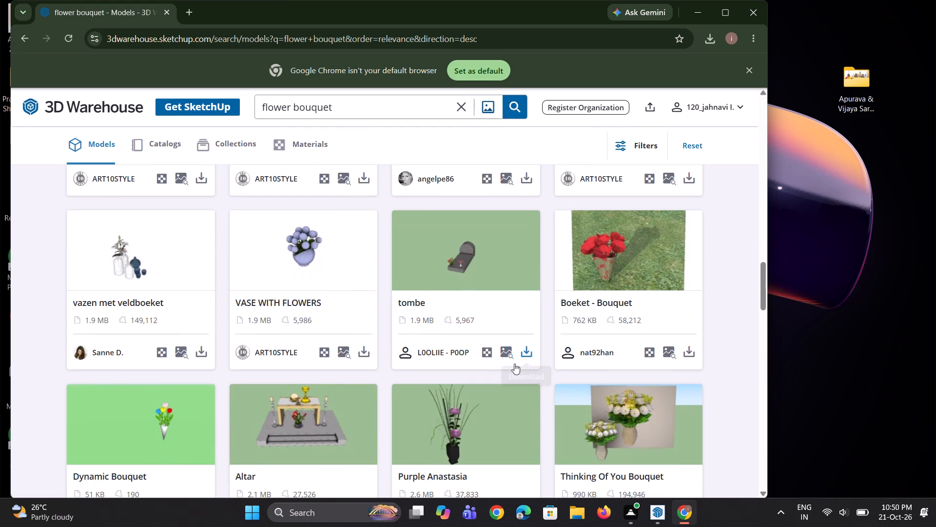
scroll(514, 364, "down", 7)
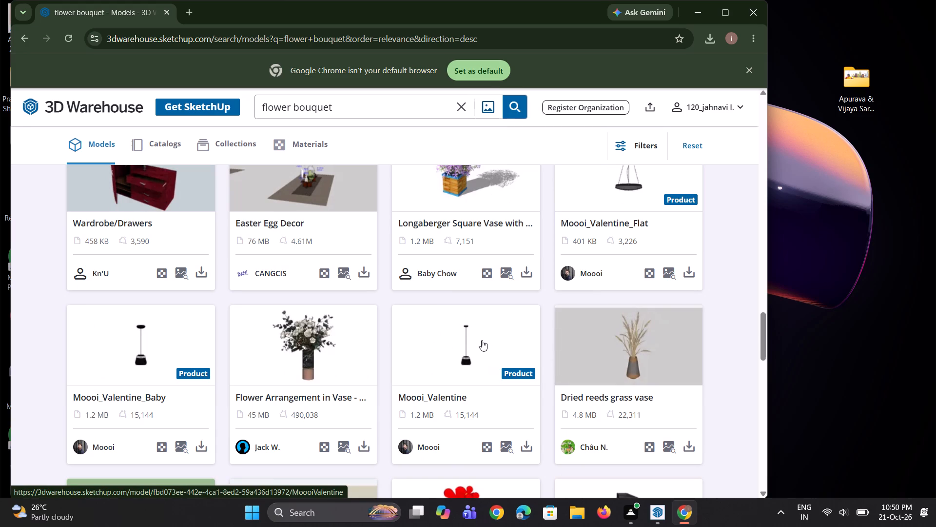
scroll(464, 339, "up", 12)
scroll(438, 308, "up", 5)
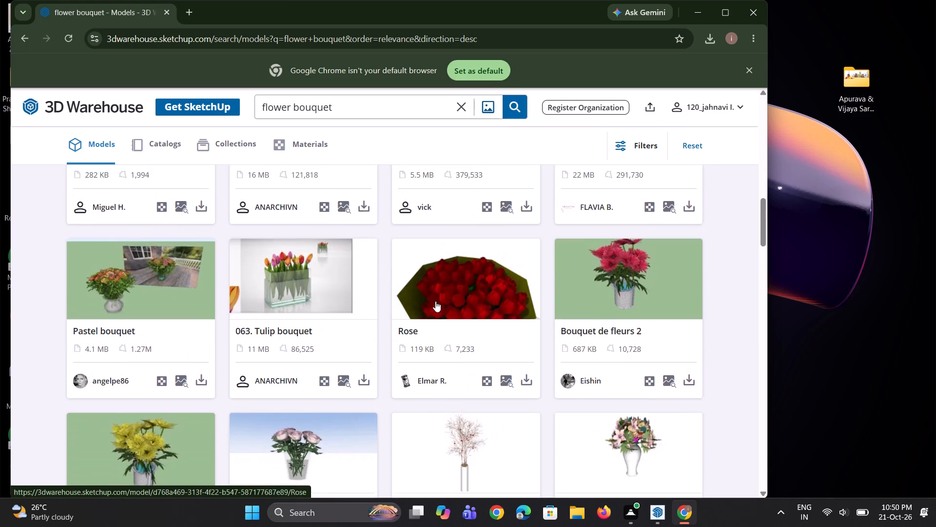
scroll(435, 301, "up", 10)
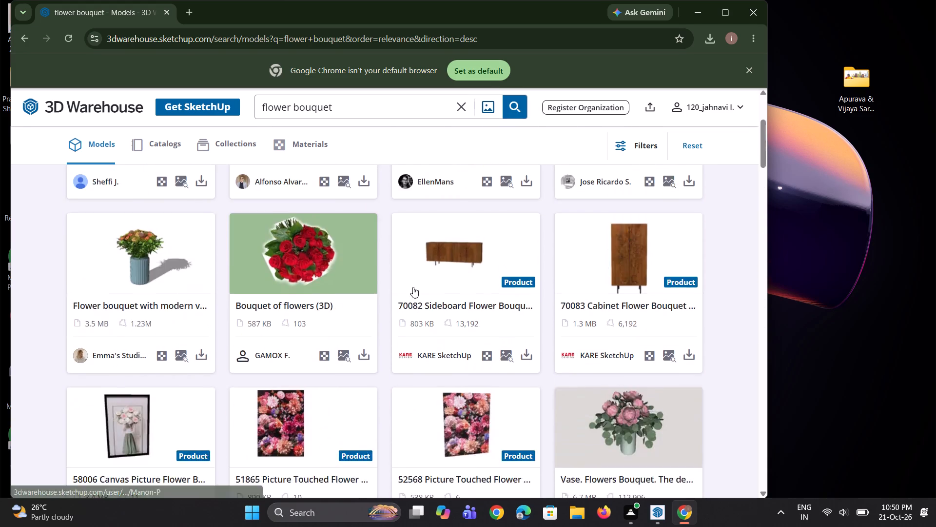
scroll(413, 287, "up", 8)
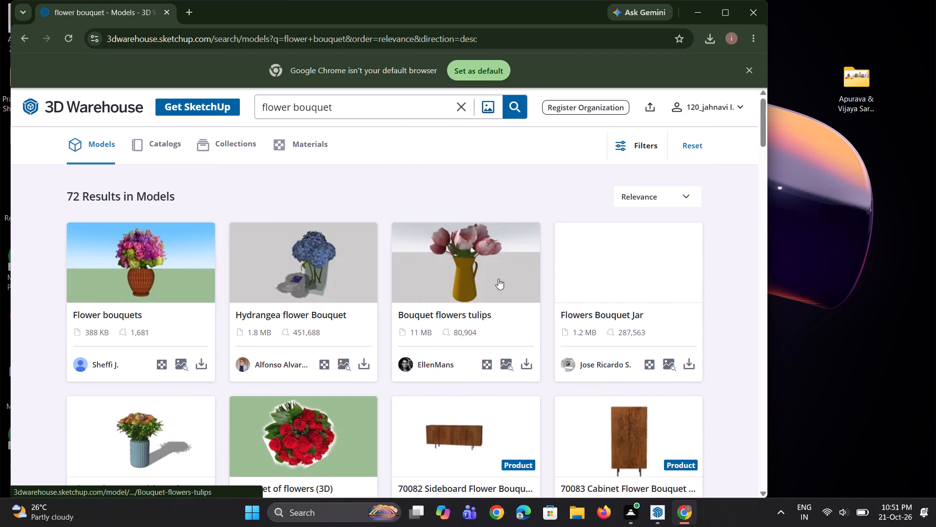
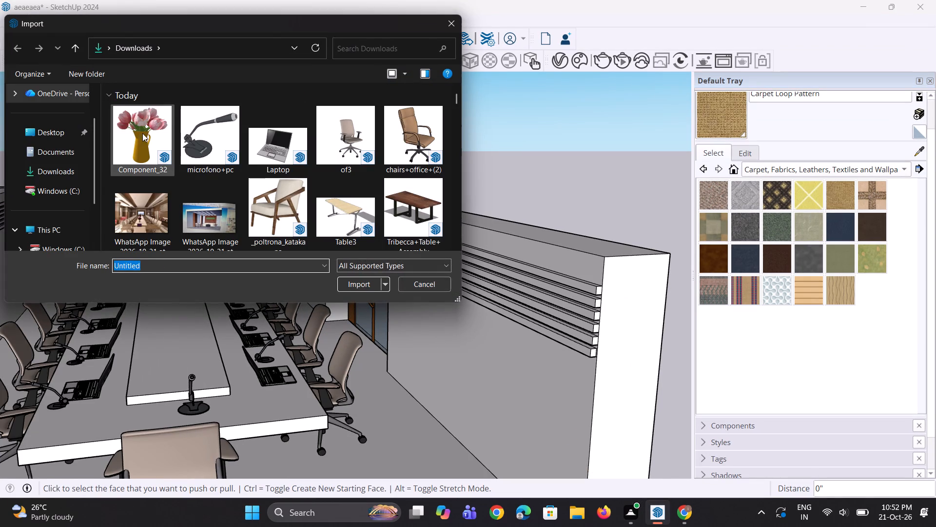
Import the tulip vase model Component_32 from Downloads and place it on the conference table's raised centre strip.
left_click(142, 133)
left_click(366, 286)
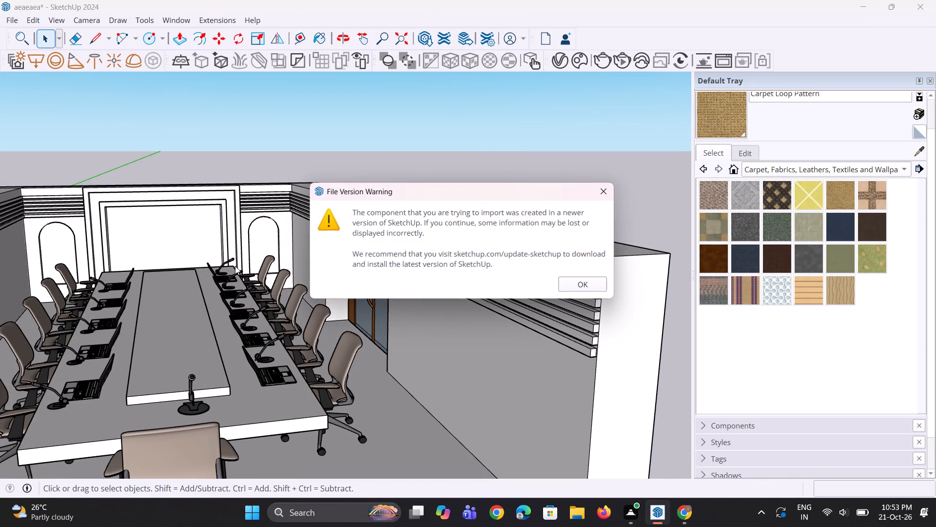
left_click(568, 292)
left_click(577, 286)
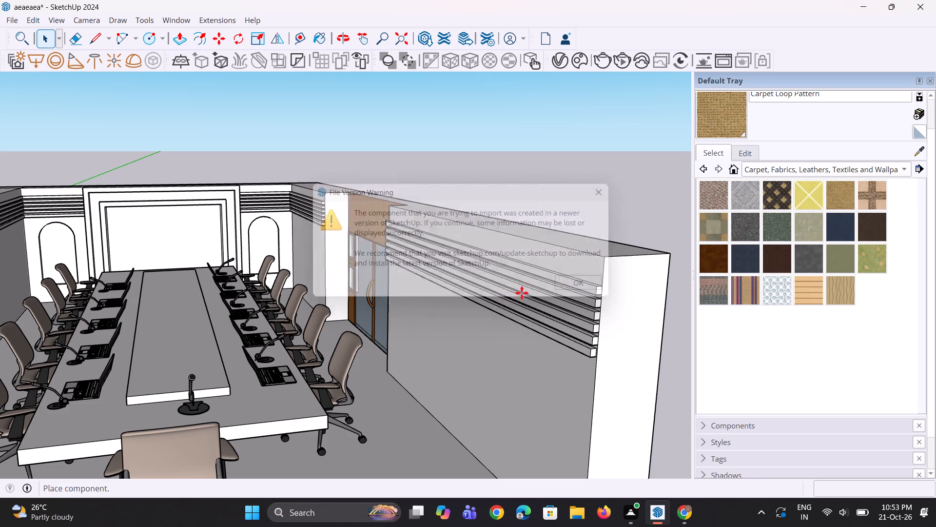
scroll(313, 297, "down", 3)
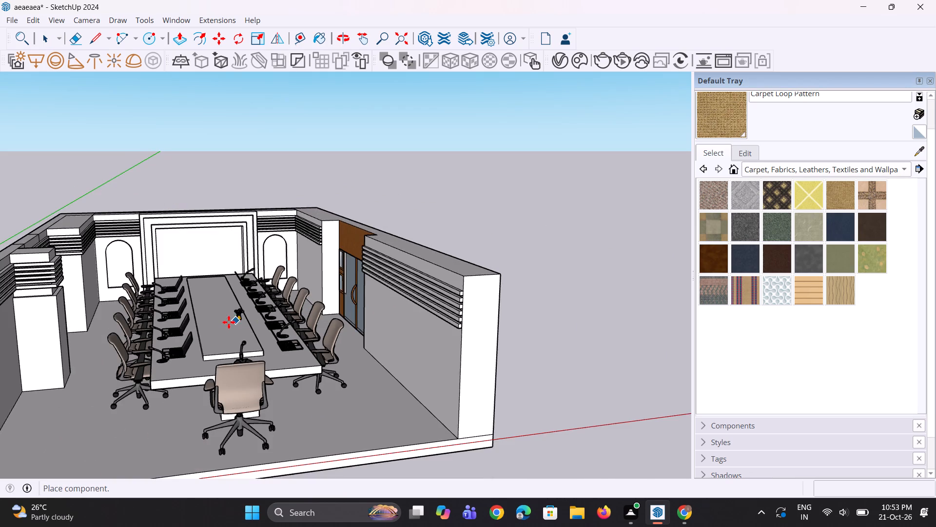
scroll(229, 322, "up", 5)
left_click(227, 355)
Scale the flower vase up uniformly by a factor of about 2.25.
scroll(258, 361, "up", 1)
middle_click_drag(258, 361, 267, 322)
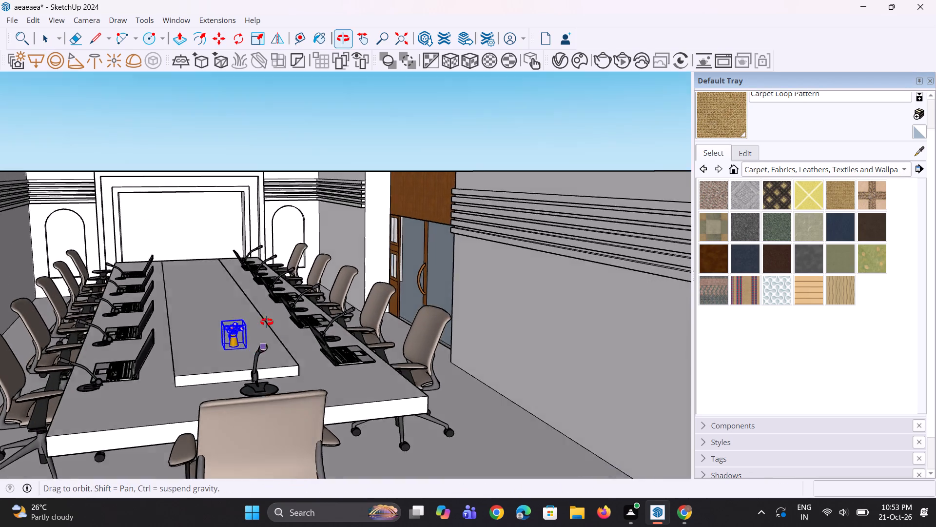
middle_click_drag(267, 322, 265, 320)
scroll(264, 256, "down", 3)
middle_click_drag(264, 256, 263, 348)
scroll(242, 347, "up", 2)
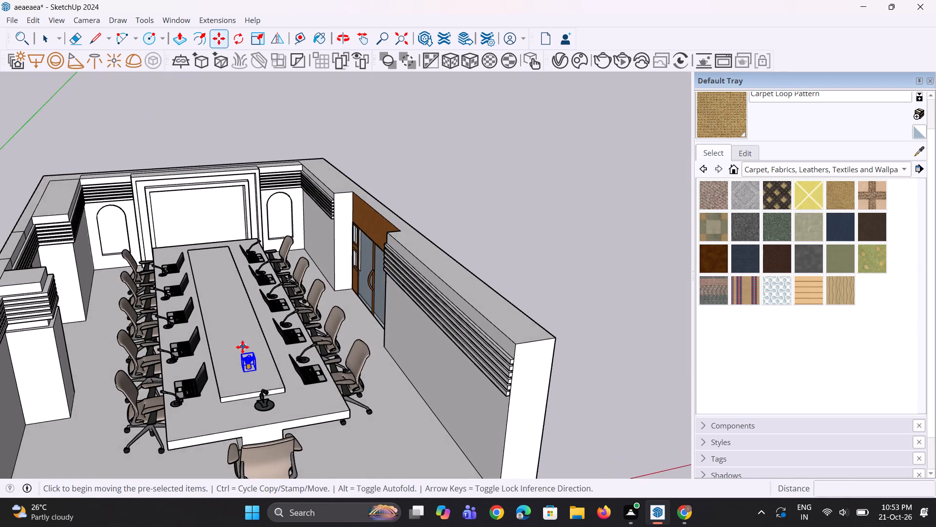
scroll(239, 348, "up", 1)
key("s")
scroll(240, 349, "up", 6)
left_click(240, 360)
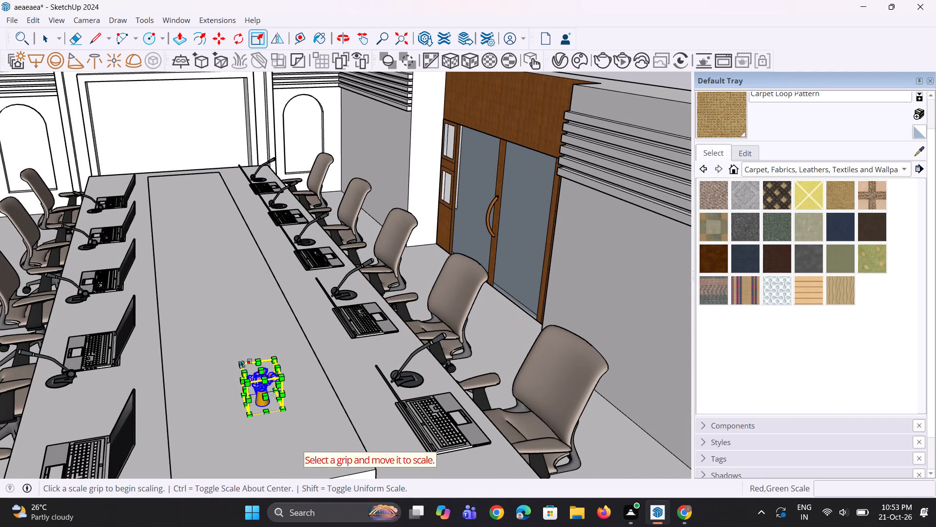
left_click(243, 364)
left_click(229, 277)
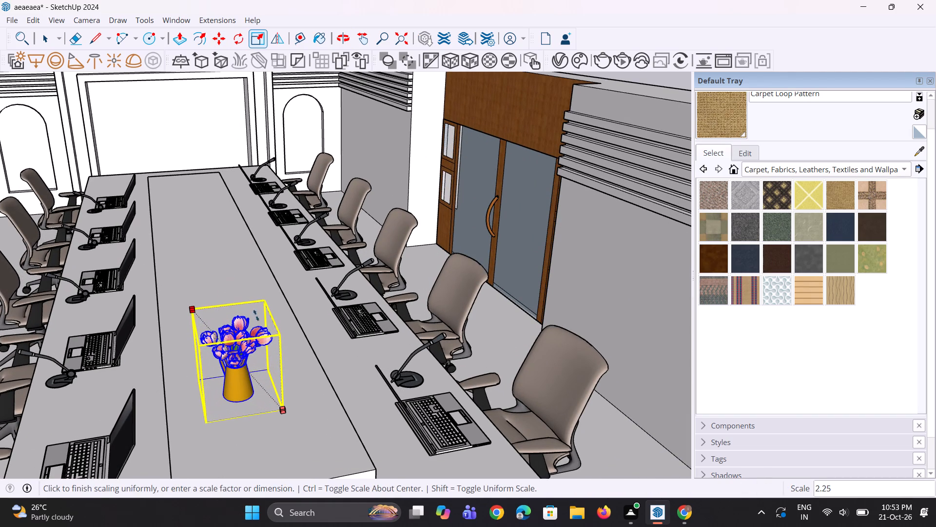
Move the vase about 10 15/16" towards the door side, then closer to the near end of the centre strip.
scroll(292, 318, "down", 5)
middle_click_drag(268, 356, 261, 359)
key("m")
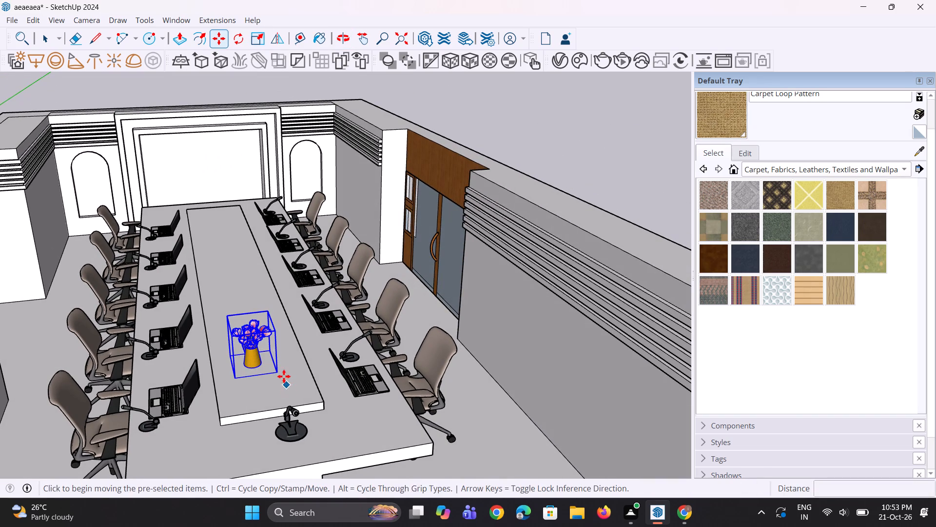
left_click(276, 376)
left_click(295, 374)
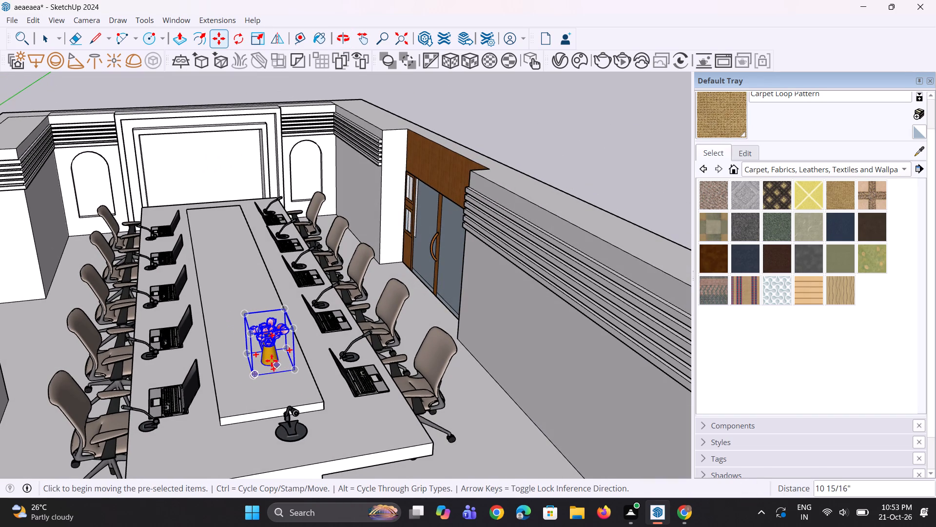
left_click(272, 361)
left_click(273, 374)
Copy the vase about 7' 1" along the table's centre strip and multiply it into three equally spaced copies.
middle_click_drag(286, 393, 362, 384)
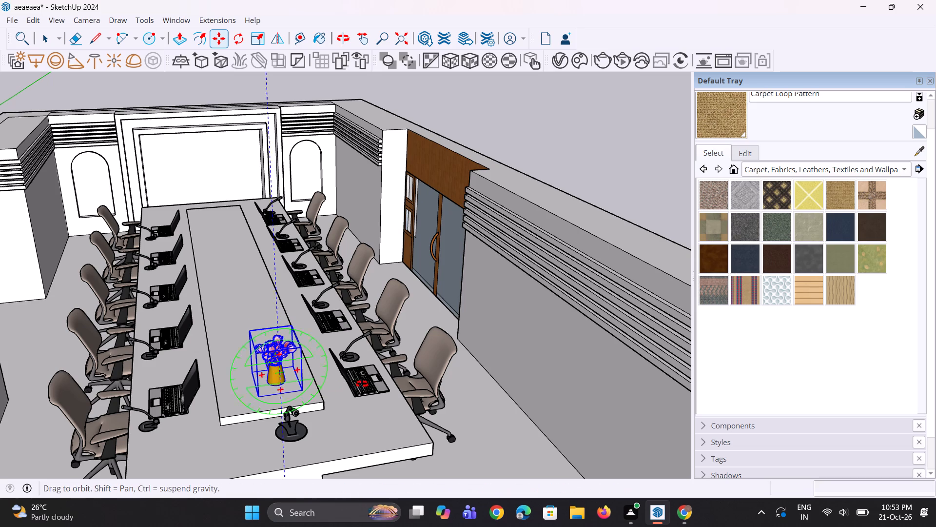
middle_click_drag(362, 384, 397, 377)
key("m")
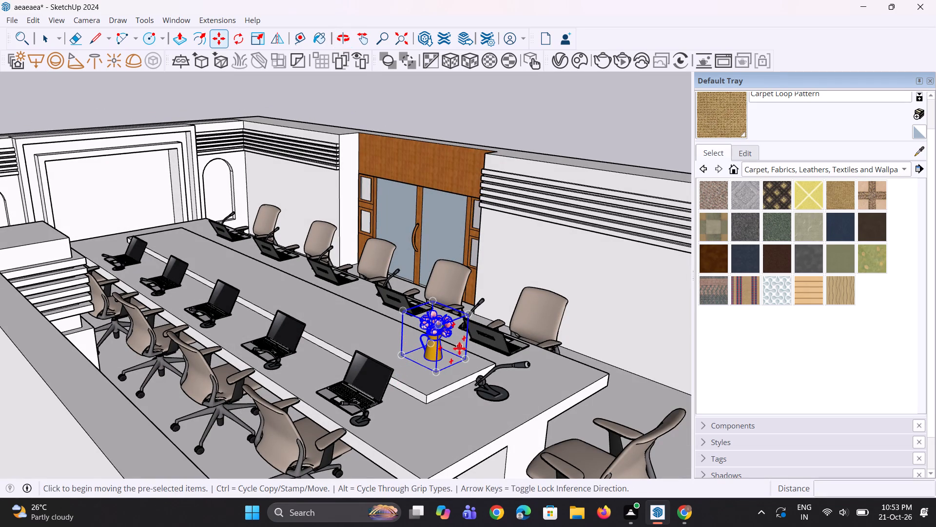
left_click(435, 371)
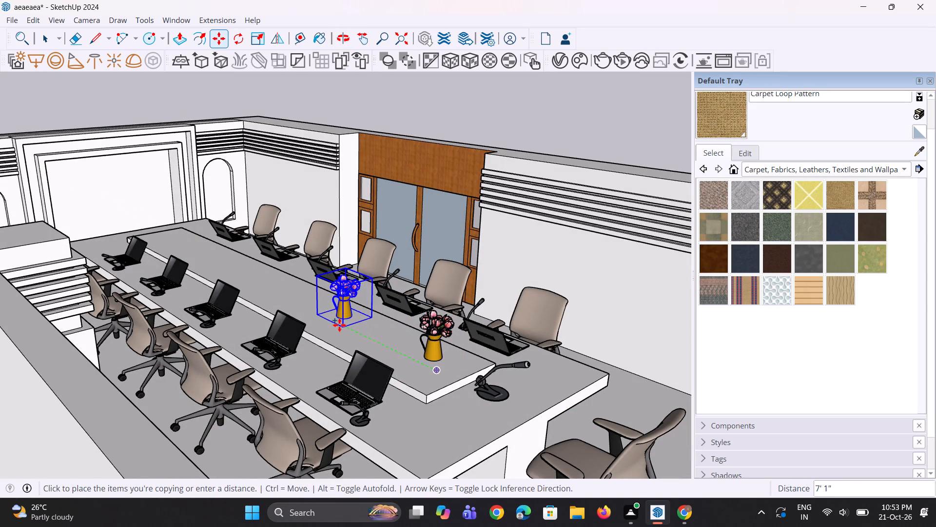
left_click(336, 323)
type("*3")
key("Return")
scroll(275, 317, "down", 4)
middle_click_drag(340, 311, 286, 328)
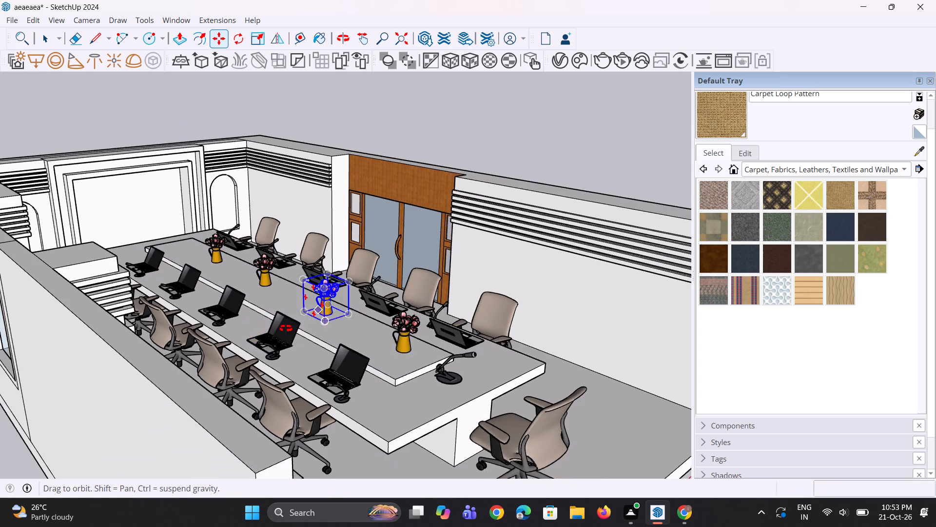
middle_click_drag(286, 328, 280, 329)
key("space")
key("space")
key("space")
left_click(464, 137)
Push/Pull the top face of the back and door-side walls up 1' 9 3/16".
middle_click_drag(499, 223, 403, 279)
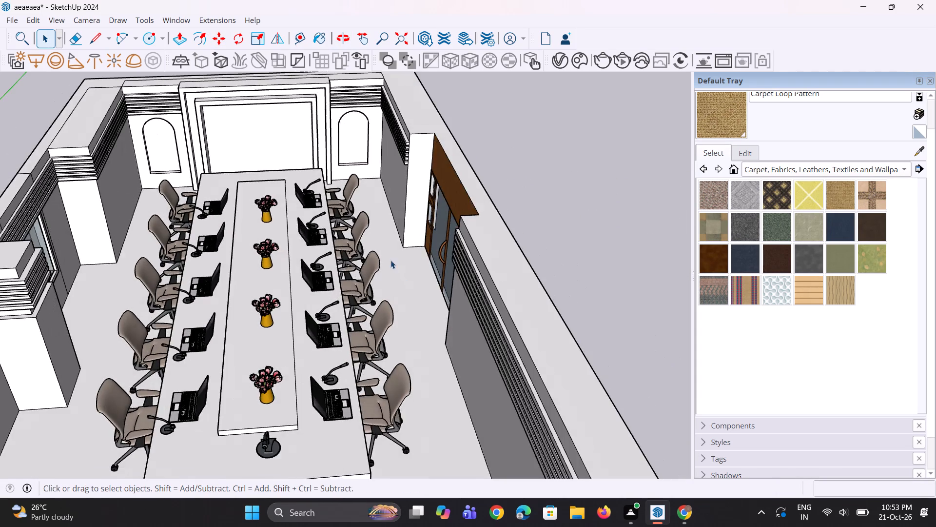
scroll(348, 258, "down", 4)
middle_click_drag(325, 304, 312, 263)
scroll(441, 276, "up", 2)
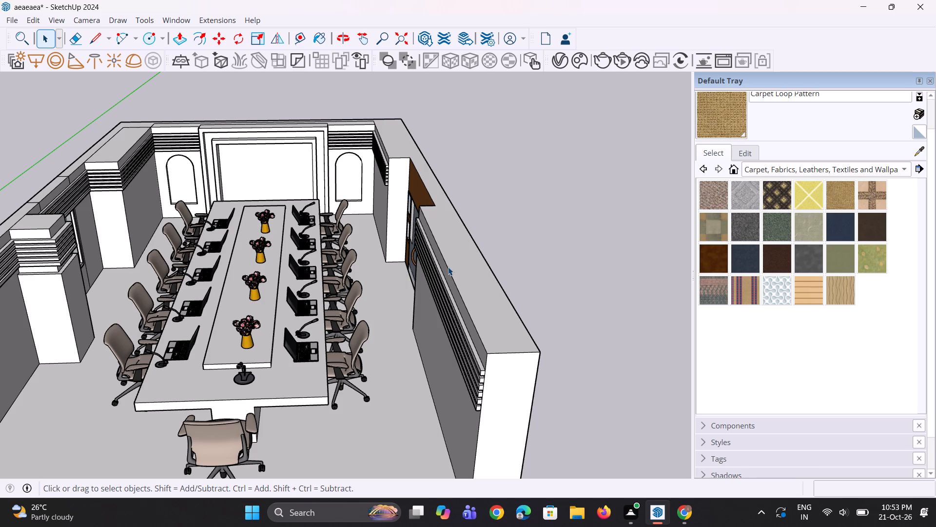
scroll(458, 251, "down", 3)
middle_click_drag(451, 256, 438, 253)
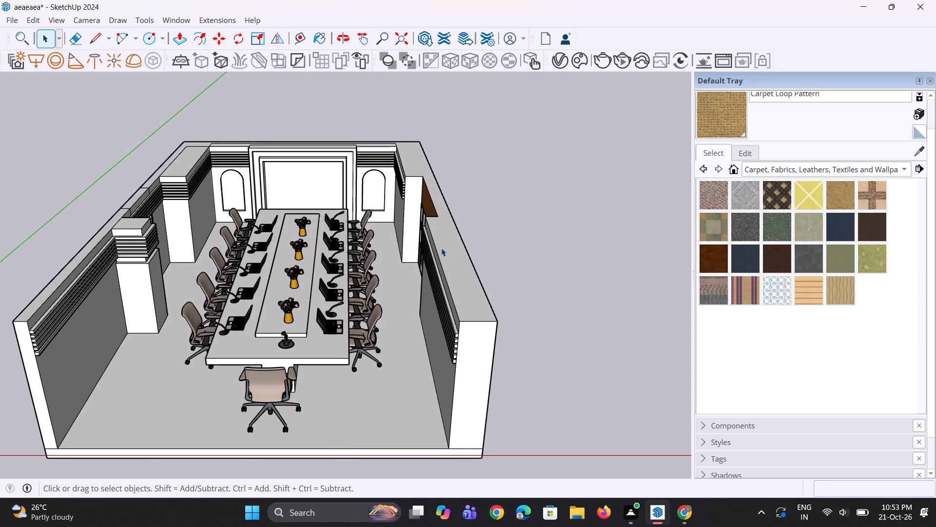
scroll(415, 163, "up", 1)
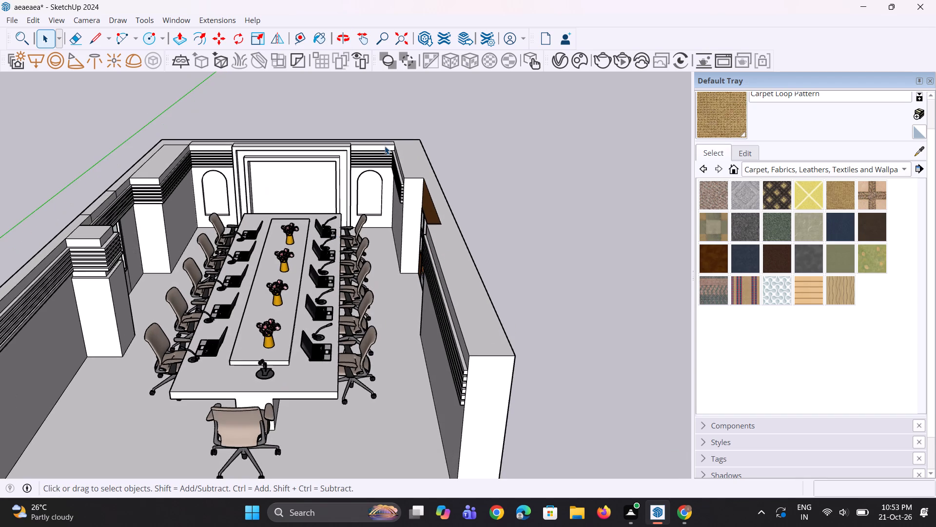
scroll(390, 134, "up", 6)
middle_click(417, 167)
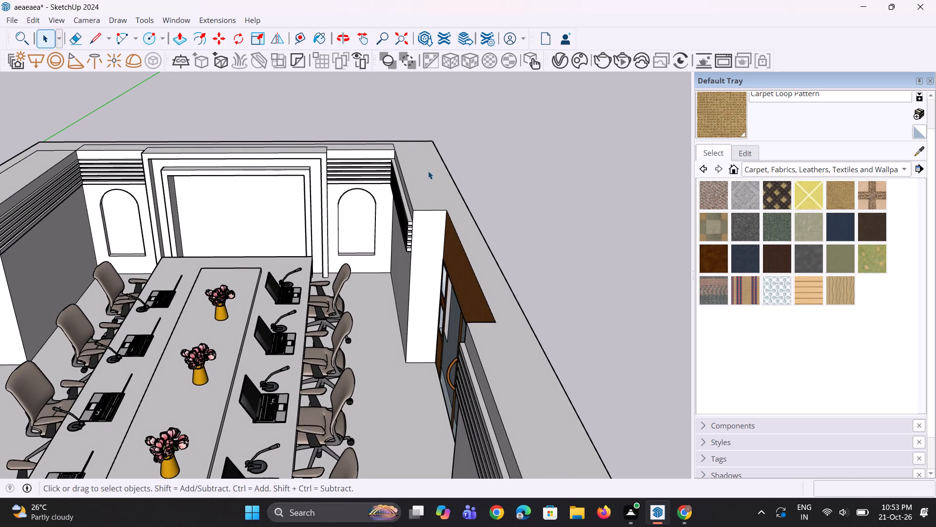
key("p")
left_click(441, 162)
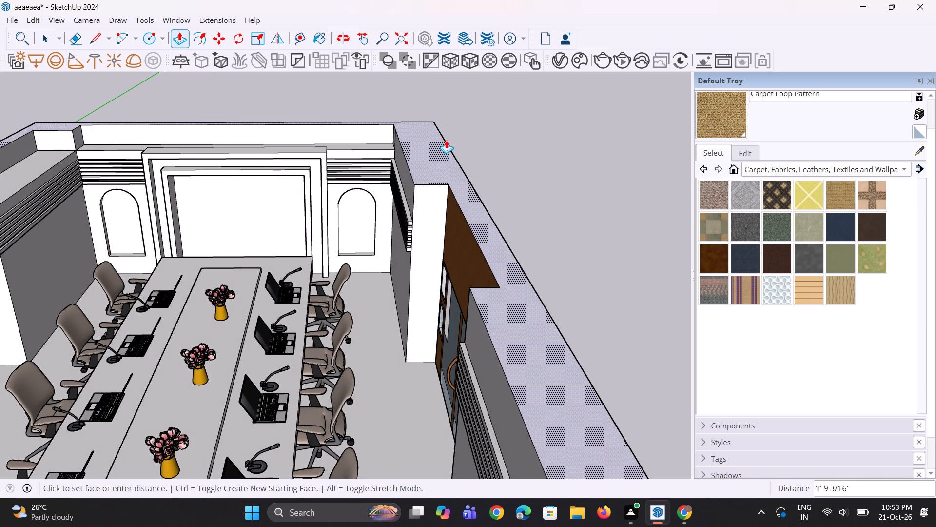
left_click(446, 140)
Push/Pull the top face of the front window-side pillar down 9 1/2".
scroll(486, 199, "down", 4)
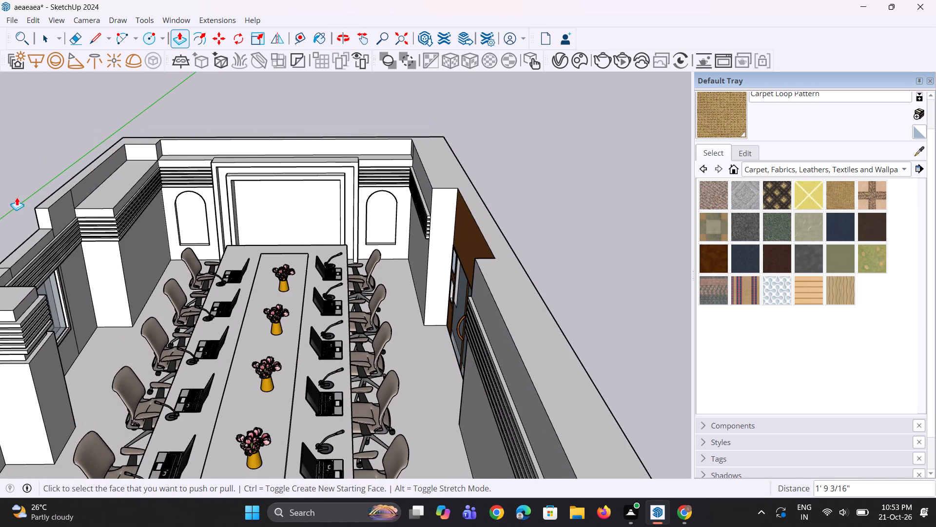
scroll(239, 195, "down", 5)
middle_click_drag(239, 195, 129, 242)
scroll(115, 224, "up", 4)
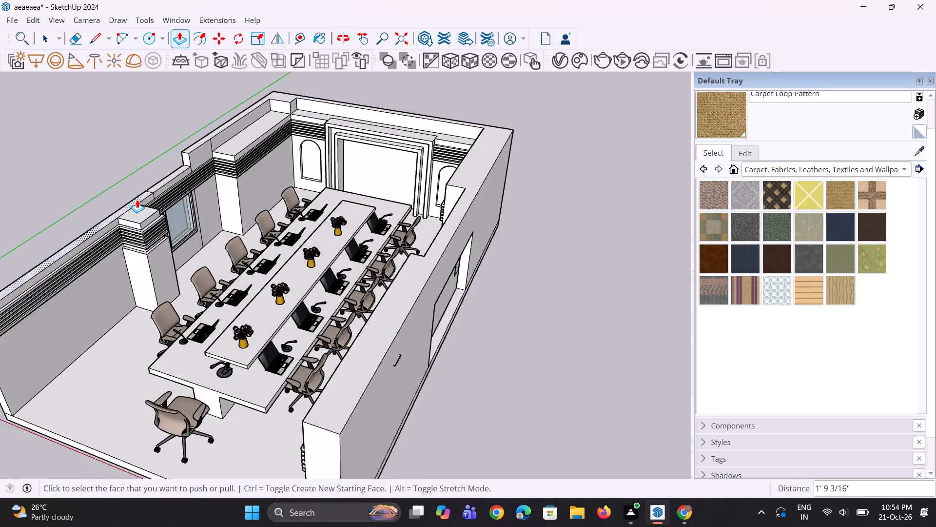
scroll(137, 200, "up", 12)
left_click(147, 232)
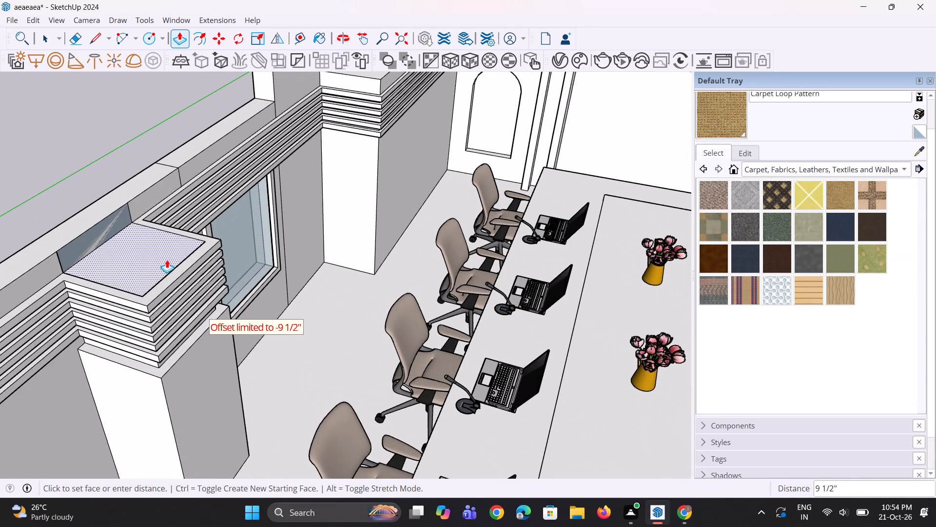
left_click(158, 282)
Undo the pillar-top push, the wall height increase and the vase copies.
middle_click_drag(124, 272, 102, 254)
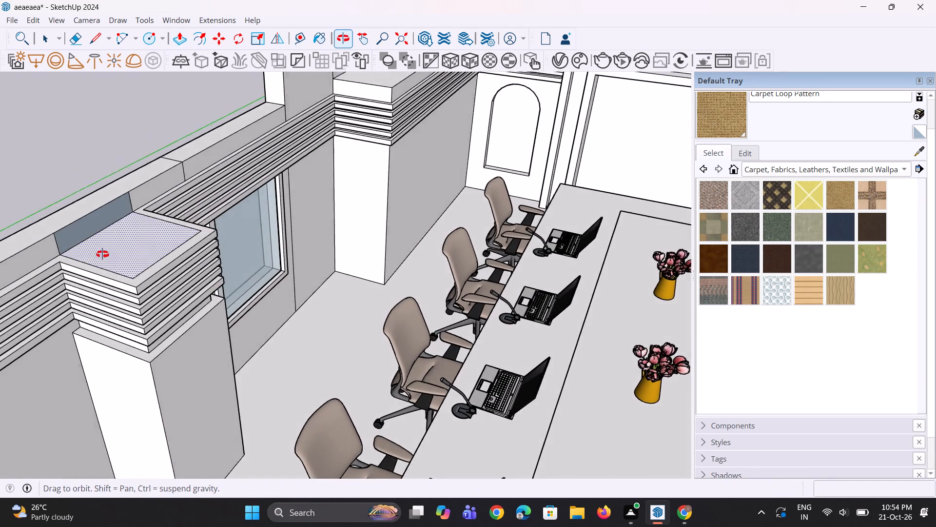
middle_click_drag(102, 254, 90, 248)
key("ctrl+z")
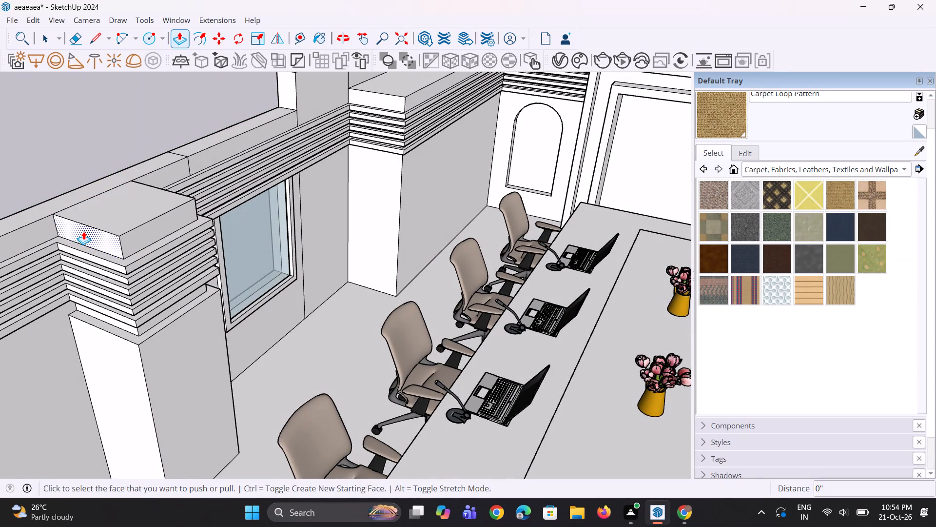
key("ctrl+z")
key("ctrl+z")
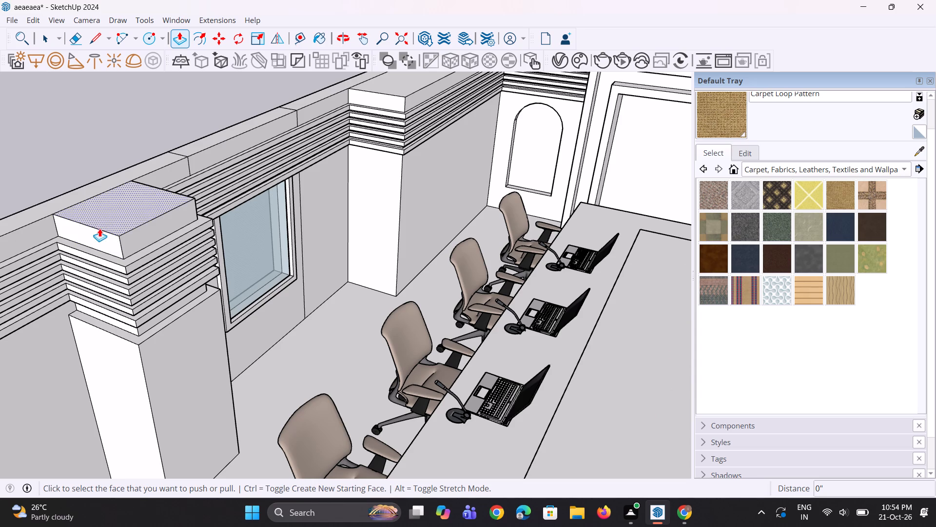
Copy the remaining vase along the table's centre strip again and multiply it into three equally spaced copies.
scroll(121, 244, "down", 5, "ctrl")
scroll(193, 194, "down", 5)
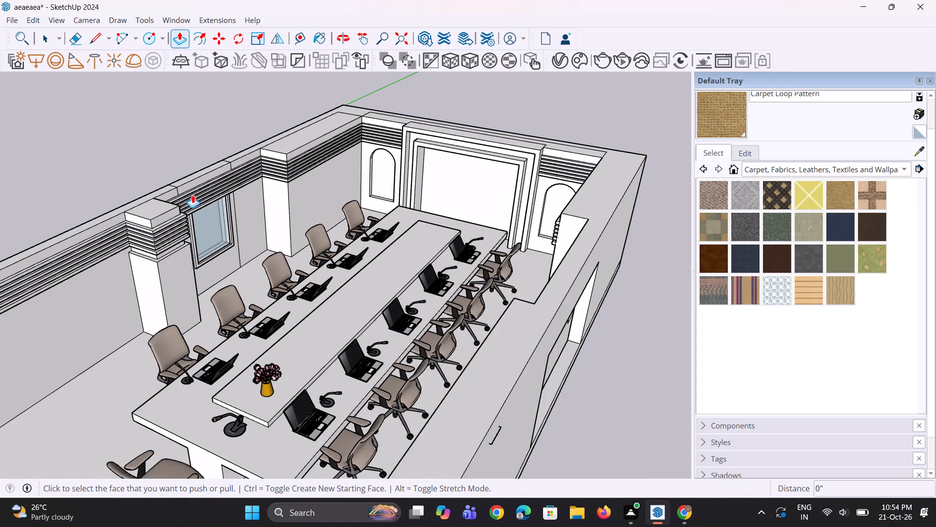
middle_click_drag(219, 231, 381, 180)
scroll(448, 274, "up", 1)
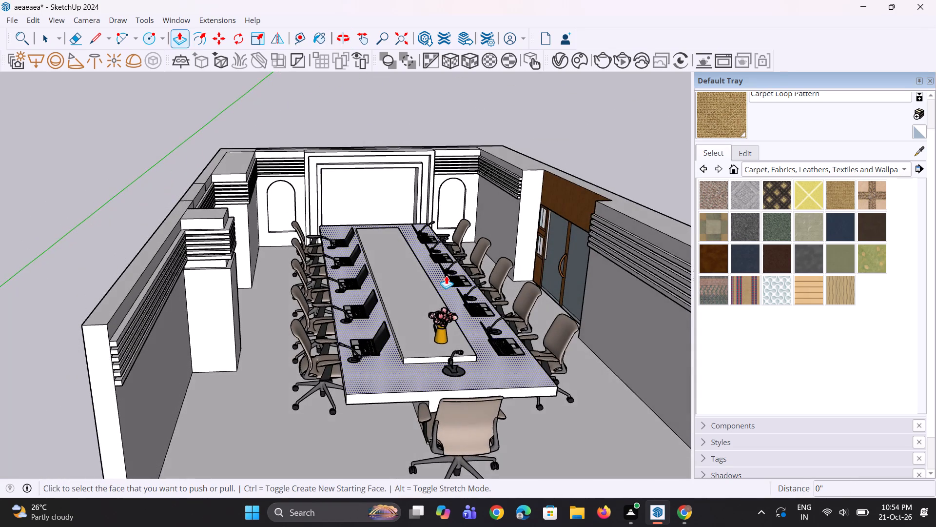
key("space")
key("space")
middle_click_drag(427, 329, 454, 384)
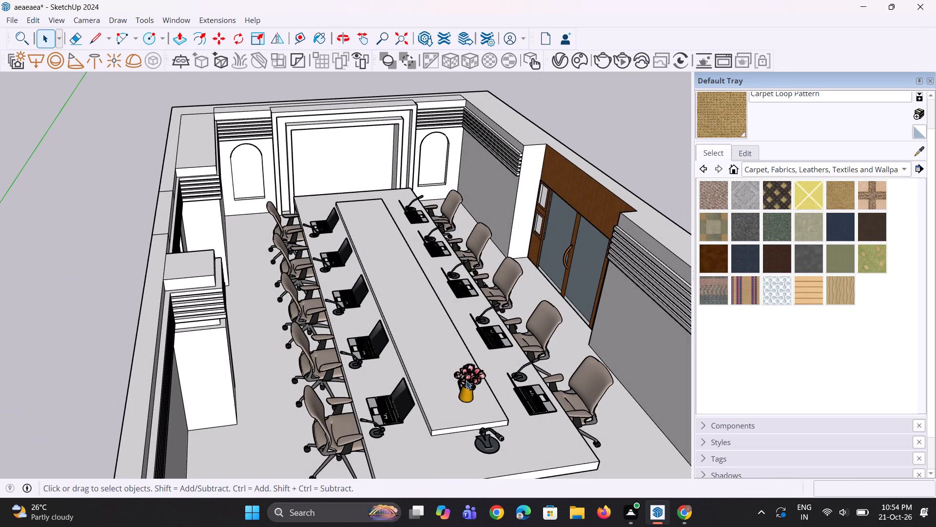
left_click(468, 385)
scroll(466, 412, "up", 2)
key("m")
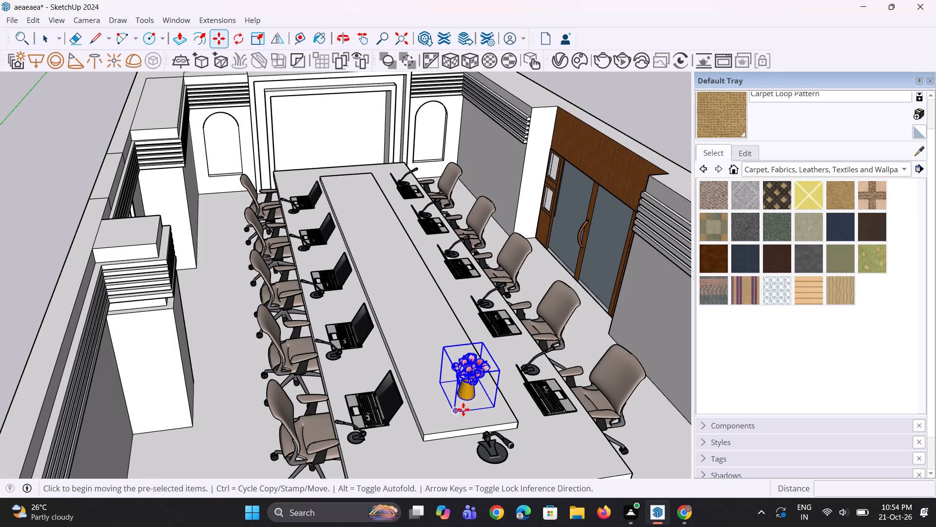
left_click(455, 412)
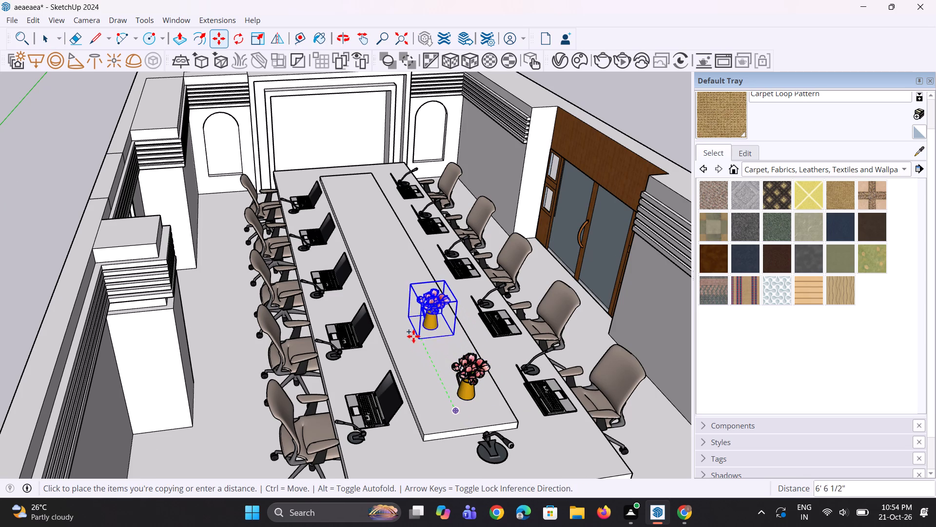
left_click(407, 325)
type("*3")
key("Return")
scroll(399, 325, "down", 3)
middle_click_drag(457, 338, 335, 318)
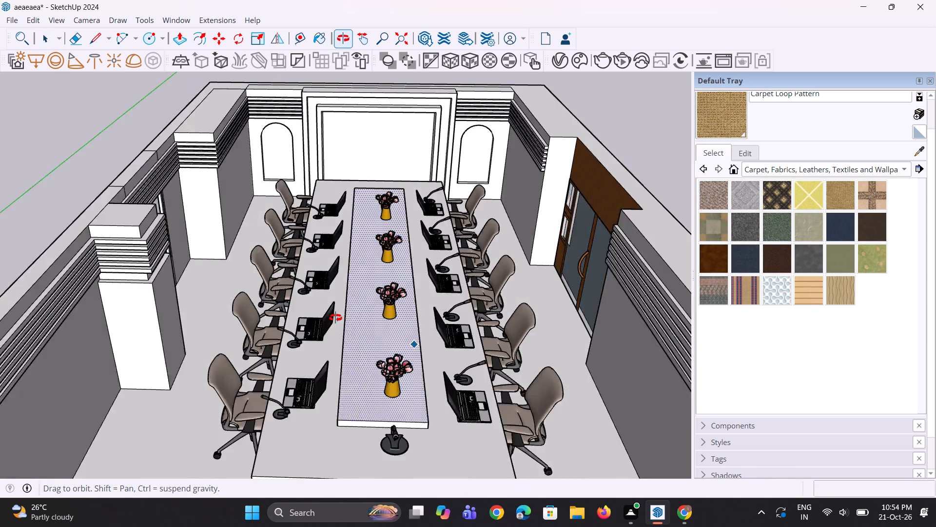
key("space")
middle_click_drag(335, 318, 305, 315)
key("space")
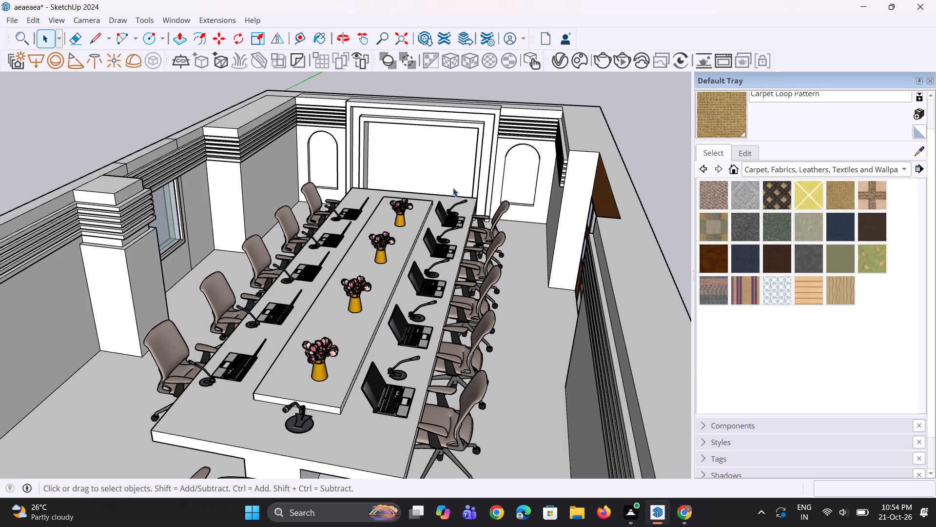
Push/Pull the top of the back and door-side walls and the two lower window-side wall sections up 1' 6 1/4".
key("p")
left_click(580, 132)
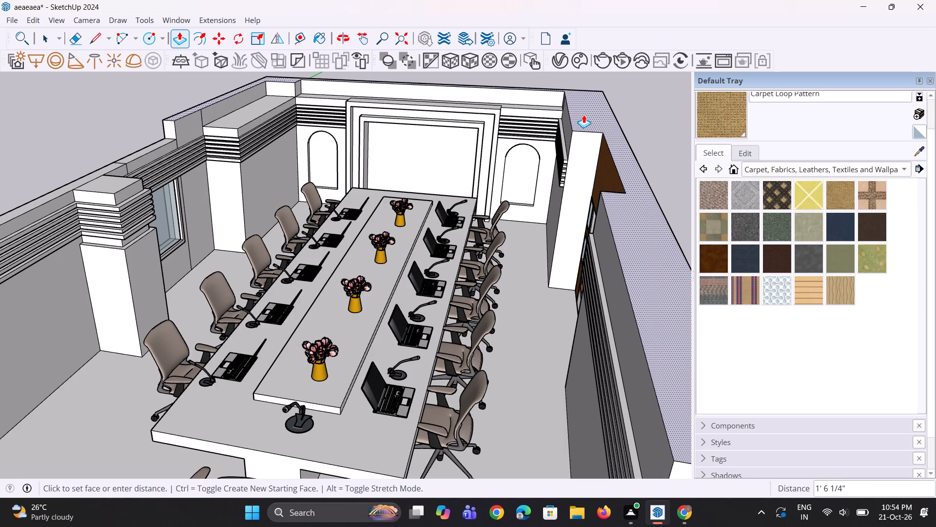
left_click(584, 115)
scroll(118, 173, "up", 5)
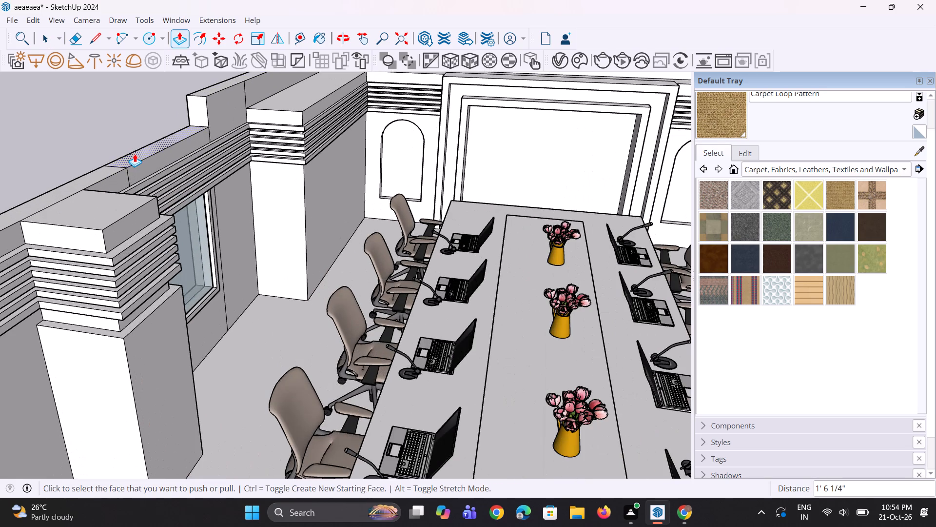
double_click(135, 154)
double_click(95, 174)
scroll(182, 165, "down", 4)
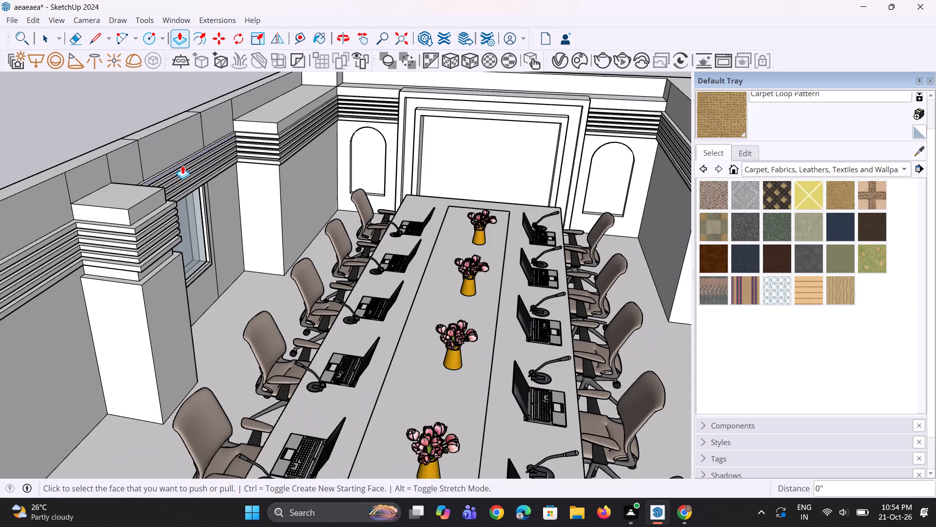
Erase the leftover vertical seam edges on the raised window-side wall above the molding.
scroll(184, 165, "down", 9)
scroll(114, 210, "up", 10)
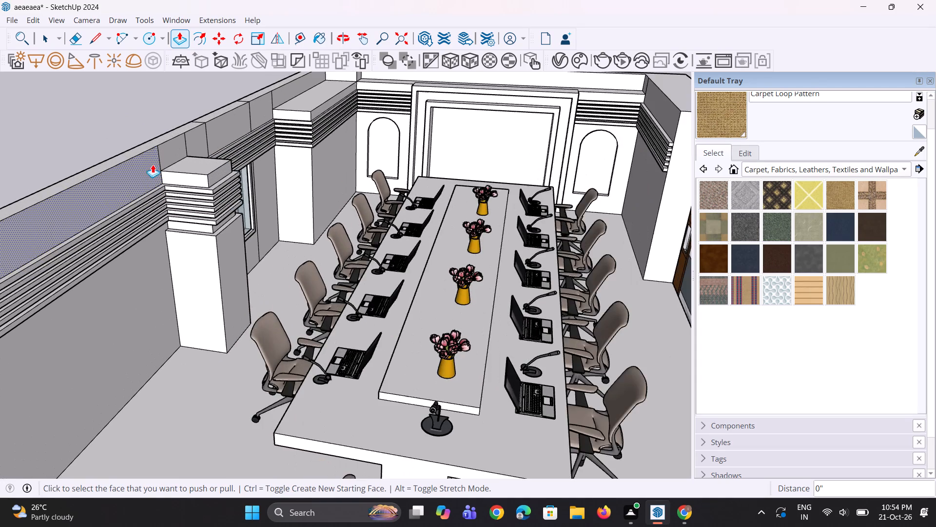
key("e")
scroll(155, 162, "up", 2)
left_click(159, 156)
scroll(175, 145, "up", 3)
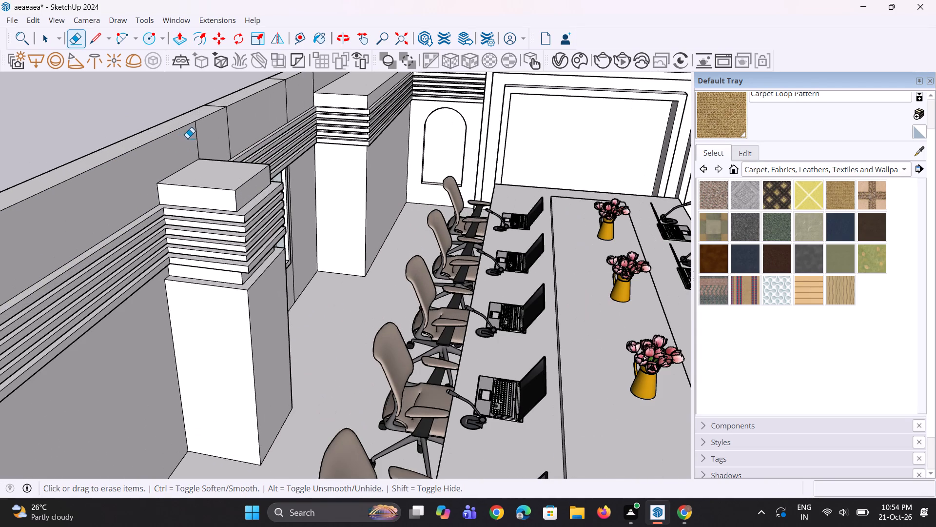
left_click(197, 141)
left_click(230, 134)
scroll(150, 233, "down", 5)
scroll(224, 122, "up", 4)
scroll(286, 127, "up", 6)
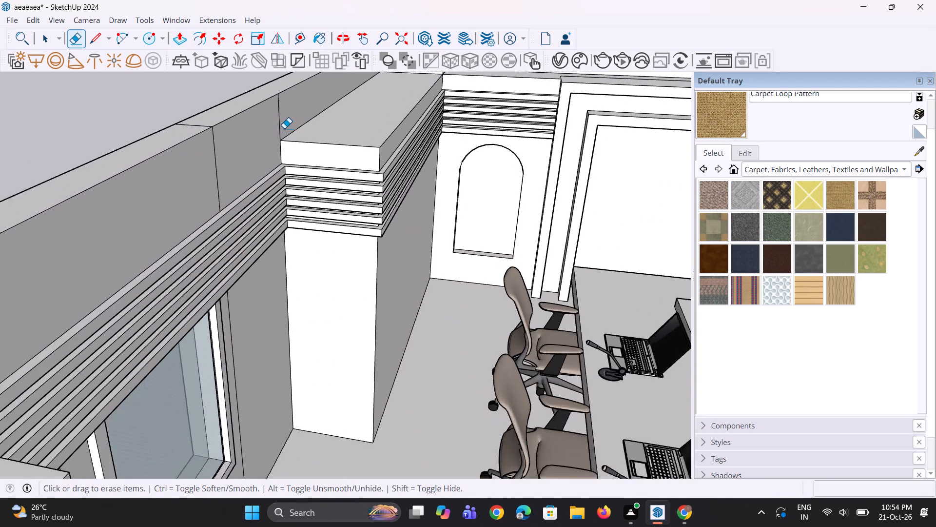
left_click(278, 127)
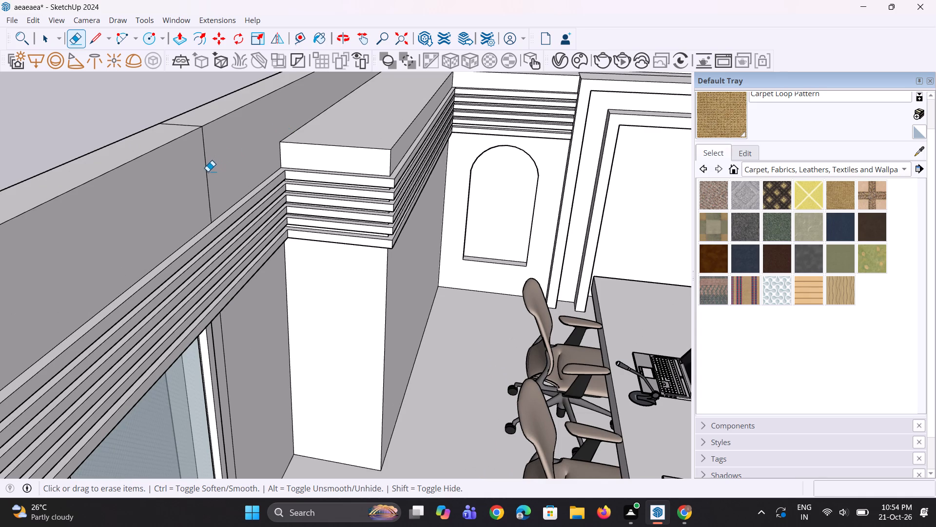
left_click(208, 171)
scroll(189, 215, "down", 16)
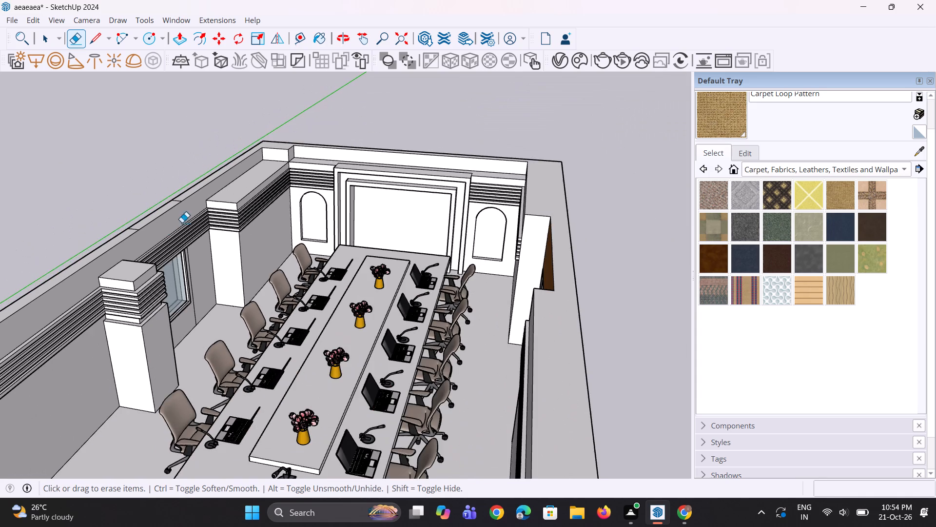
Erase the leftover vertical edge on the raised door-side wall near the back corner.
scroll(295, 146, "up", 17)
scroll(267, 174, "down", 4)
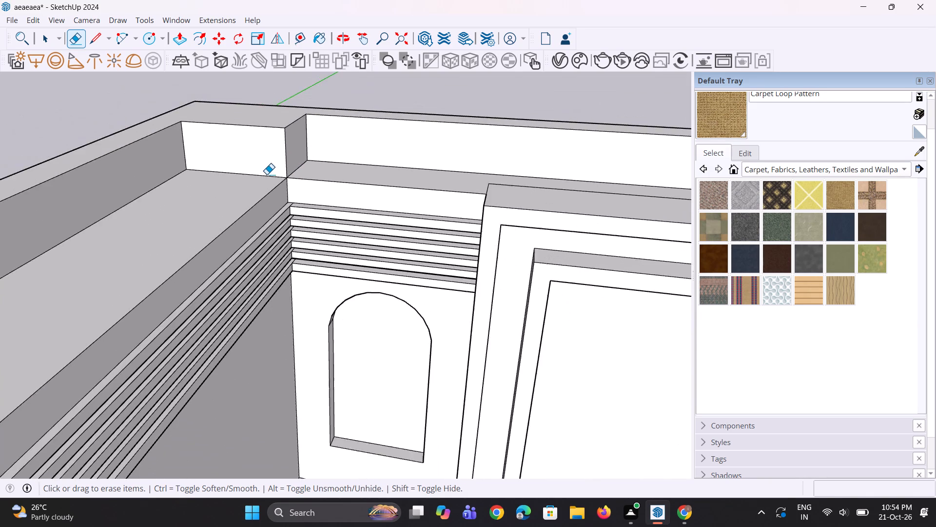
scroll(267, 174, "down", 16)
middle_click_drag(385, 197, 516, 185)
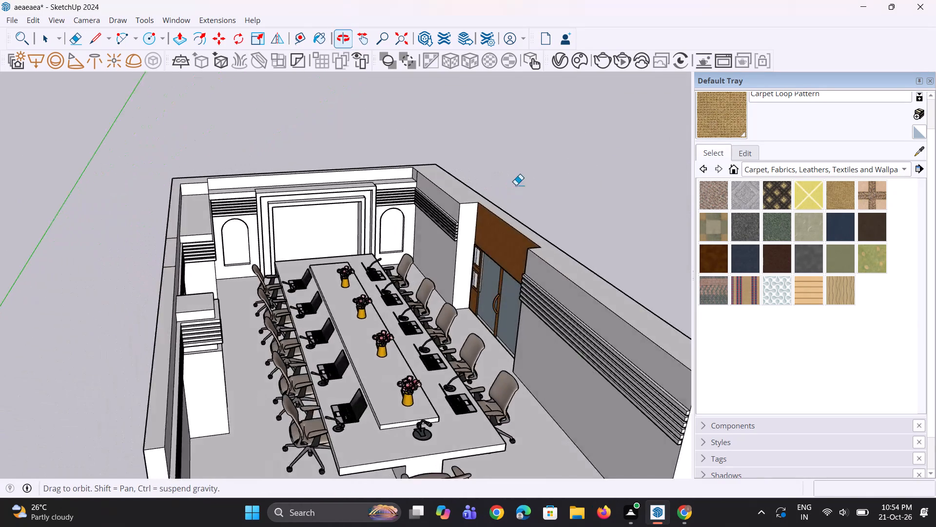
middle_click_drag(516, 185, 515, 185)
scroll(417, 189, "up", 8)
left_click(411, 168)
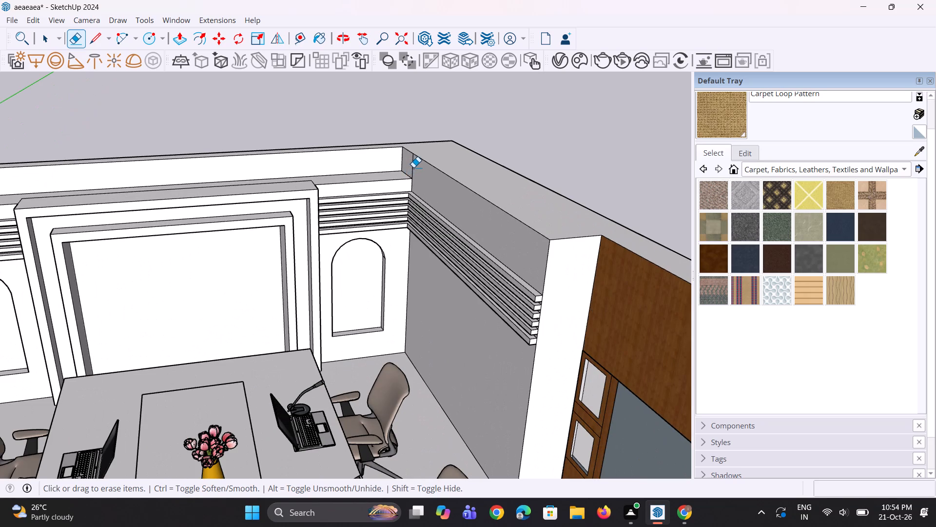
left_click(413, 167)
Inspect the raised walls around the door and the rest of the room for remaining seam edges.
scroll(301, 194, "down", 11)
middle_click_drag(316, 232, 445, 220)
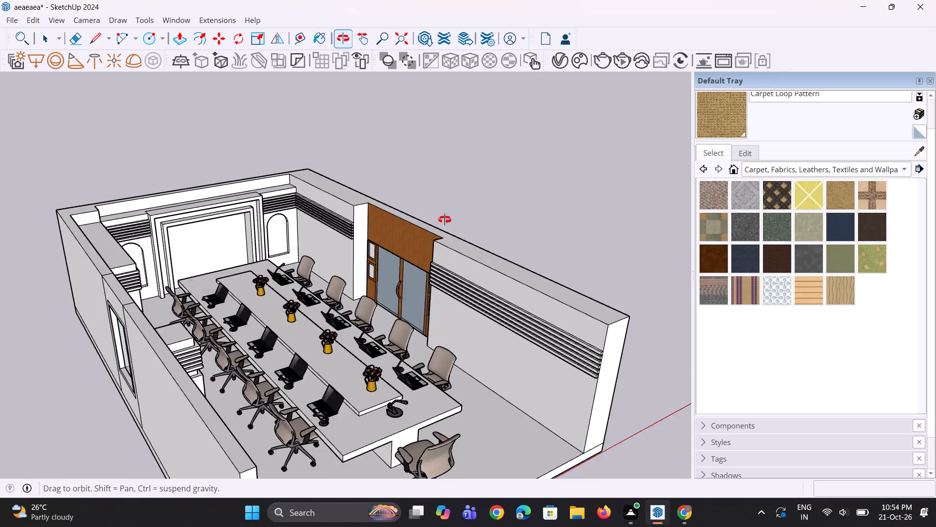
middle_click_drag(445, 220, 484, 206)
scroll(414, 241, "up", 7)
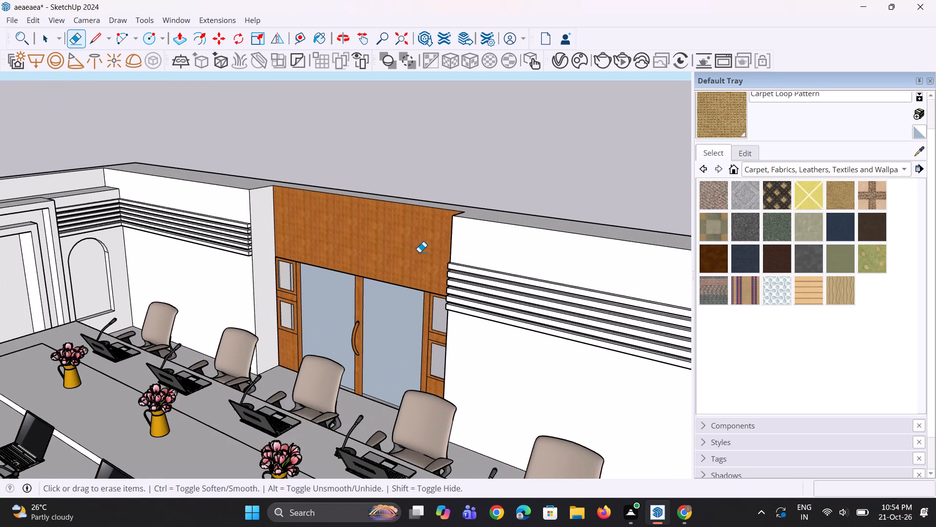
middle_click_drag(419, 252, 383, 255)
scroll(383, 255, "down", 9)
middle_click_drag(376, 245, 319, 260)
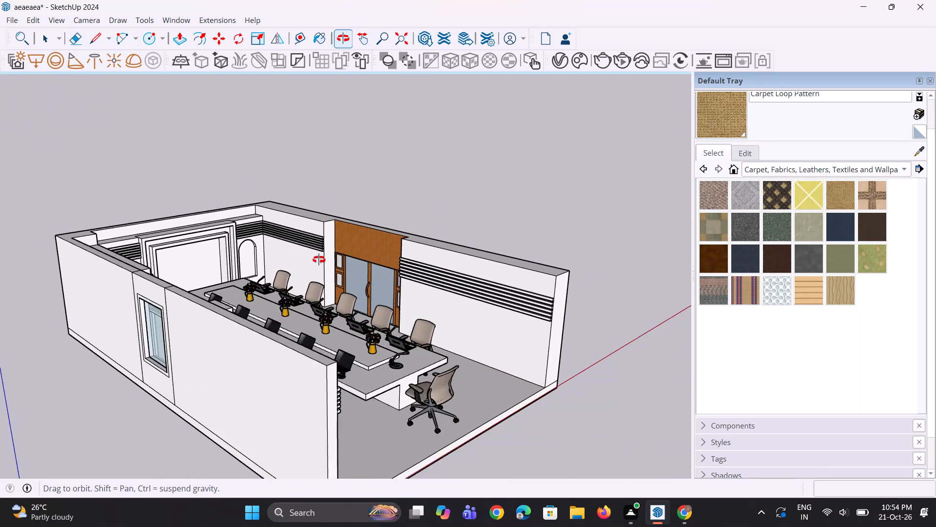
middle_click_drag(319, 260, 188, 260)
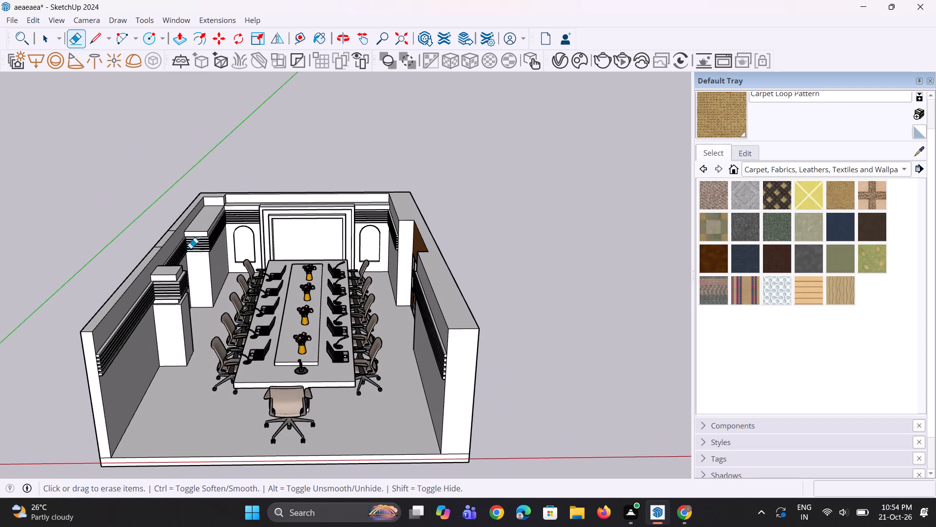
key("space")
key("space")
key("space")
key("space")
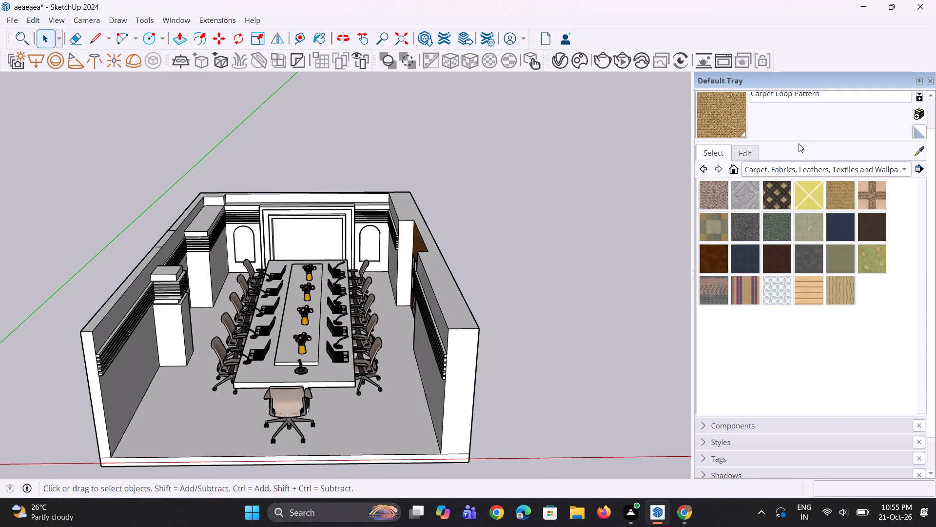
Paint the large central panel of the back wall with the Wood Cherry Original material.
left_click(780, 174)
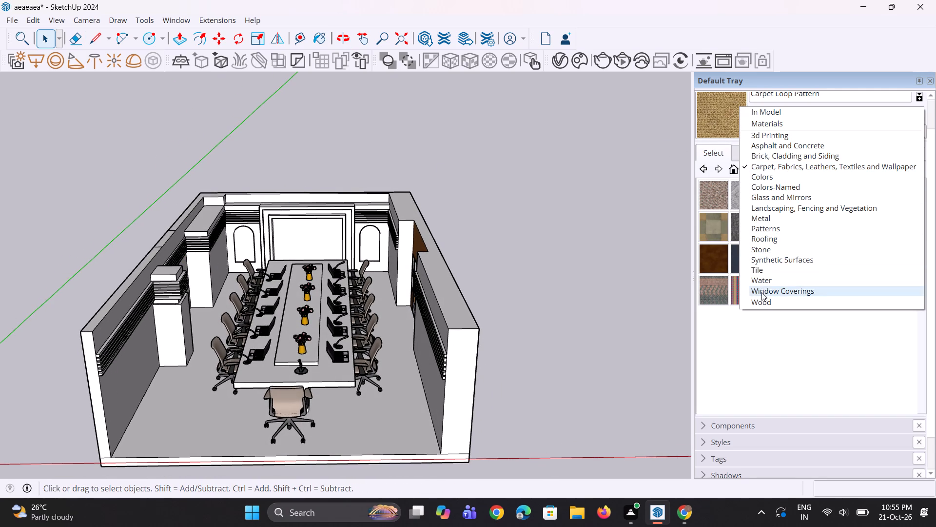
left_click(763, 303)
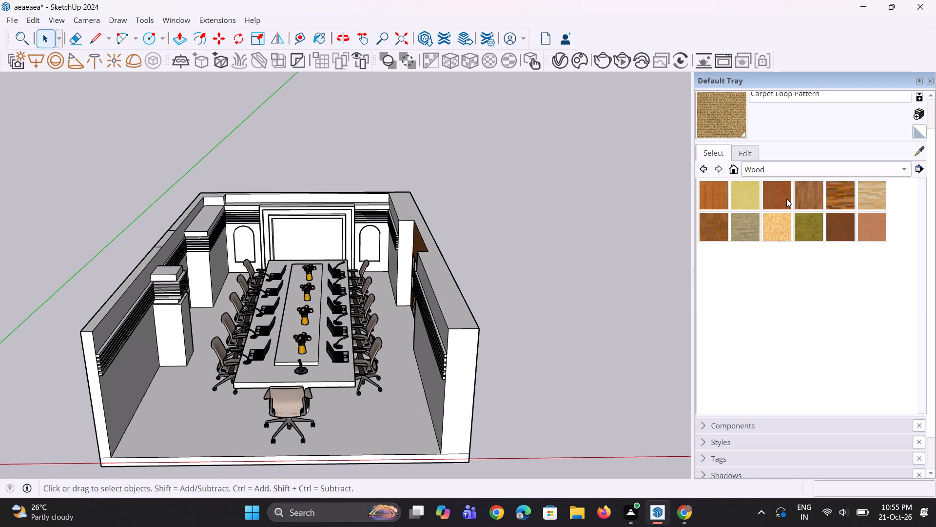
left_click(788, 202)
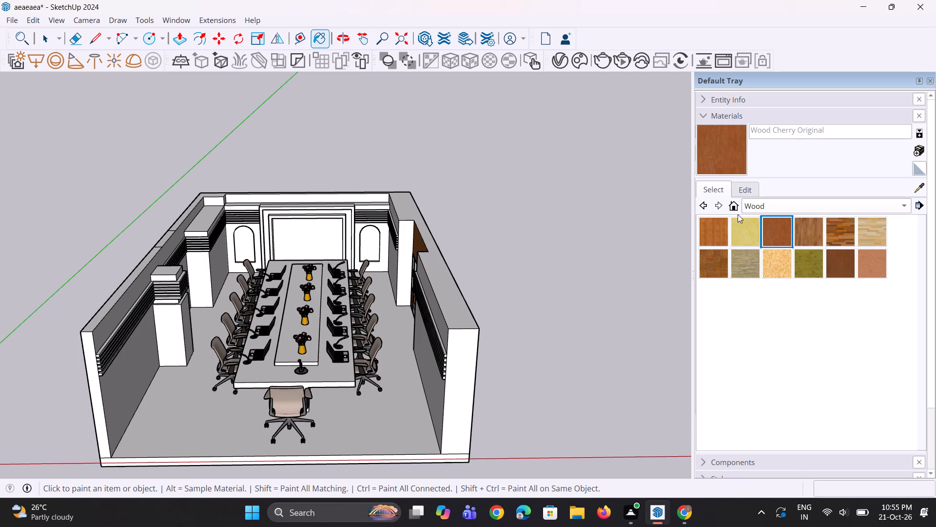
scroll(342, 216, "up", 6)
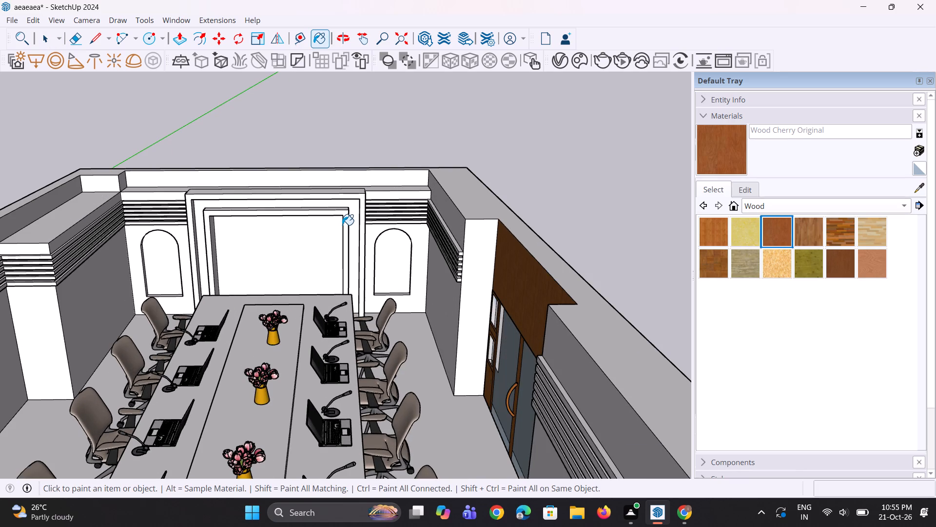
scroll(342, 225, "up", 5)
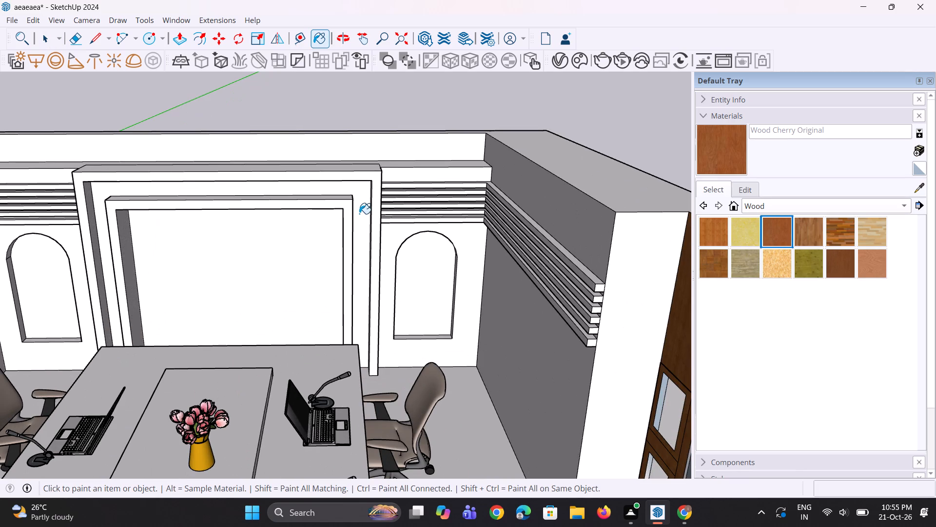
scroll(357, 203, "up", 3)
middle_click_drag(316, 243, 323, 202)
left_click(302, 252)
scroll(309, 248, "down", 5)
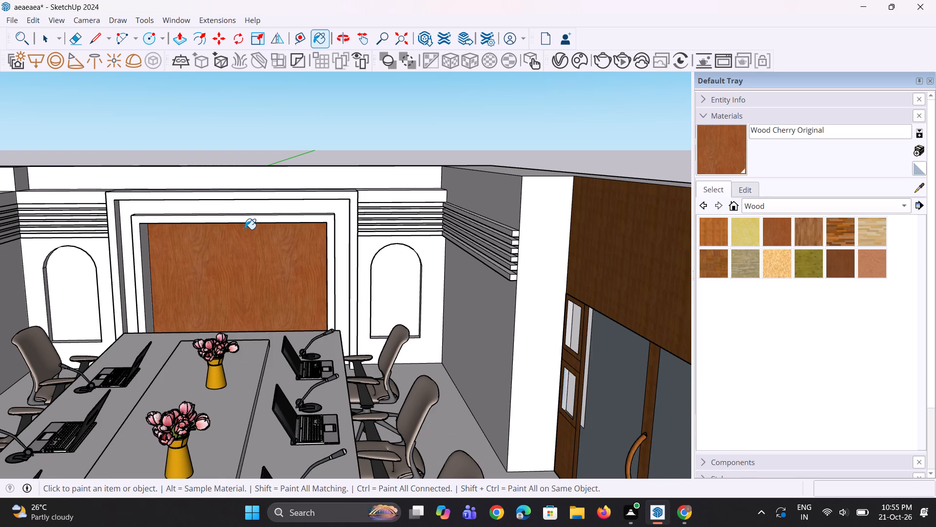
Paint the inner frame's front face and its door-side and top inner reveals with Wood Floor Parquet.
scroll(245, 229, "up", 3)
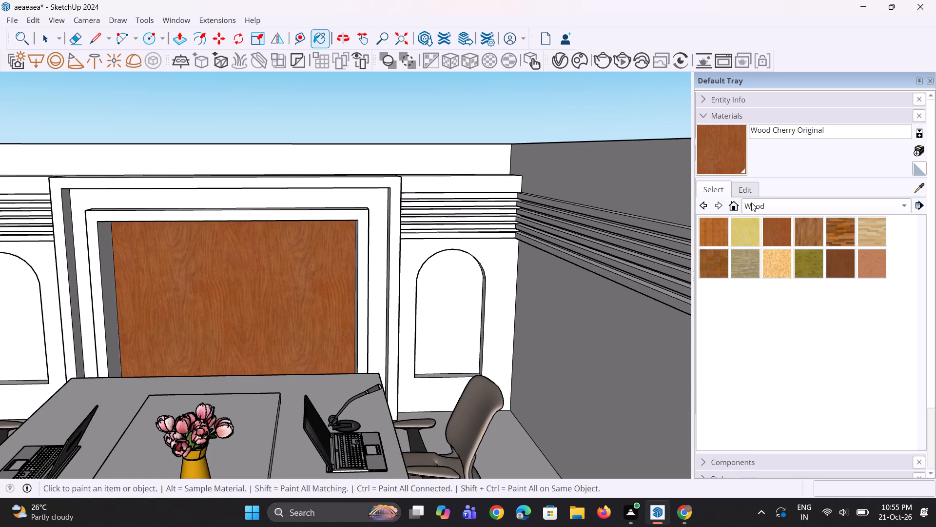
left_click(714, 258)
scroll(317, 236, "up", 3)
left_click(332, 205)
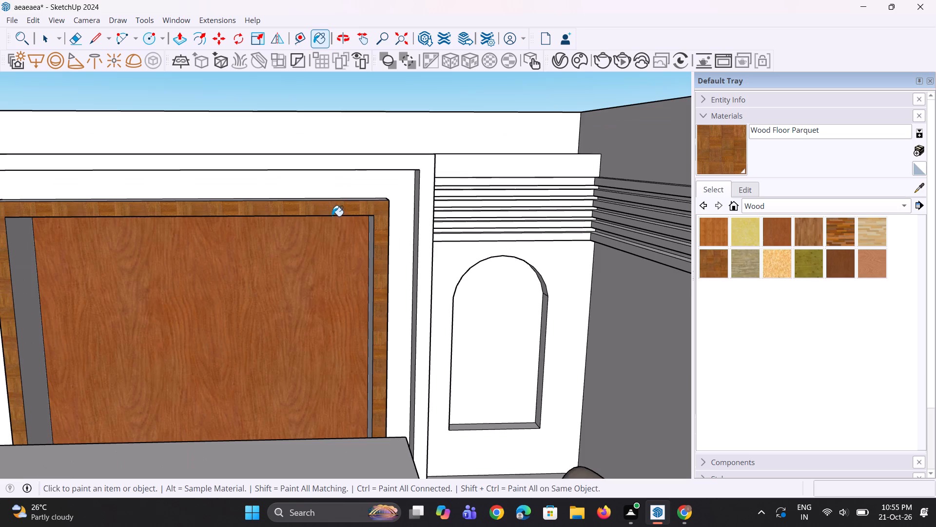
middle_click_drag(334, 229, 350, 197)
scroll(366, 230, "up", 3)
left_click(374, 242)
middle_click_drag(370, 233, 370, 201)
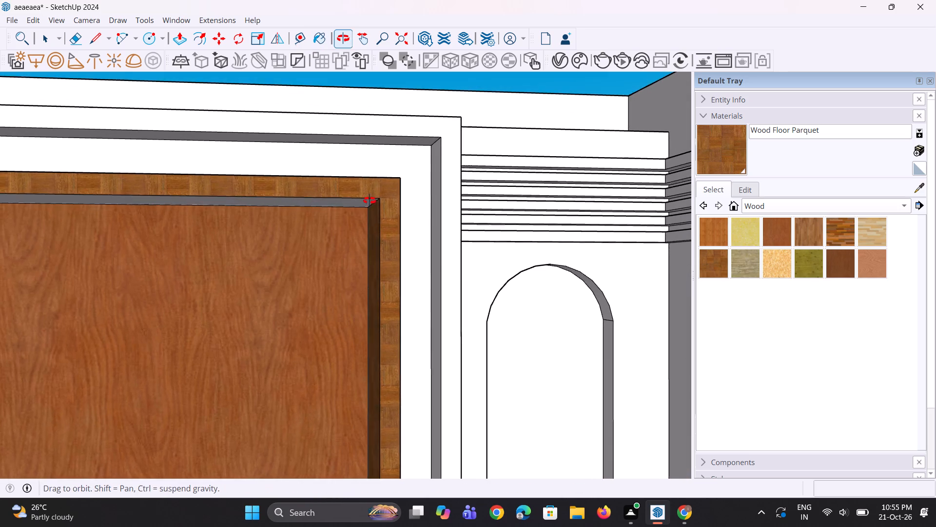
middle_click_drag(370, 201, 369, 198)
left_click(368, 197)
scroll(371, 204, "down", 9)
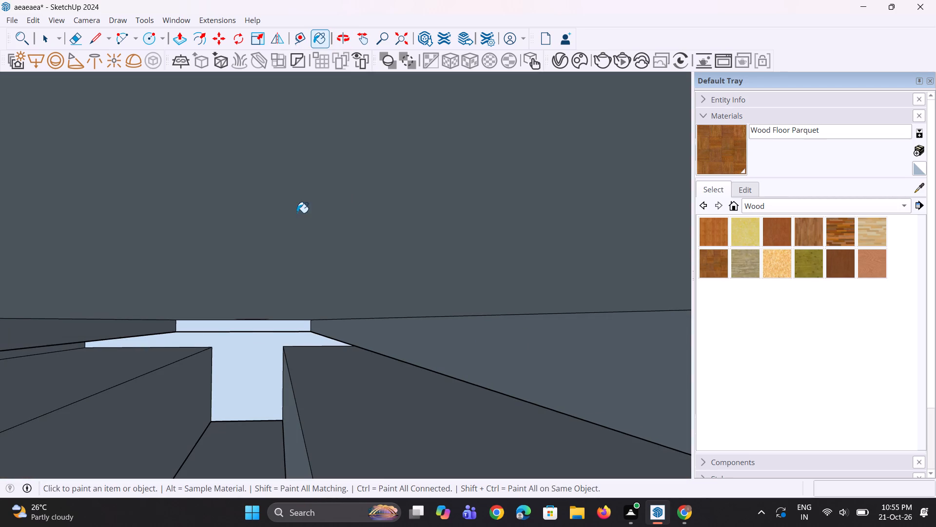
Paint the inner frame's window-side inner reveal with Wood Floor Parquet.
left_click(398, 41)
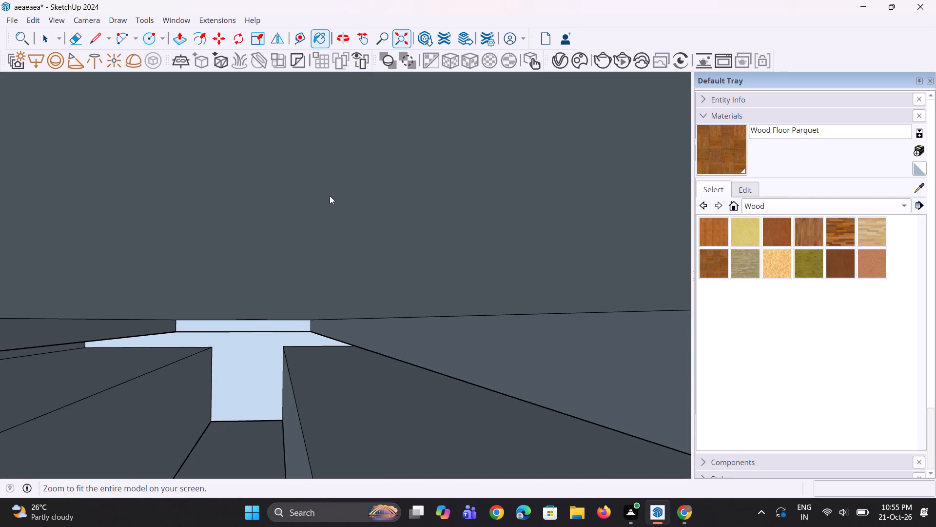
middle_click_drag(346, 240, 204, 313)
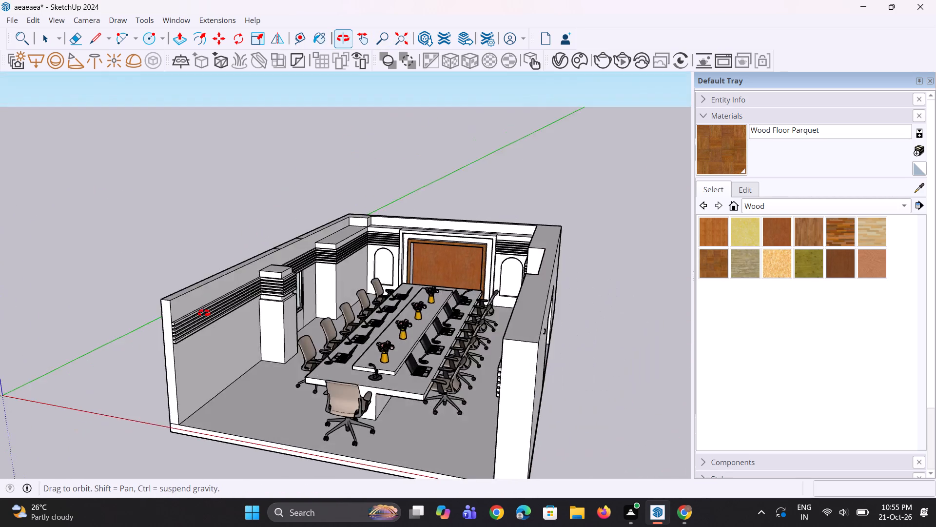
middle_click_drag(204, 313, 197, 308)
scroll(349, 286, "up", 5)
scroll(431, 254, "up", 7)
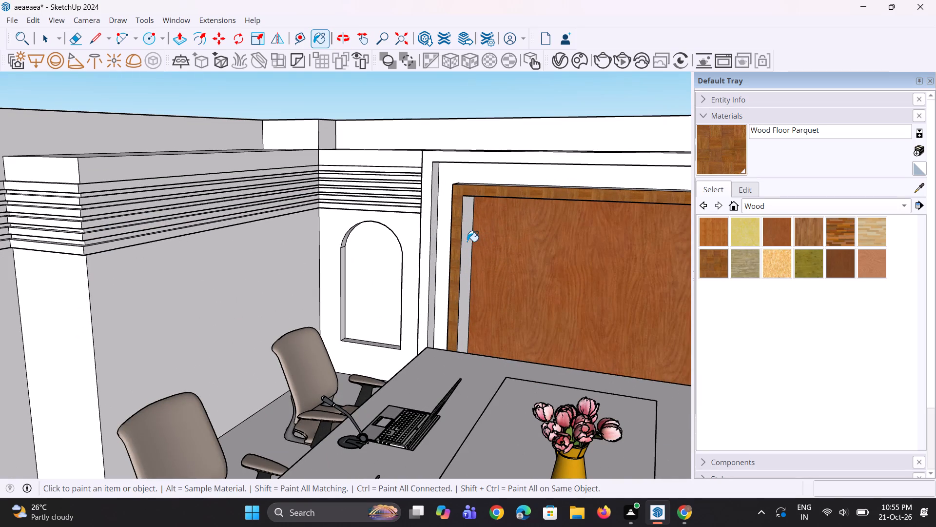
left_click(466, 241)
Paint the outer top, window-side and door-side edges of the inner frame with Wood Floor Parquet.
middle_click_drag(470, 199, 470, 271)
scroll(481, 201, "up", 3)
left_click(496, 175)
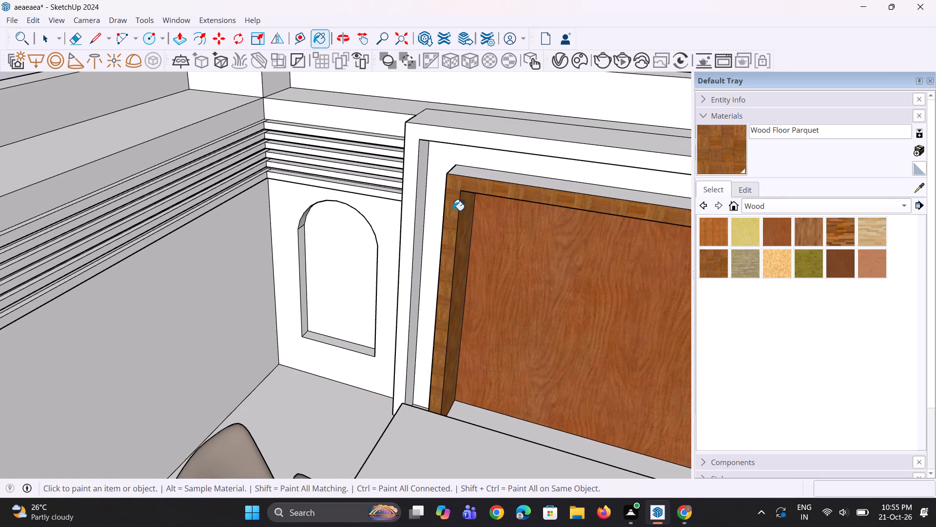
middle_click_drag(441, 232, 555, 193)
scroll(461, 181, "up", 3)
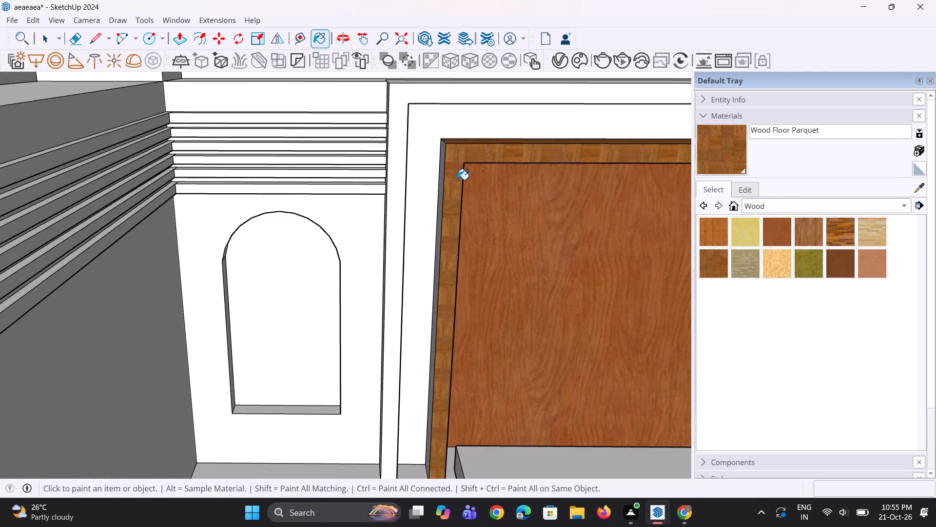
scroll(456, 179, "up", 3)
left_click(439, 159)
scroll(380, 248, "down", 6)
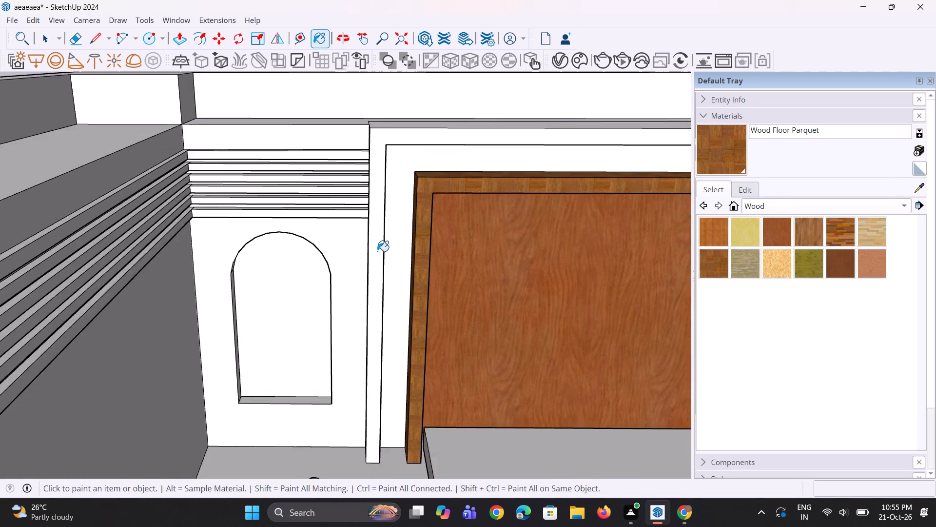
scroll(377, 251, "down", 10)
scroll(546, 241, "up", 1)
middle_click_drag(546, 241, 412, 243)
scroll(558, 251, "up", 3)
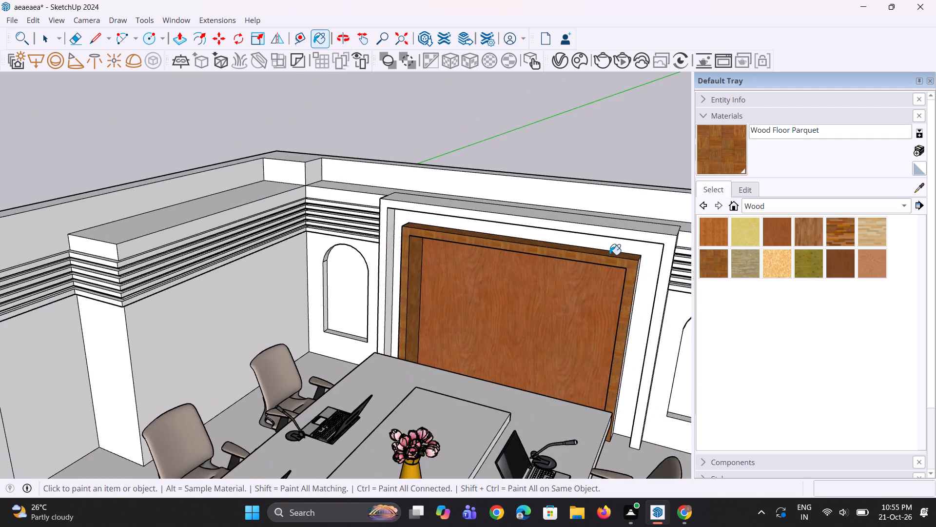
scroll(644, 273, "up", 11)
left_click(626, 259)
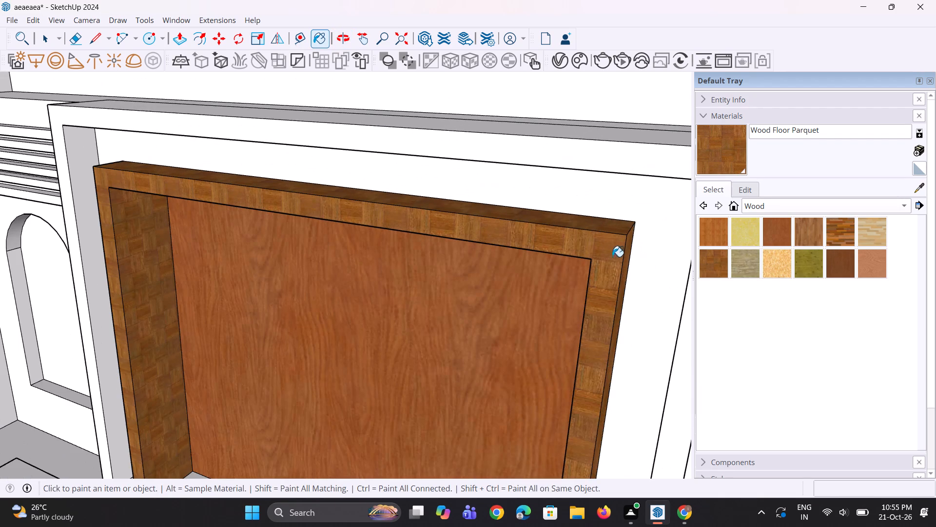
scroll(609, 257, "down", 10)
middle_click_drag(413, 281, 525, 219)
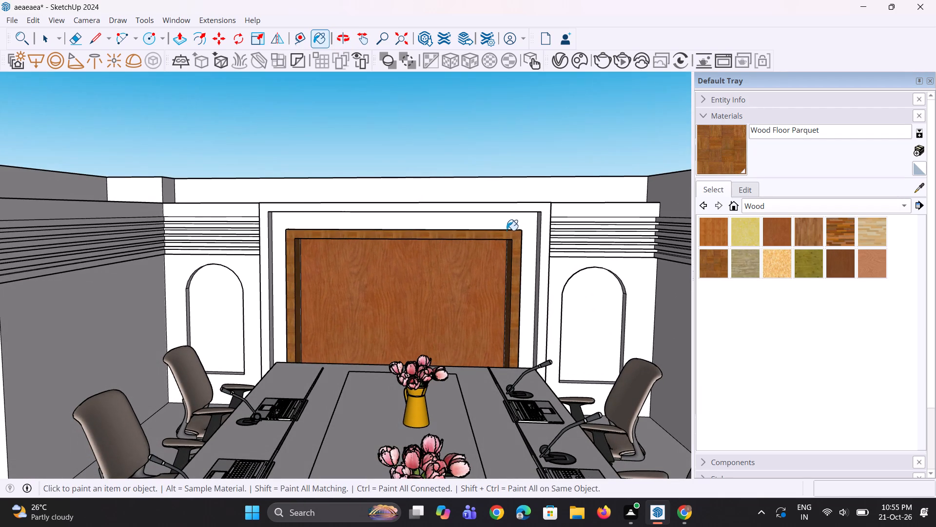
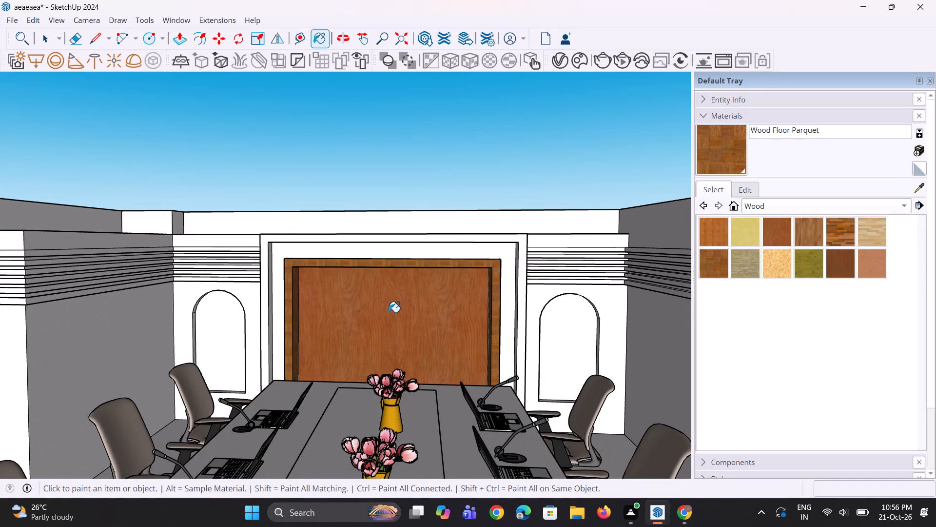
Paint the far window-side pier's two faces below the mouldings and both arched-niche wall sections with Wood Floor Parquet.
scroll(389, 312, "down", 3)
scroll(127, 312, "up", 1)
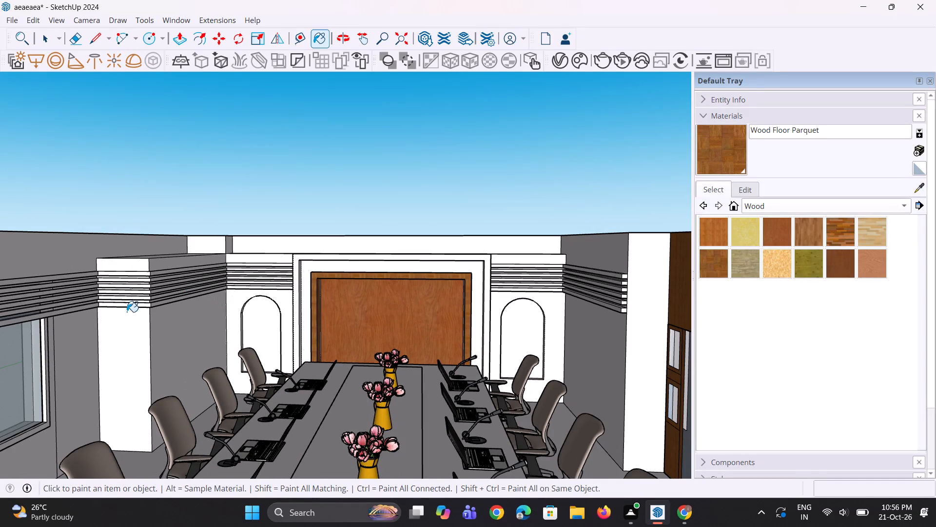
scroll(127, 312, "up", 1)
left_click(148, 350)
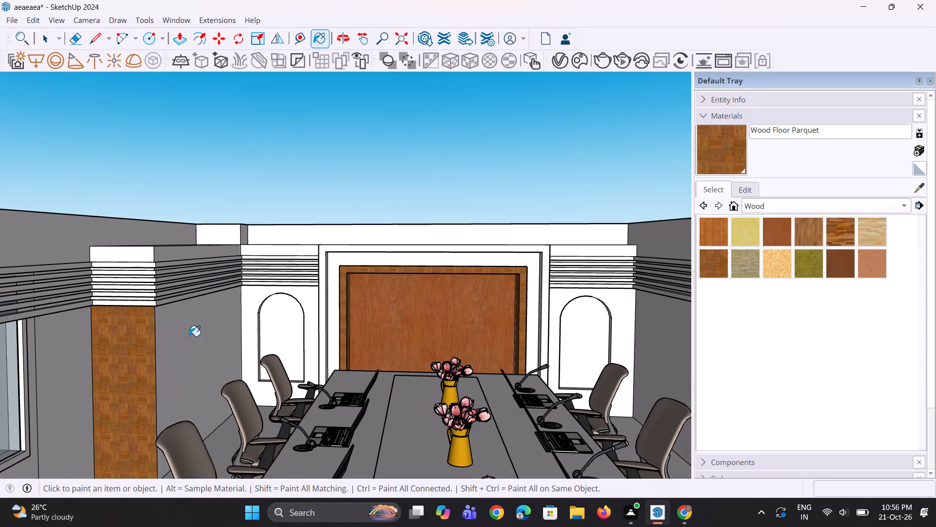
left_click(189, 336)
left_click(249, 305)
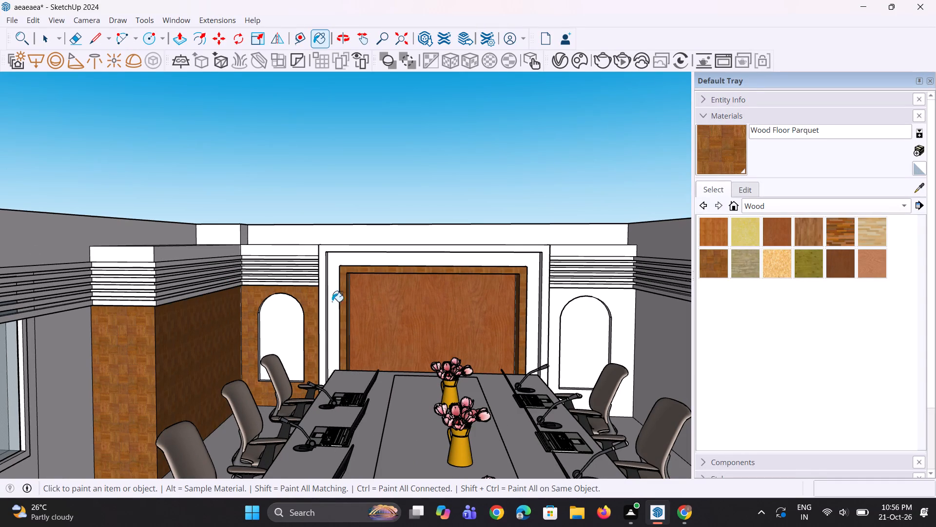
left_click(564, 299)
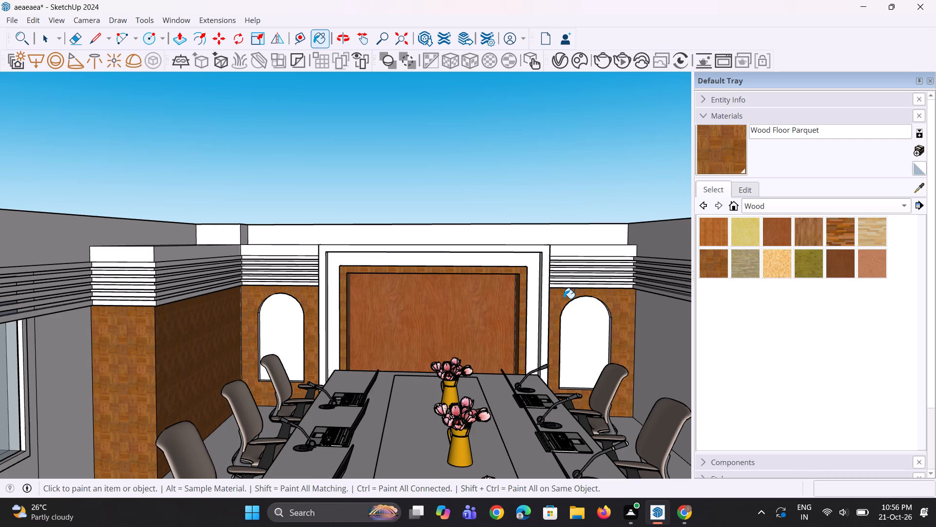
Paint the near window-side column's shaft and its bands above and below the mouldings with Wood Floor Parquet.
scroll(554, 294, "down", 3)
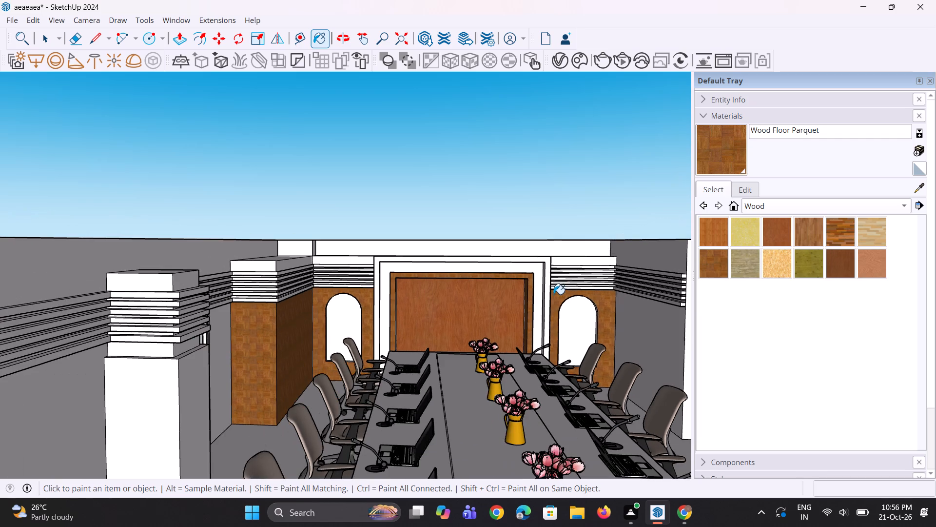
middle_click_drag(555, 316, 482, 292)
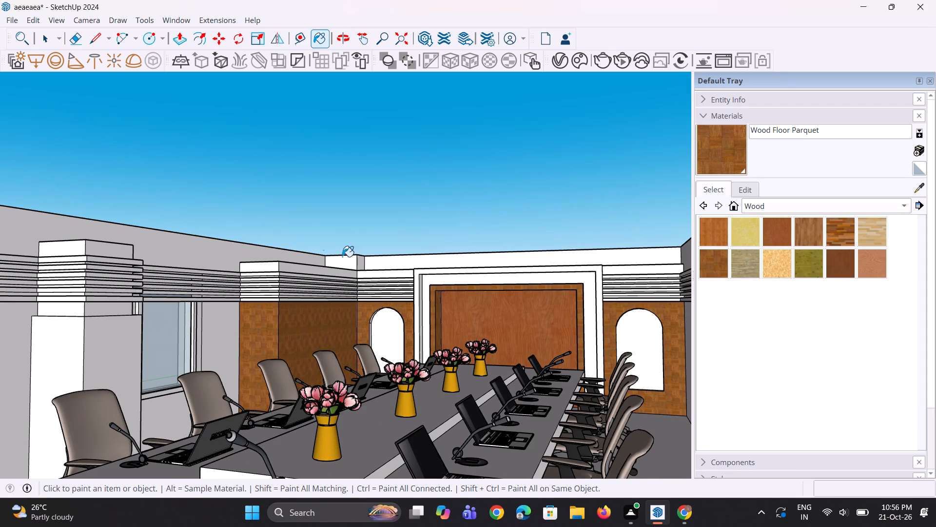
scroll(108, 255, "up", 2)
left_click(111, 247)
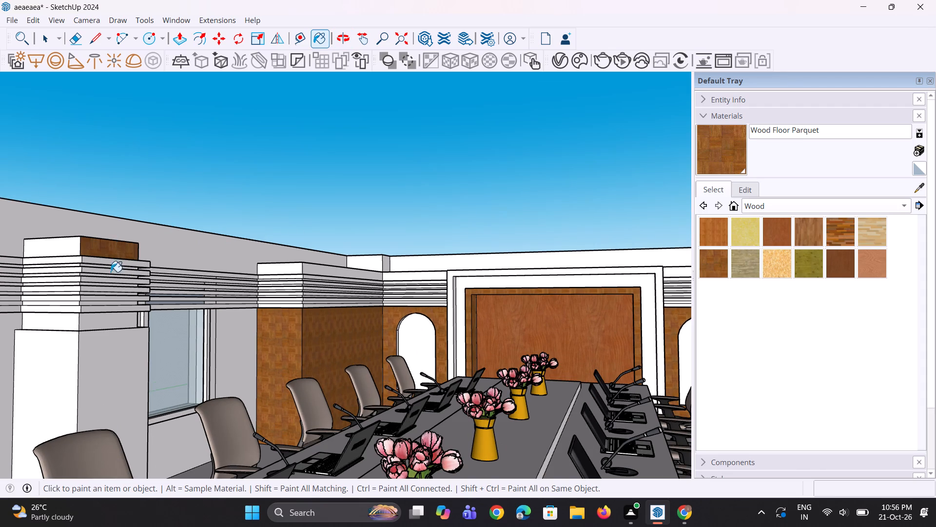
left_click(72, 248)
left_click(114, 324)
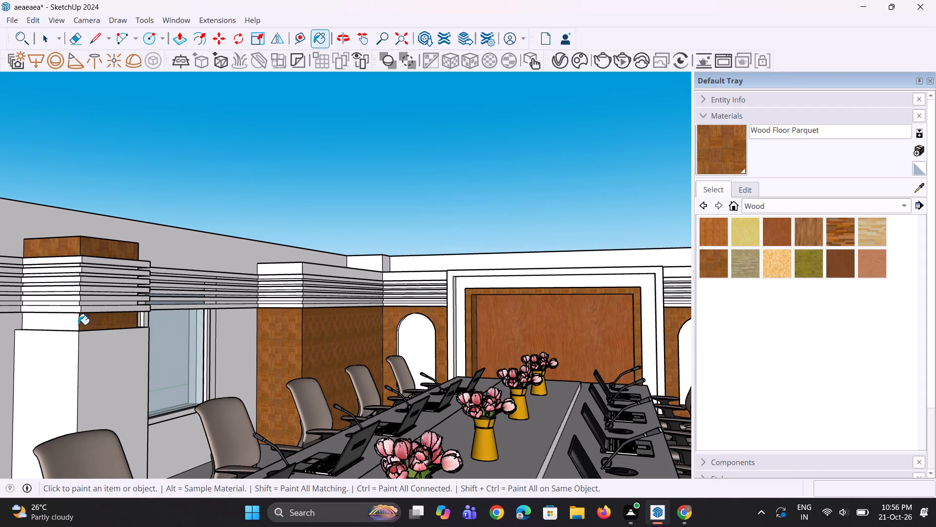
left_click(72, 324)
left_click(73, 345)
scroll(107, 352, "down", 1)
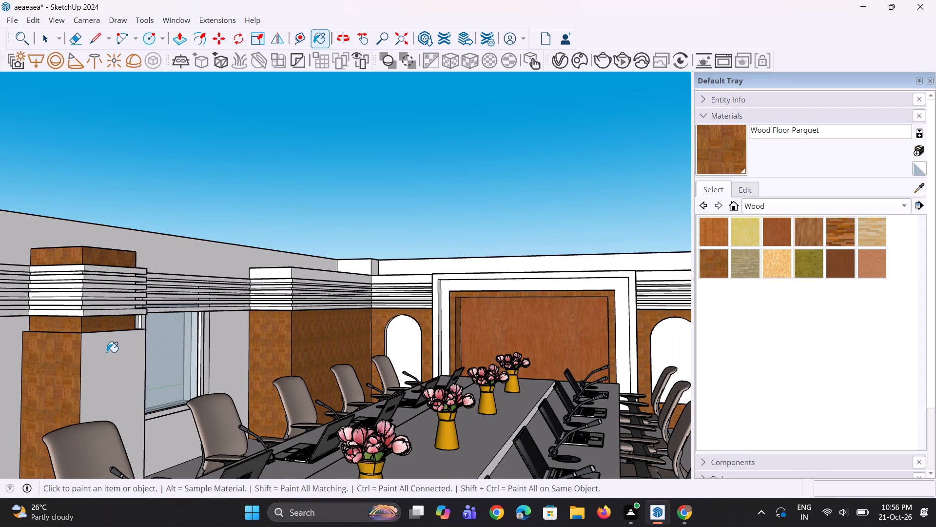
left_click(109, 362)
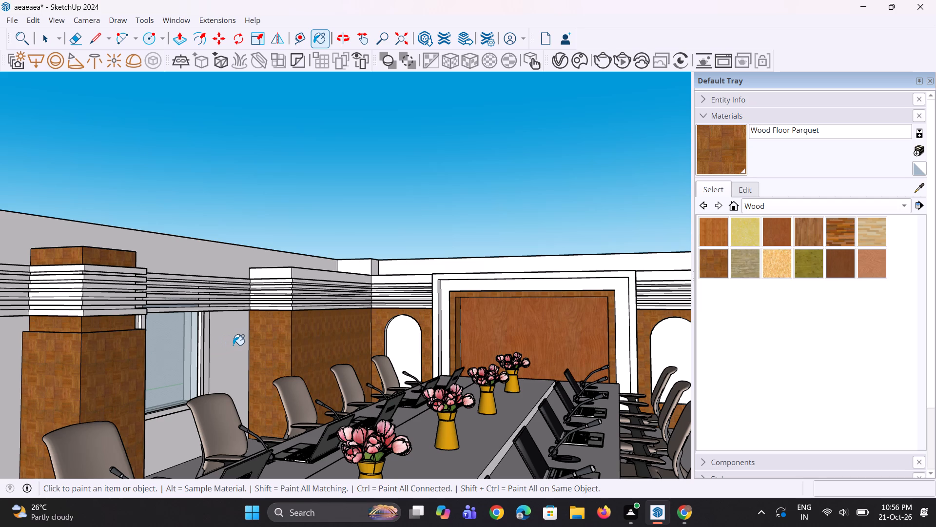
Paint the wall strip beside the window, the far pier's top band and the adjoining back wall band with Wood Floor Parquet.
left_click(233, 345)
scroll(274, 276, "up", 1)
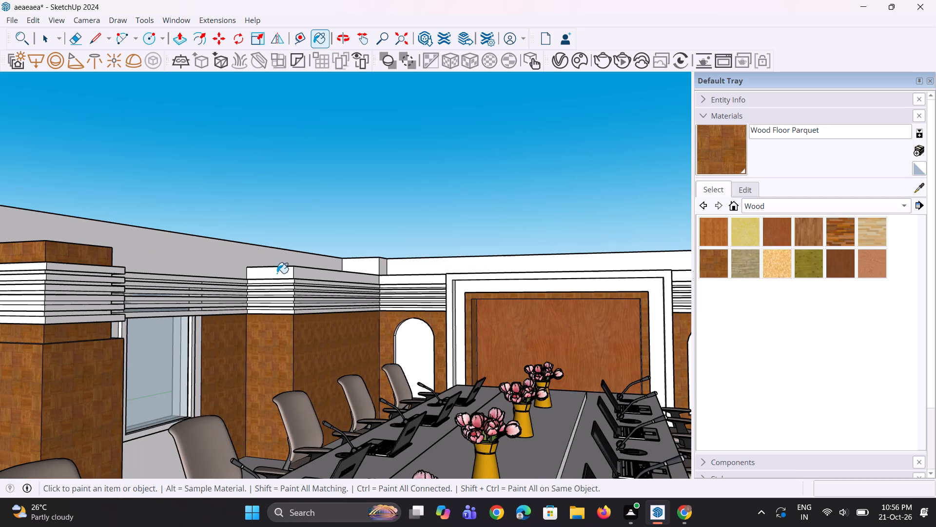
left_click(278, 271)
left_click(307, 273)
left_click(396, 279)
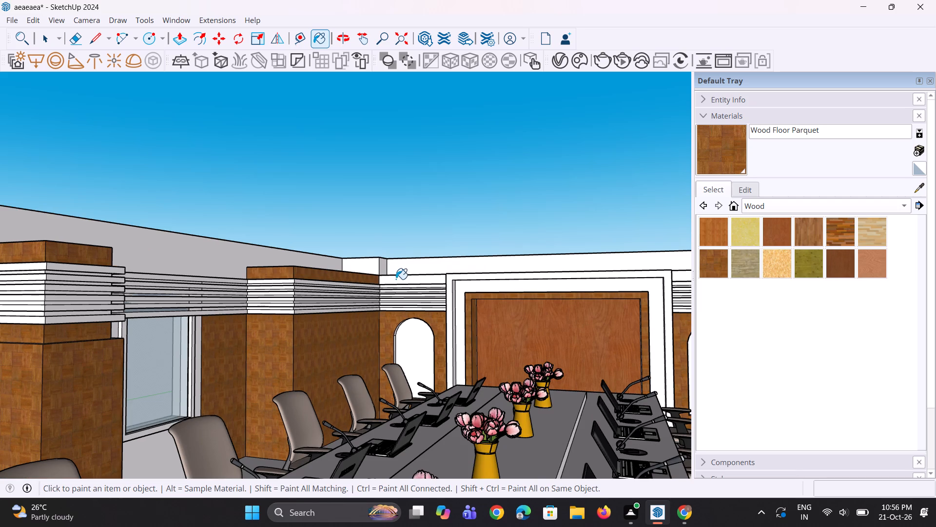
Paint the door-side wall between the back wall and door column, above and below the mouldings, with Wood Floor Parquet.
scroll(381, 290, "down", 4)
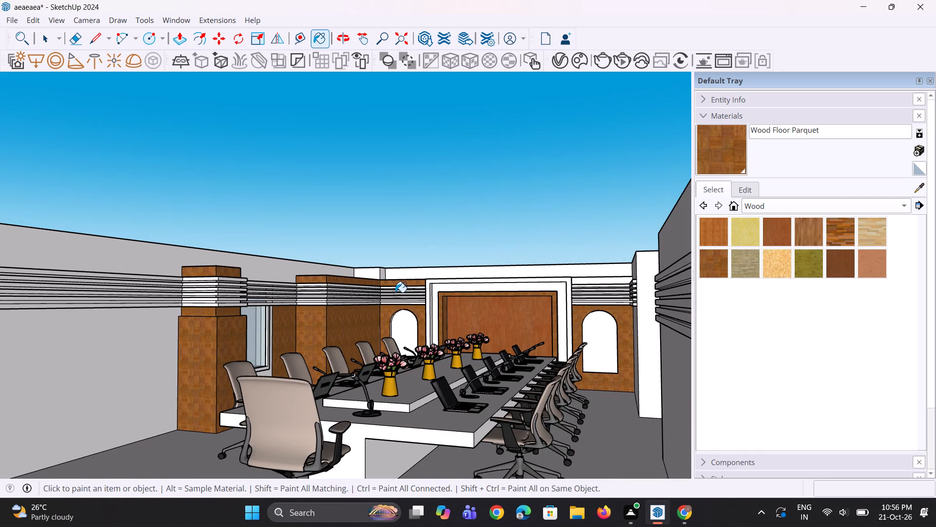
scroll(395, 292, "down", 4)
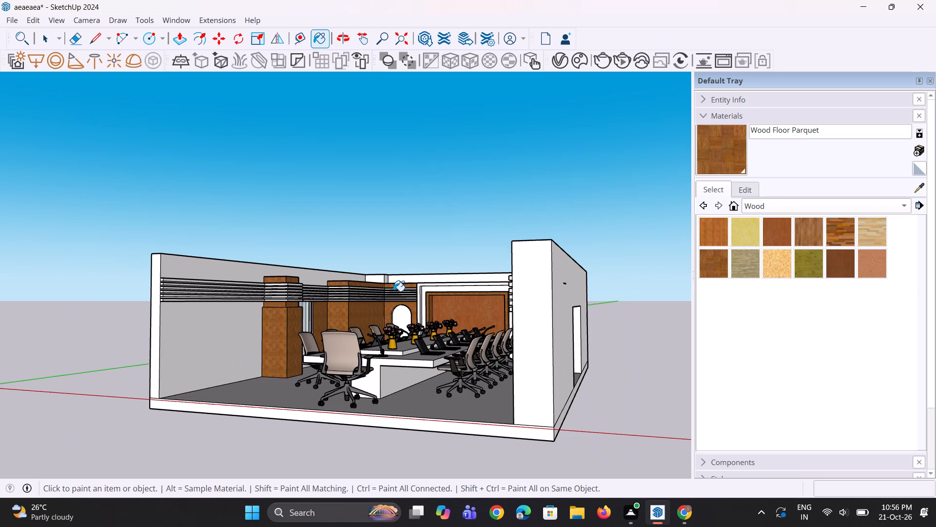
middle_click_drag(411, 314, 561, 345)
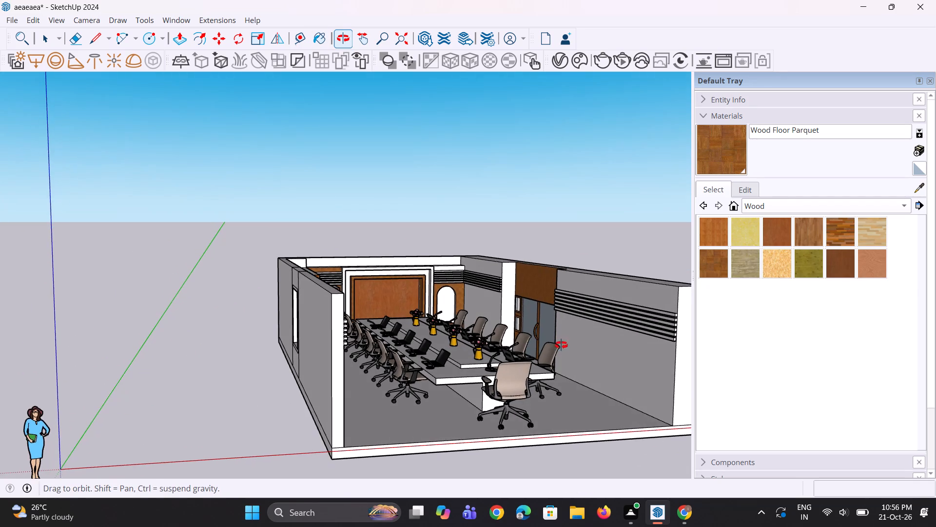
middle_click_drag(561, 345, 550, 336)
scroll(515, 305, "up", 3)
left_click(497, 304)
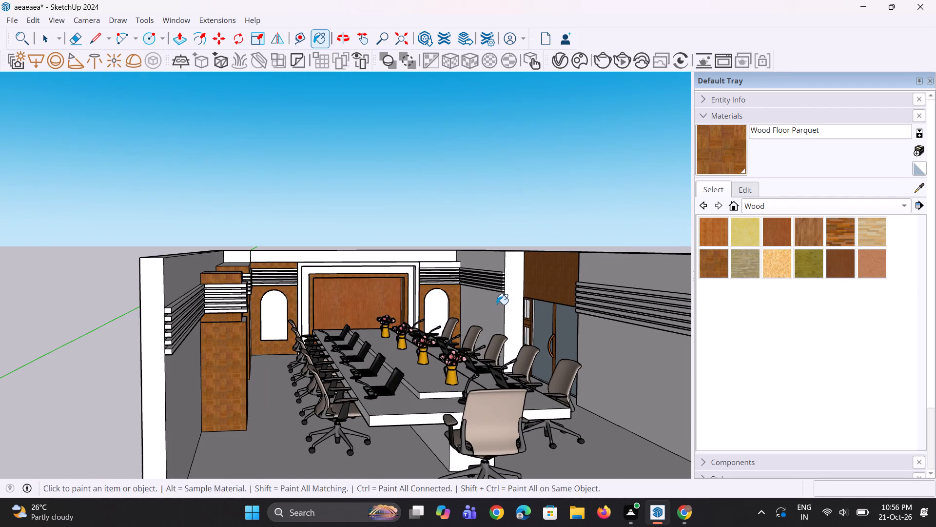
left_click(491, 259)
Paint the back wall's top strip and the door-side band and ledge above the mouldings with Wood Floor Parquet.
scroll(424, 258, "up", 9)
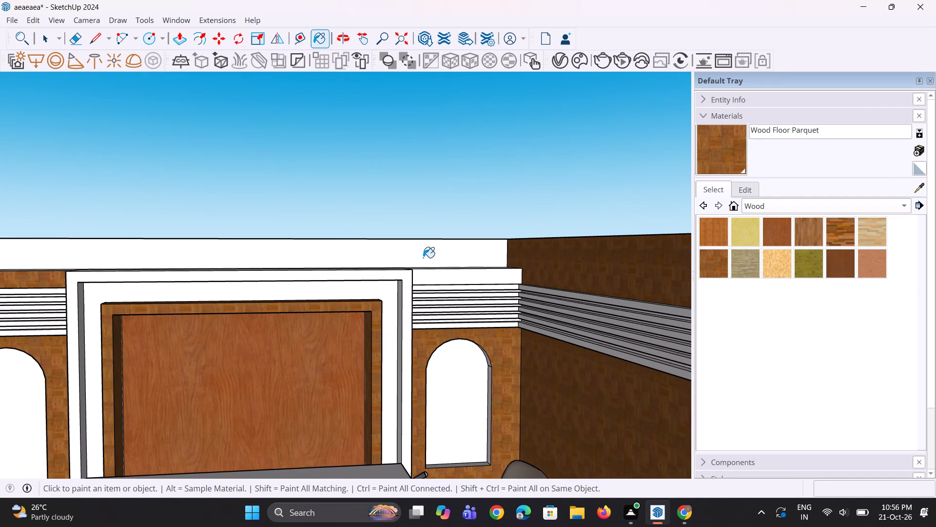
left_click(427, 256)
scroll(412, 257, "down", 5)
scroll(435, 265, "up", 5)
left_click(447, 263)
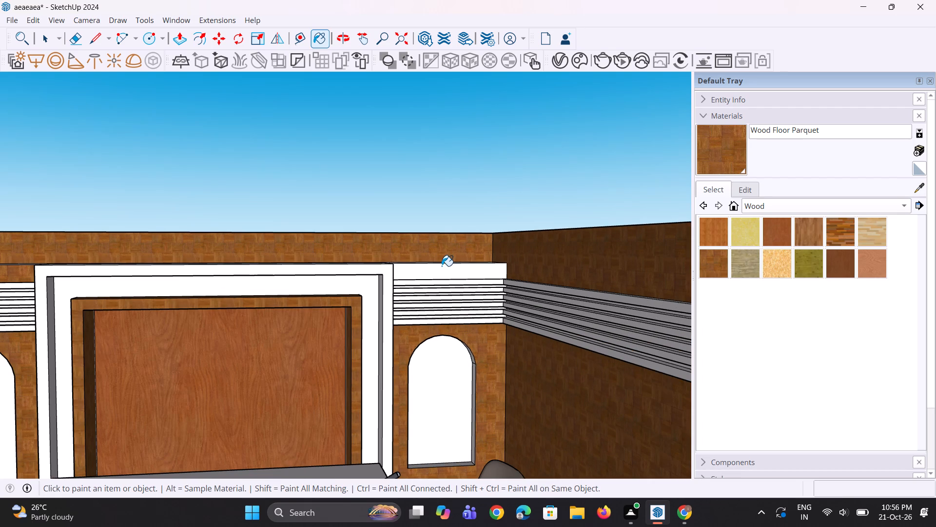
left_click(442, 266)
middle_click_drag(441, 270, 449, 314)
scroll(445, 265, "up", 3)
left_click(445, 254)
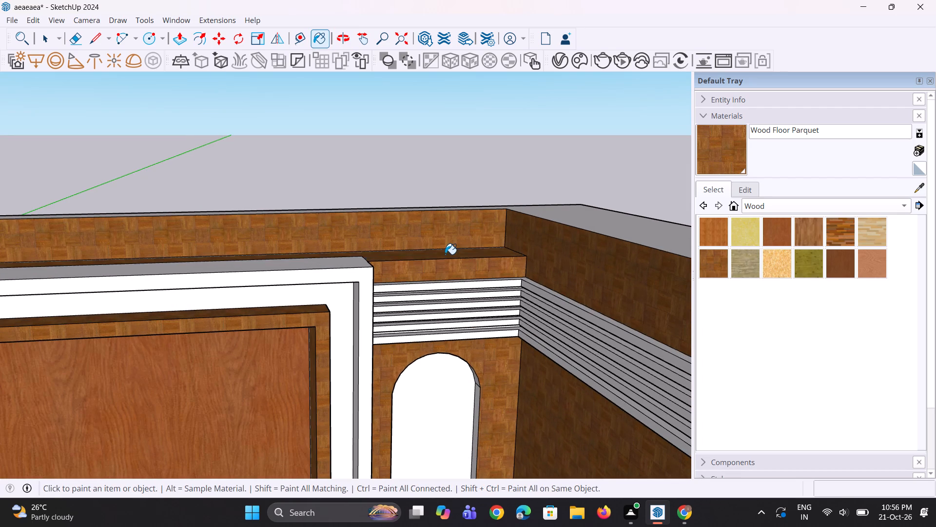
Paint the door column and the door-side wall's front section, below and above the mouldings, with Wood Floor Parquet.
scroll(445, 254, "down", 11)
scroll(263, 293, "up", 1)
middle_click_drag(263, 292, 290, 243)
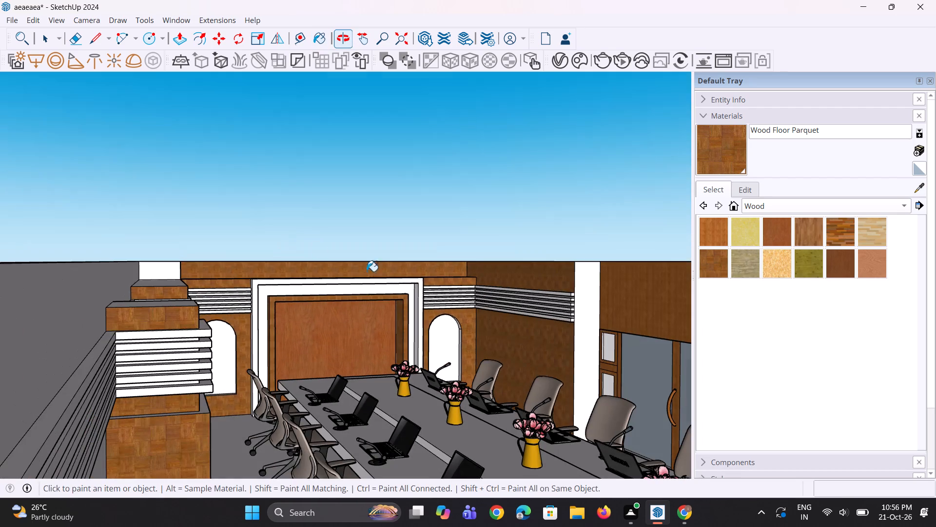
scroll(560, 334, "down", 2)
left_click(584, 324)
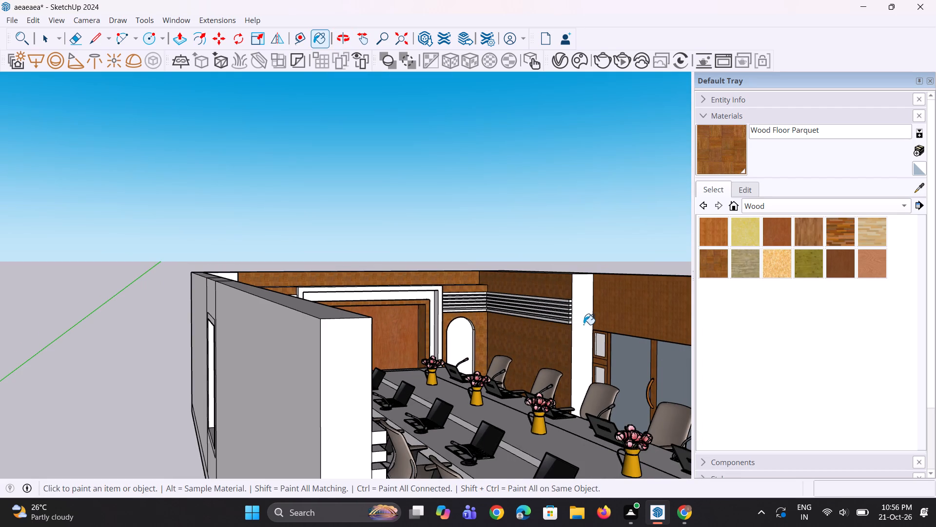
scroll(556, 315, "down", 9)
left_click(625, 343)
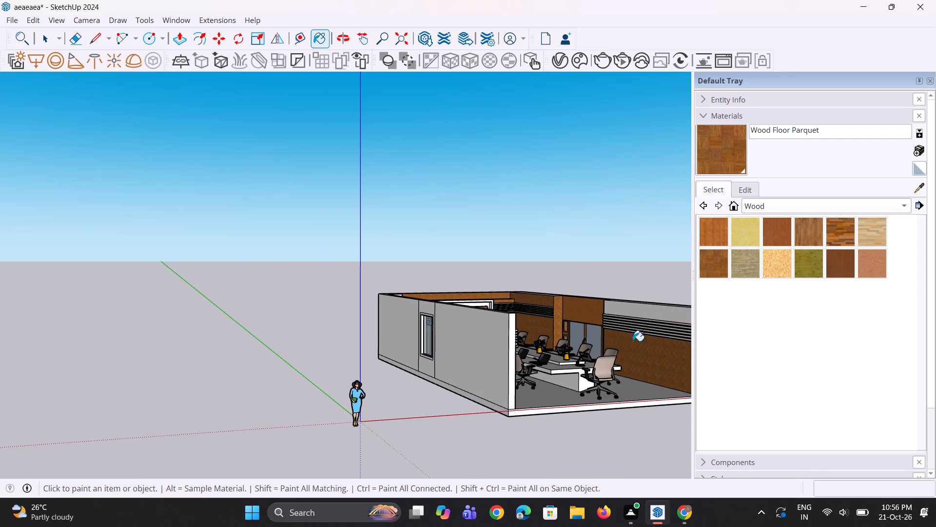
scroll(650, 324, "up", 2)
left_click(658, 315)
Paint the window-side wall above and below the mouldings with Wood Floor Parquet.
middle_click_drag(598, 331, 448, 354)
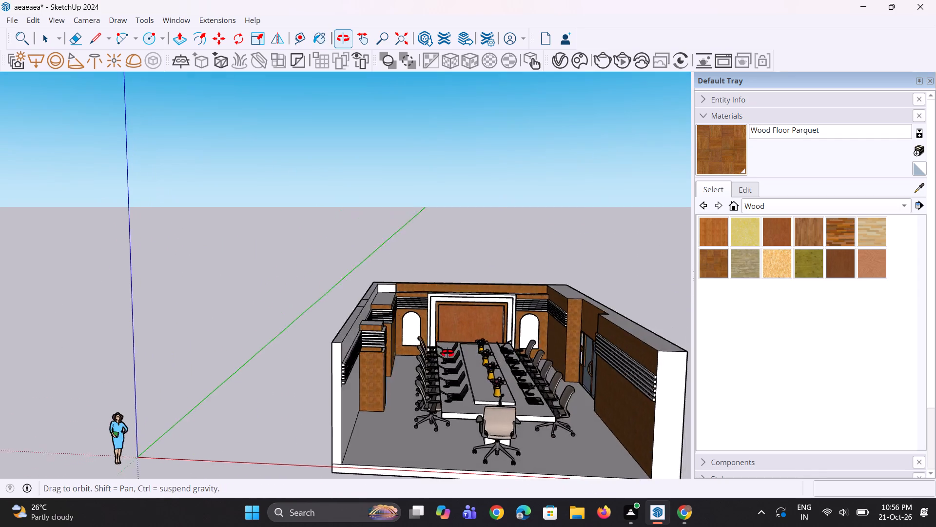
middle_click_drag(448, 354, 447, 354)
scroll(299, 341, "up", 5)
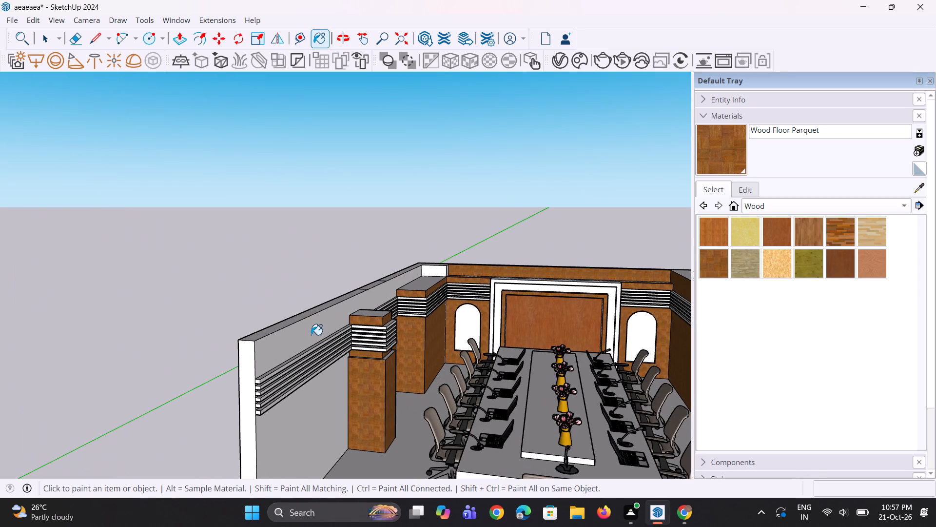
left_click(311, 334)
left_click(339, 381)
Paint the tops of the window-side pier and column and the column's ledge below the mouldings with Wood Floor Parquet.
scroll(361, 377, "up", 1)
middle_click_drag(361, 377, 272, 374)
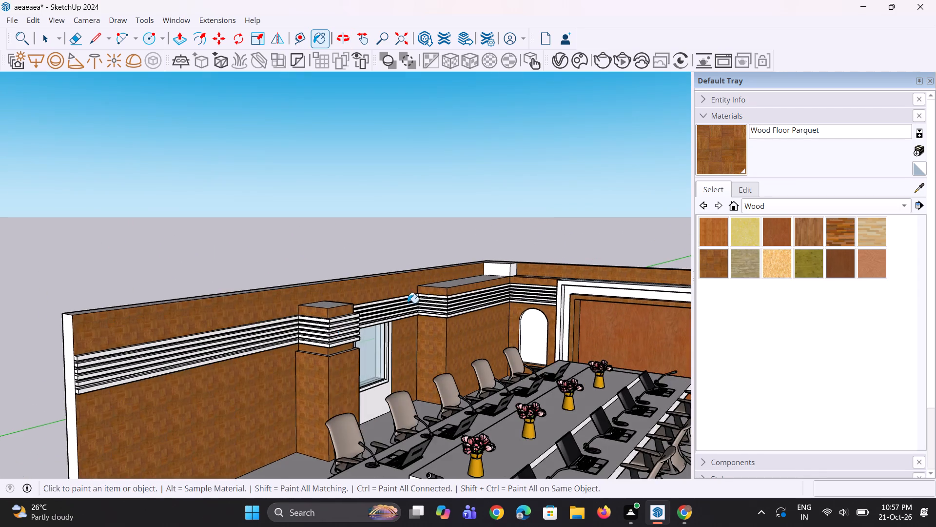
scroll(438, 293, "up", 2)
left_click(452, 286)
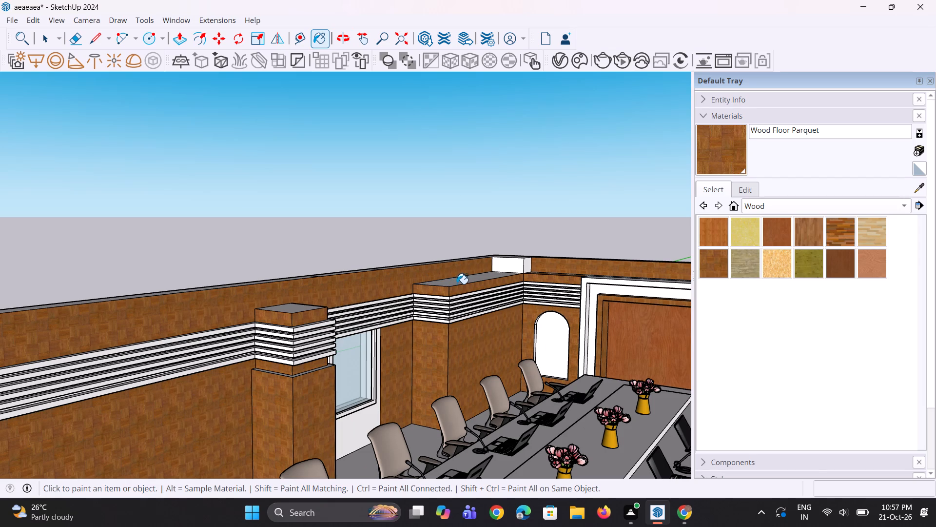
left_click(458, 283)
scroll(458, 283, "up", 4)
left_click(177, 326)
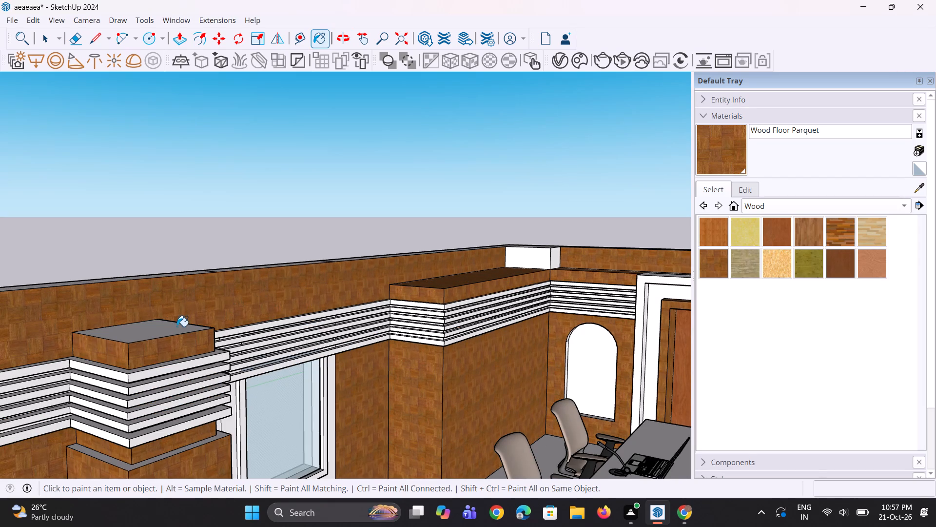
scroll(215, 299, "down", 3)
scroll(171, 384, "up", 9)
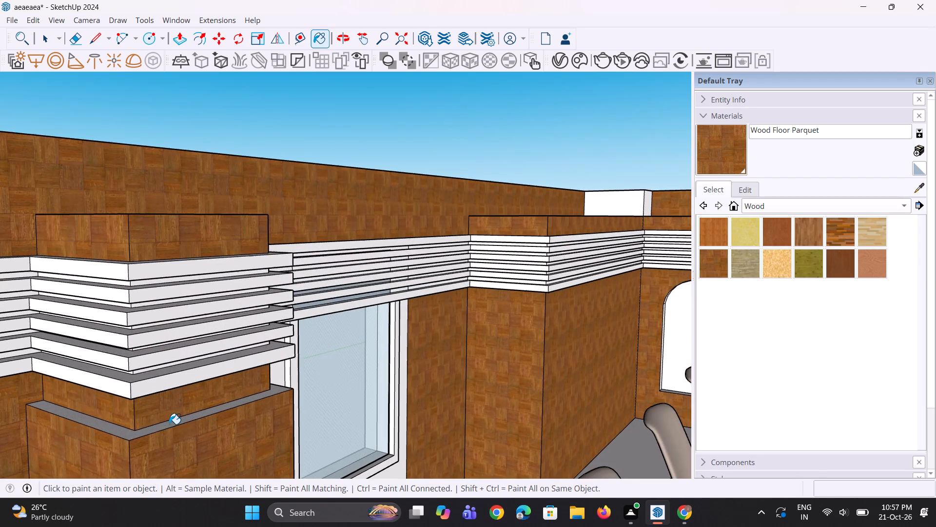
left_click(169, 424)
Paint the conference table's main top surface, front face and door-side edge with Wood Floor Parquet.
scroll(244, 390, "down", 4)
scroll(367, 294, "up", 1)
middle_click_drag(367, 294, 370, 358)
scroll(429, 275, "down", 3)
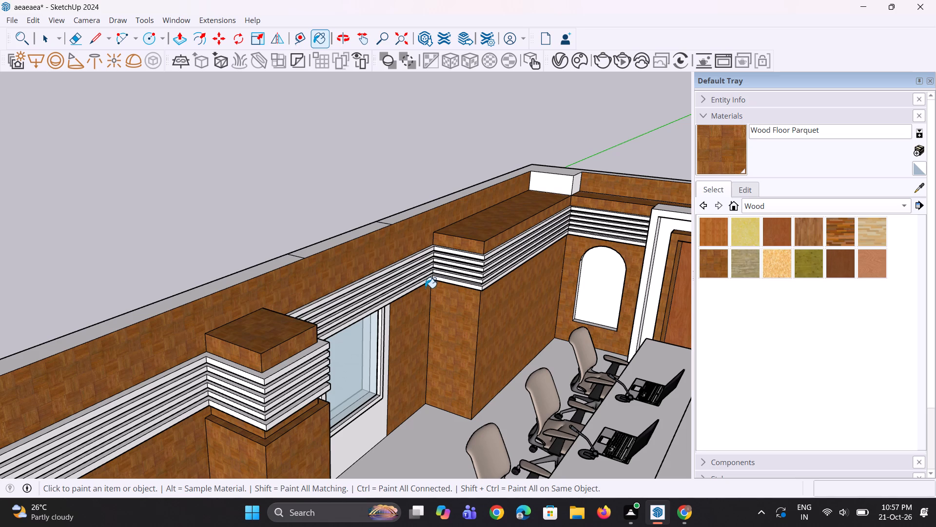
scroll(443, 272, "down", 10)
scroll(454, 433, "up", 2)
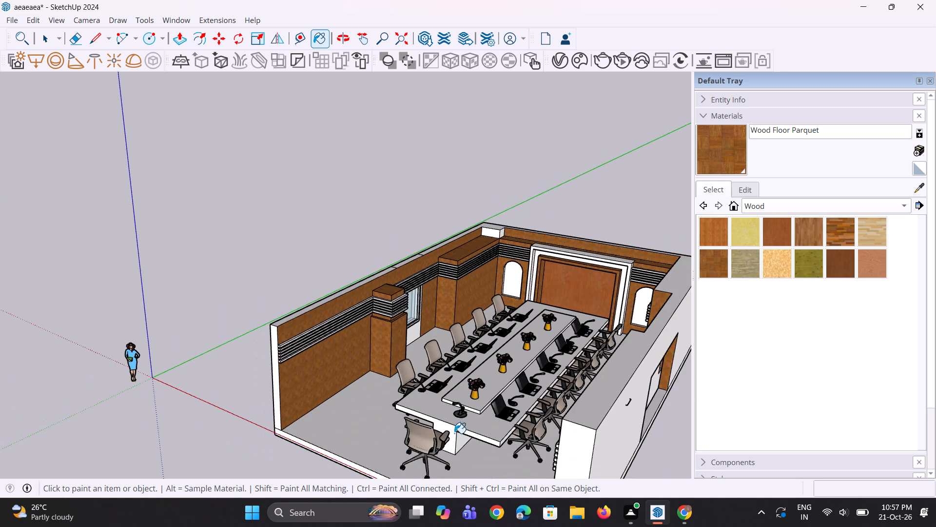
scroll(454, 433, "up", 4)
left_click(476, 417)
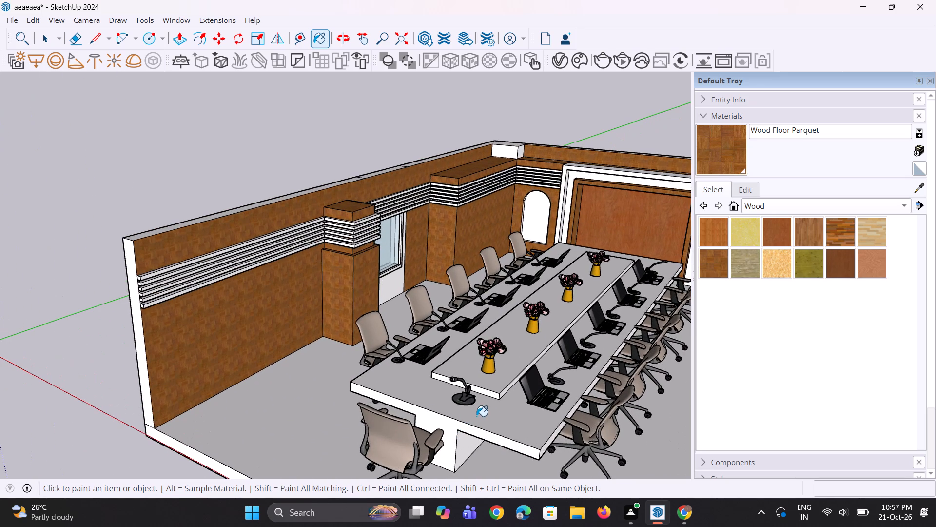
left_click(450, 428)
scroll(540, 442, "up", 5)
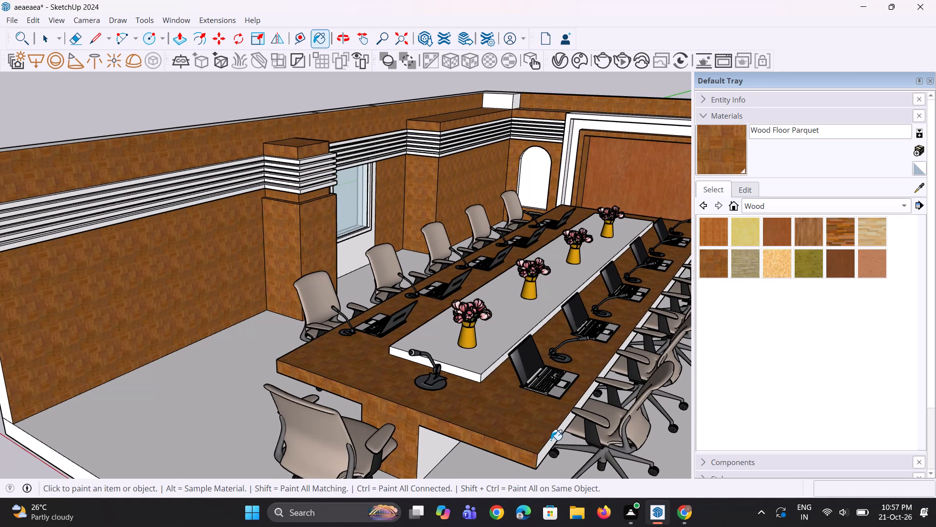
left_click(555, 440)
Paint the table's window-side edge and both long side faces of its base with Wood Floor Parquet.
middle_click_drag(346, 382, 572, 386)
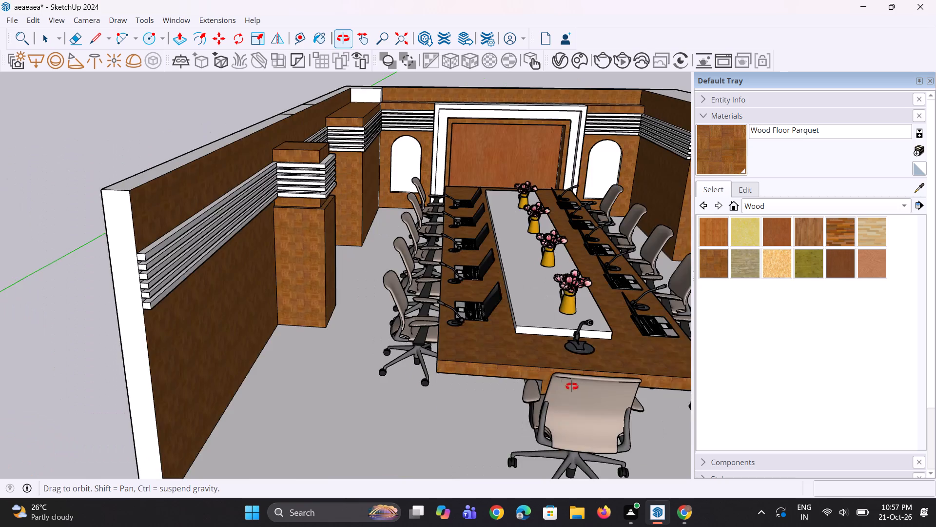
middle_click_drag(572, 386, 586, 385)
scroll(527, 313, "up", 2)
left_click(525, 321)
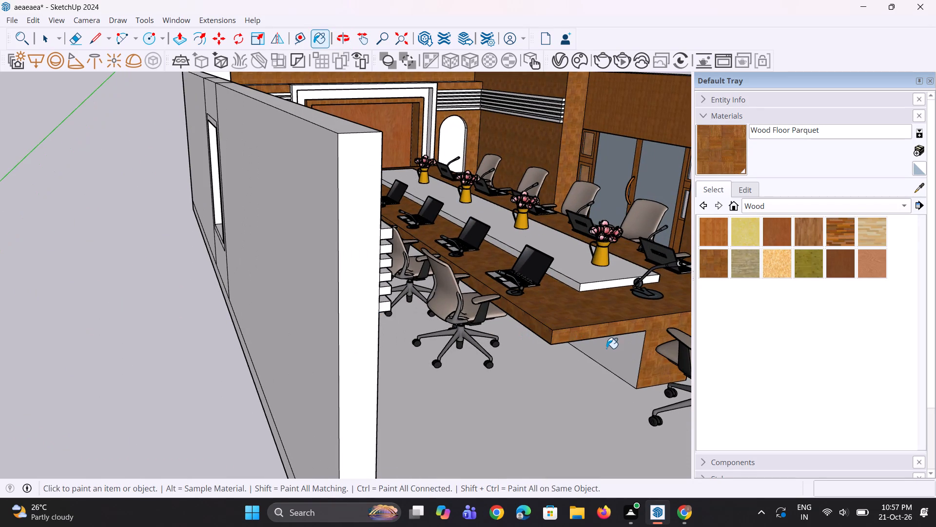
left_click(610, 350)
scroll(461, 355, "down", 4)
middle_click_drag(611, 349, 442, 326)
scroll(452, 360, "up", 3)
left_click(452, 361)
scroll(450, 361, "down", 6)
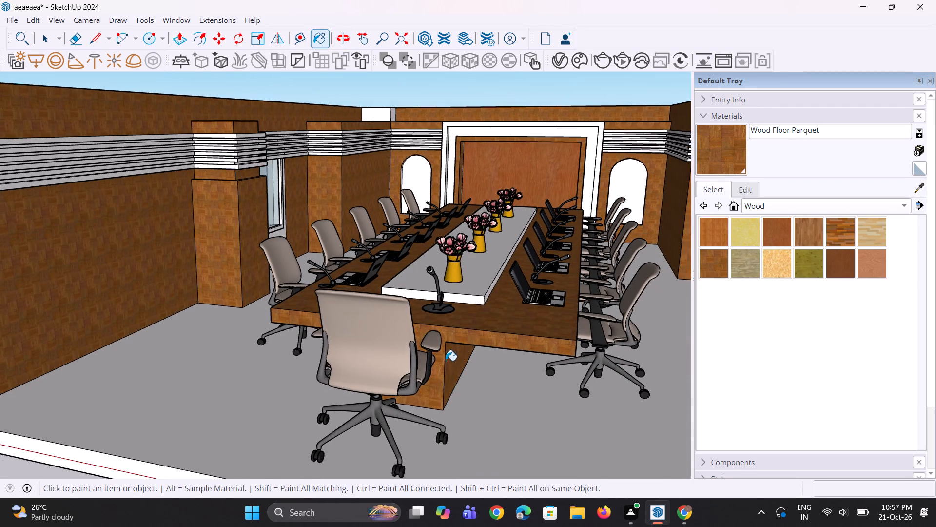
Darken the Wood Floor Parquet material's colour slightly and lower its opacity to 95.
middle_click_drag(441, 356, 433, 345)
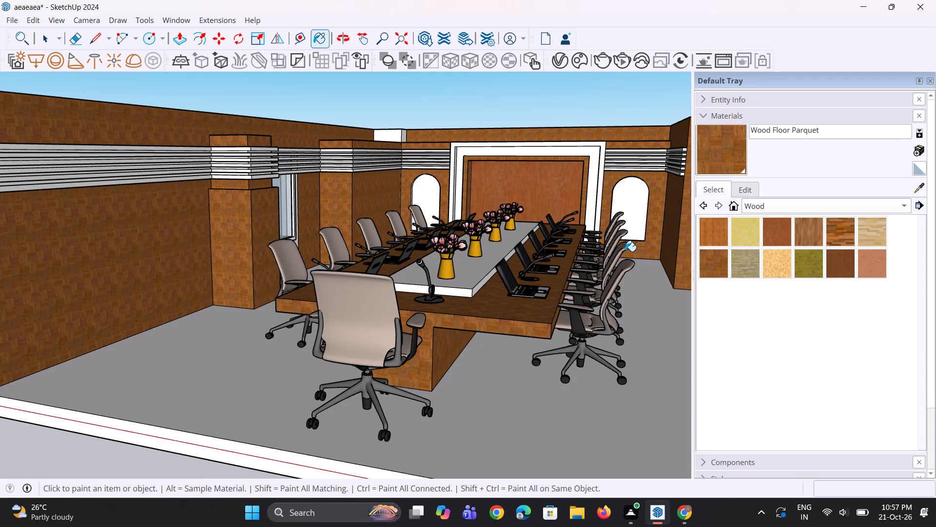
left_click(753, 191)
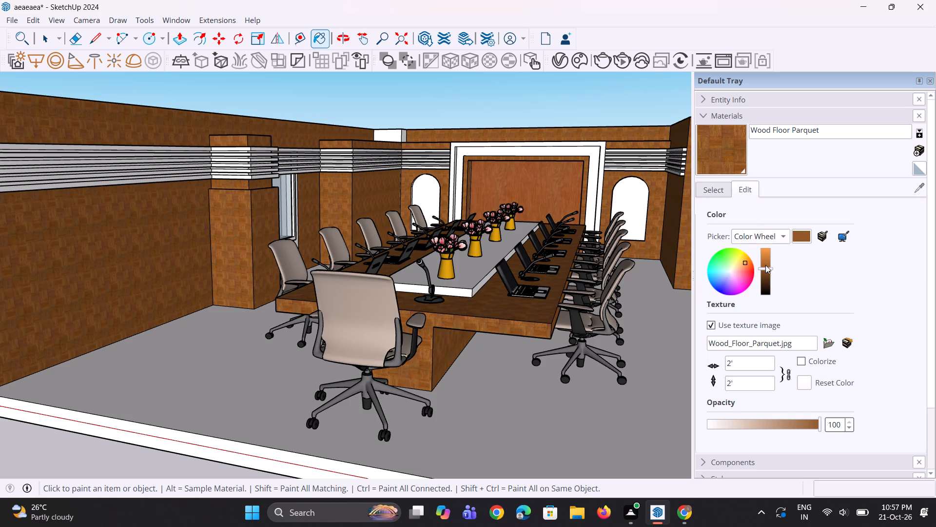
left_click_drag(768, 267, 768, 271)
key("space")
key("space")
left_click(821, 424)
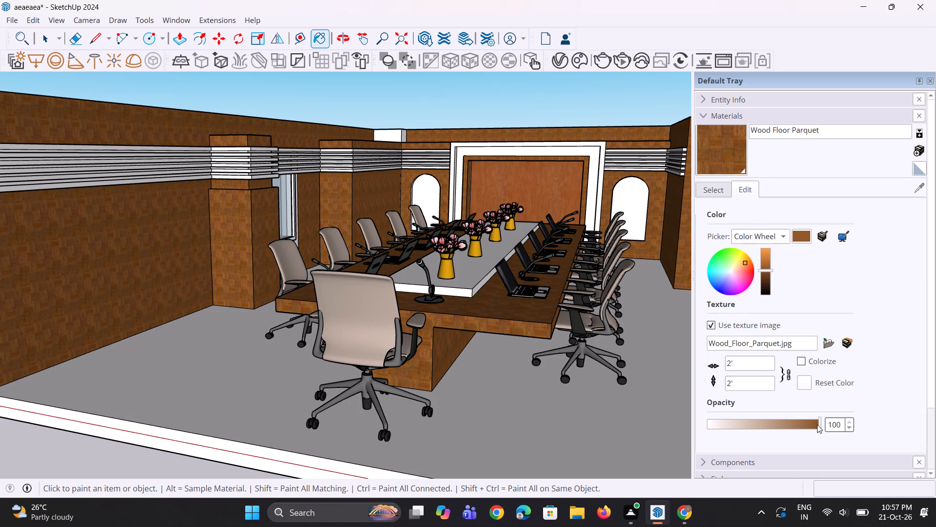
left_click(817, 425)
key("space")
key("space")
Examine the edited parquet material on the walls, columns and conference table from several angles.
scroll(320, 343, "down", 4)
middle_click_drag(320, 345, 332, 345)
scroll(422, 356, "down", 2)
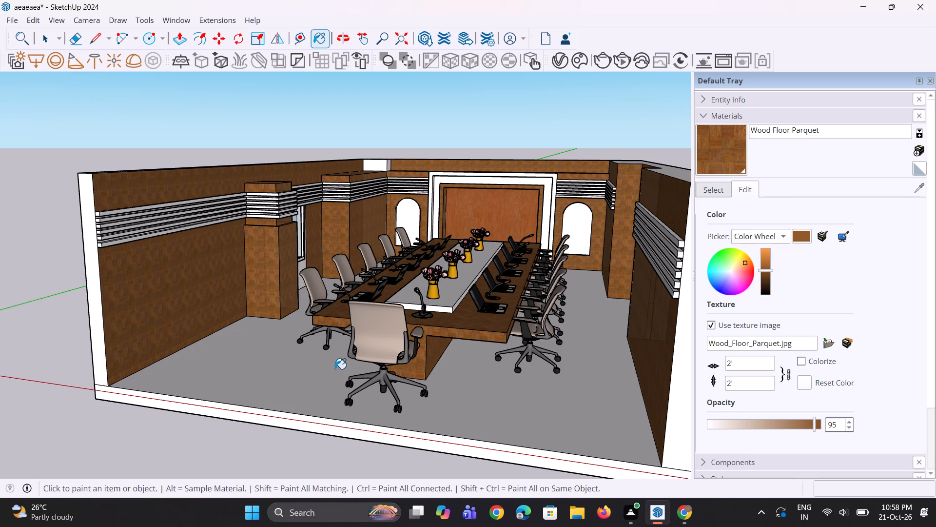
scroll(328, 368, "down", 5)
middle_click_drag(386, 327, 531, 312)
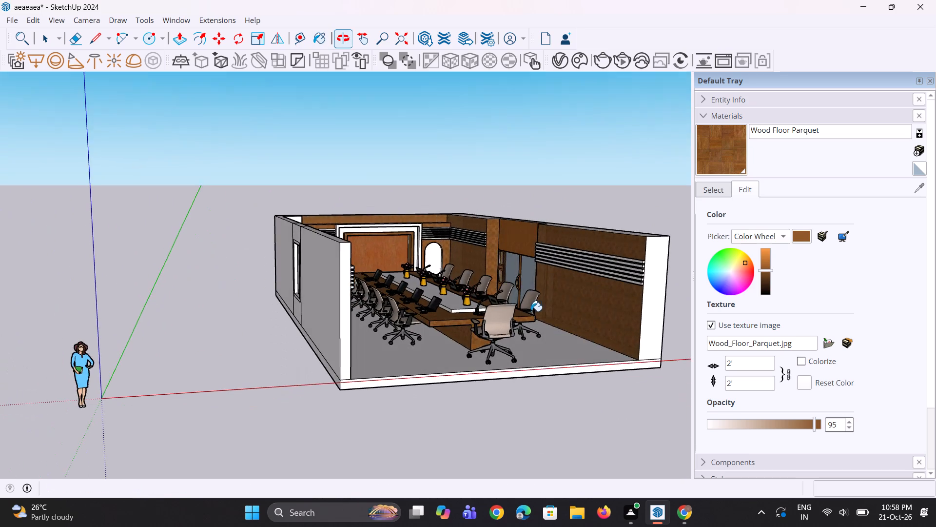
scroll(536, 223, "up", 3)
scroll(554, 260, "up", 4)
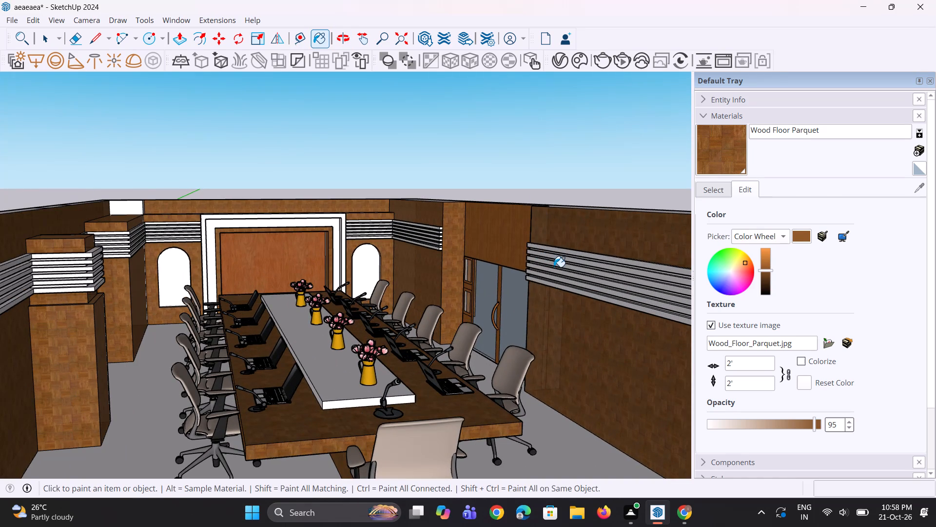
middle_click_drag(551, 268, 532, 269)
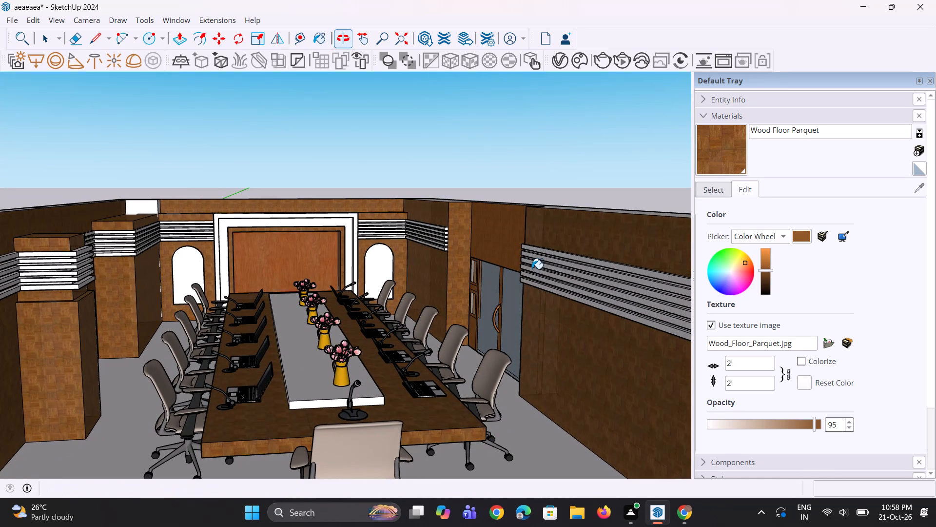
Raise the top of the room's walls about 9 3/4" with Push/Pull, repeating the same height on the remaining window-side wall sections.
scroll(506, 257, "down", 4)
middle_click_drag(497, 254, 471, 278)
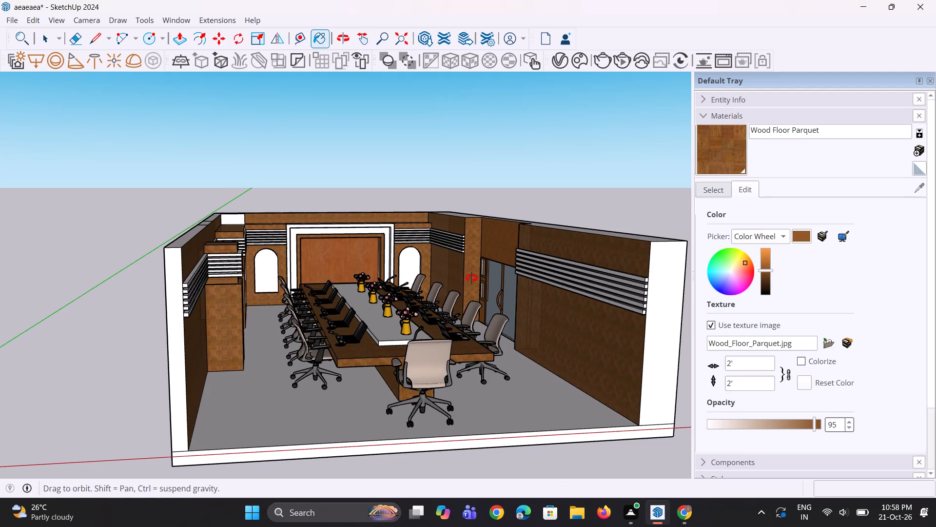
middle_click_drag(471, 278, 445, 292)
scroll(488, 218, "up", 2)
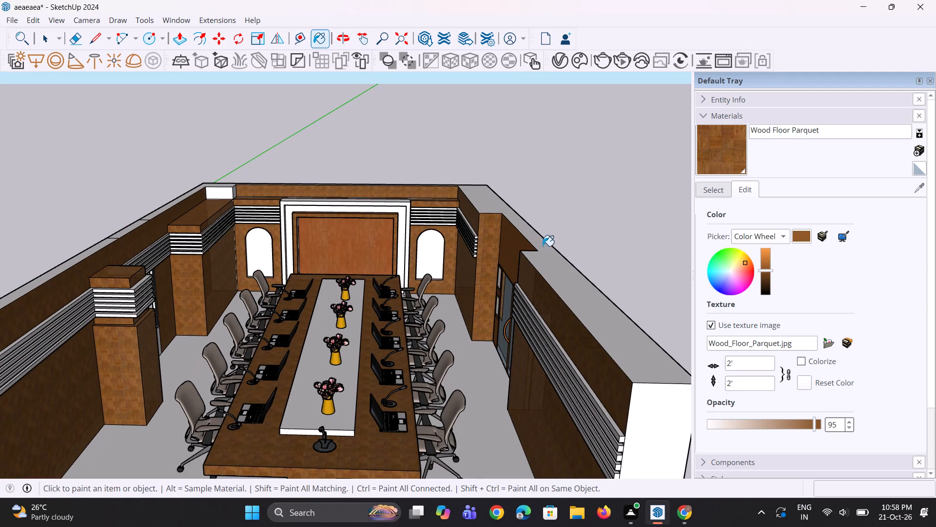
key("p")
left_click(577, 282)
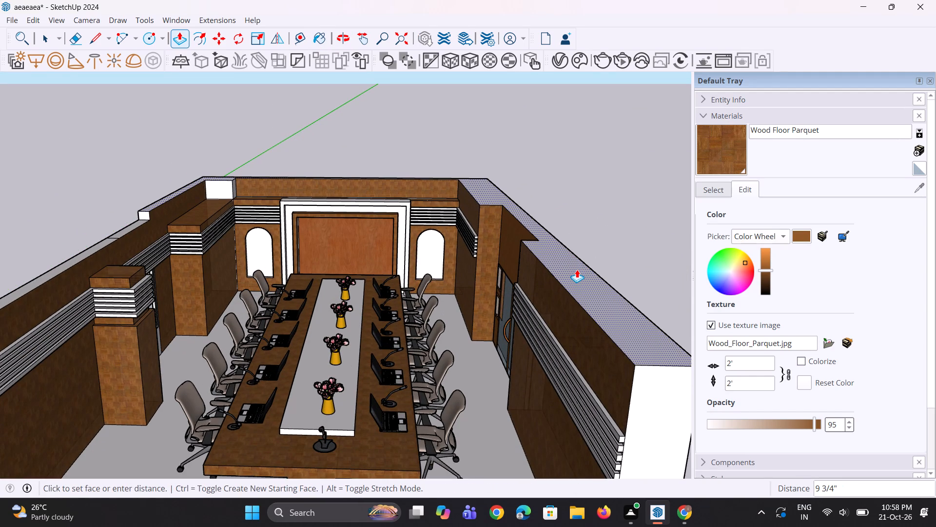
left_click(577, 269)
scroll(124, 221, "up", 1)
double_click(128, 226)
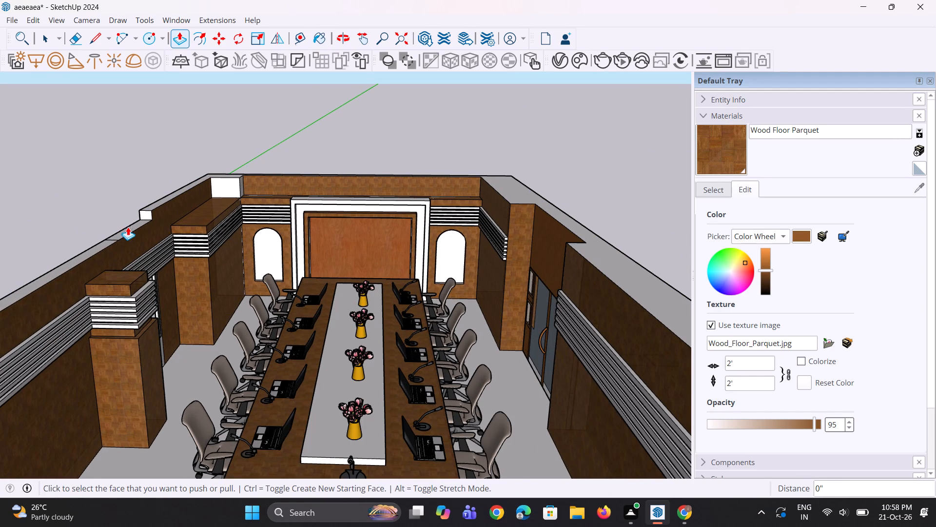
middle_click_drag(108, 239, 130, 303)
scroll(133, 272, "up", 2)
double_click(131, 259)
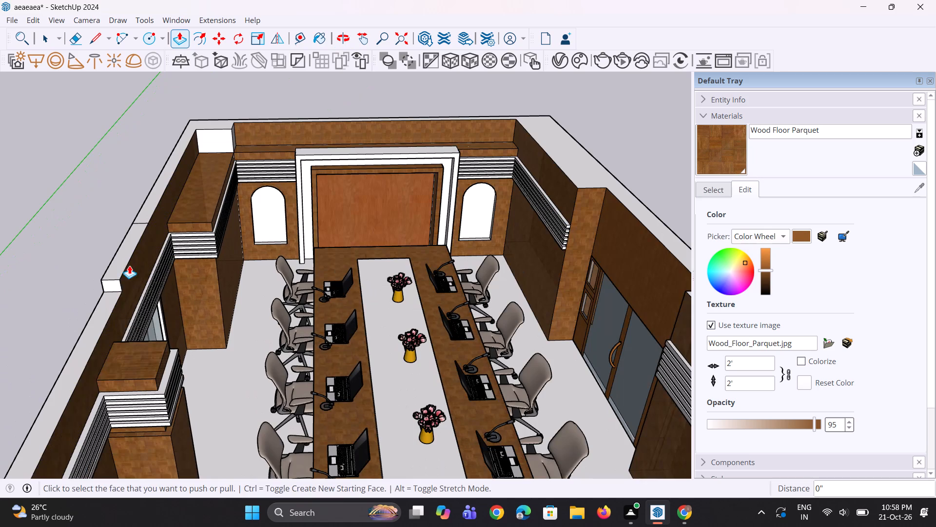
double_click(112, 294)
scroll(117, 284, "up", 1)
Erase the leftover dividing edges across the top of the window-side wall.
key("e")
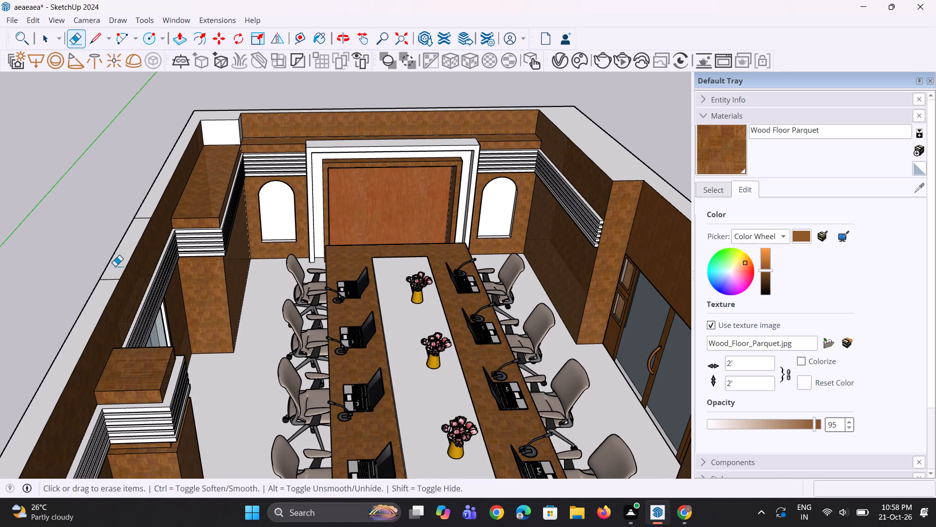
left_click(113, 277)
scroll(144, 258, "up", 2)
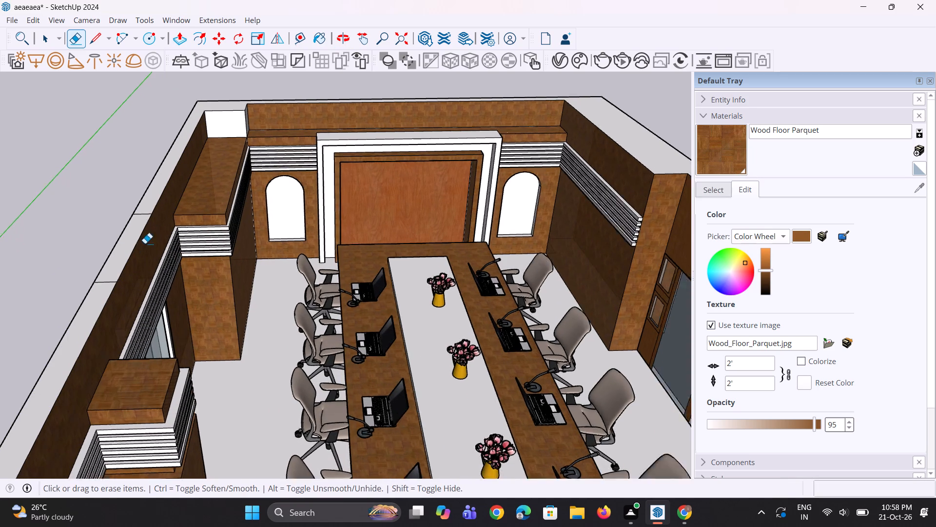
scroll(145, 243, "up", 4)
left_click(139, 200)
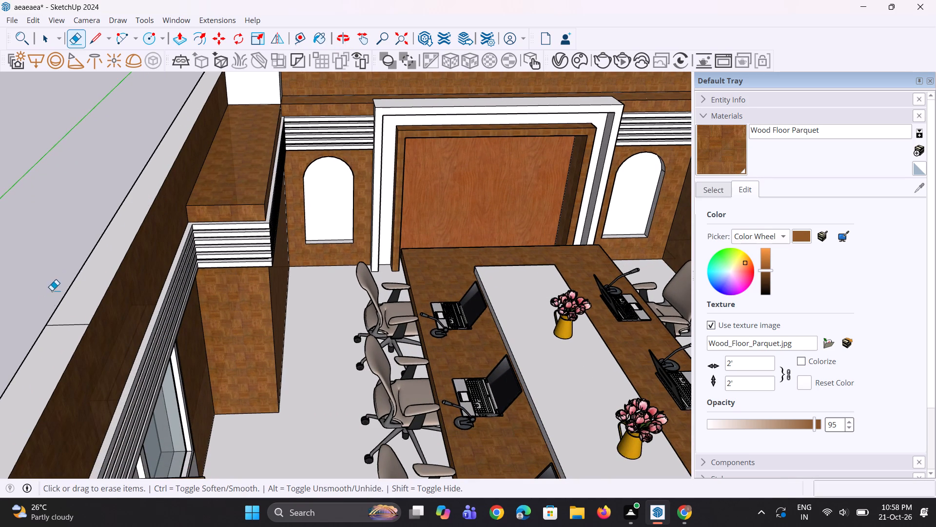
left_click(68, 327)
scroll(117, 284, "down", 5)
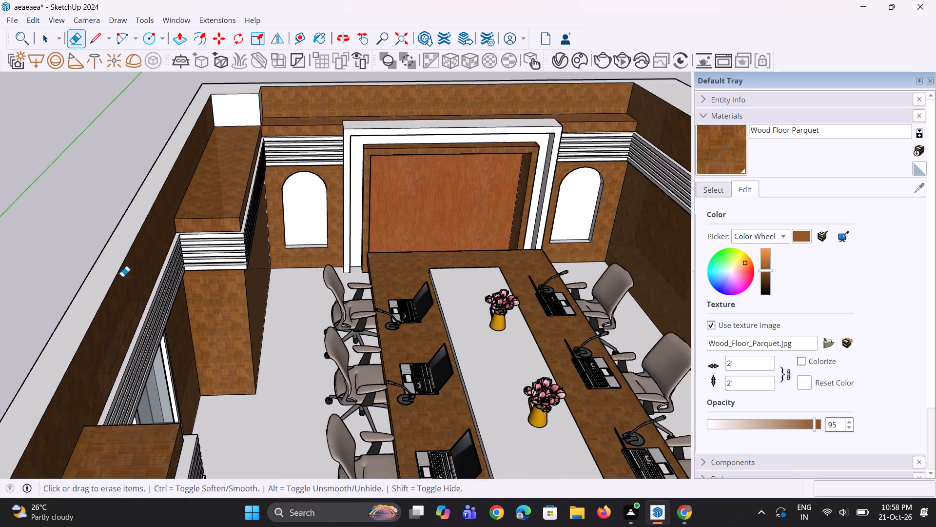
scroll(127, 275, "down", 5)
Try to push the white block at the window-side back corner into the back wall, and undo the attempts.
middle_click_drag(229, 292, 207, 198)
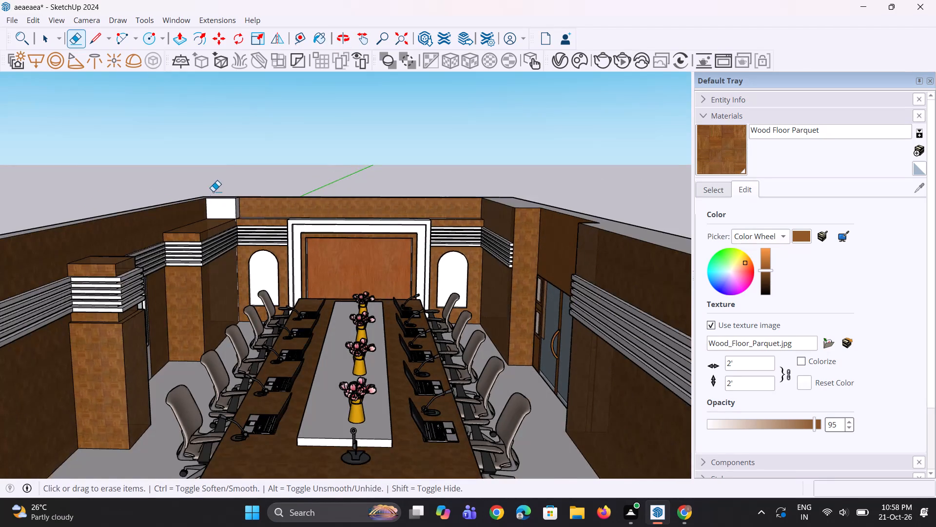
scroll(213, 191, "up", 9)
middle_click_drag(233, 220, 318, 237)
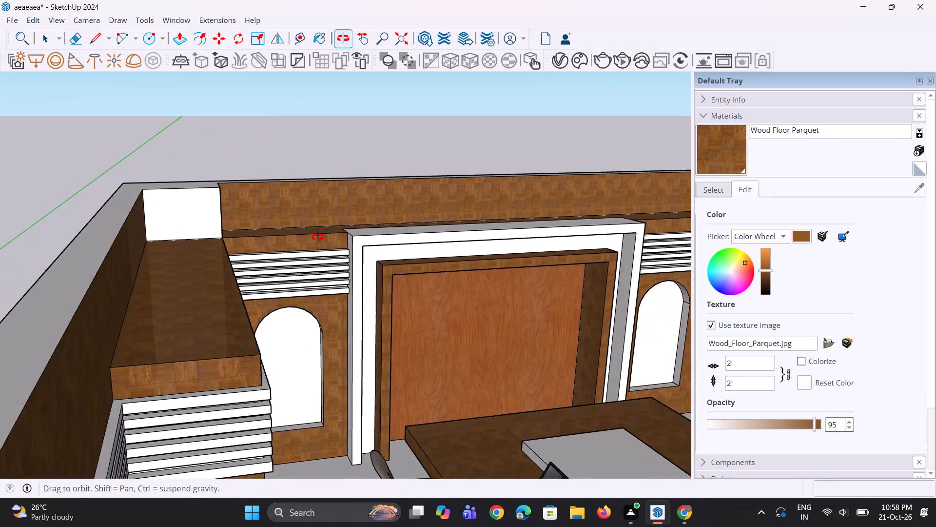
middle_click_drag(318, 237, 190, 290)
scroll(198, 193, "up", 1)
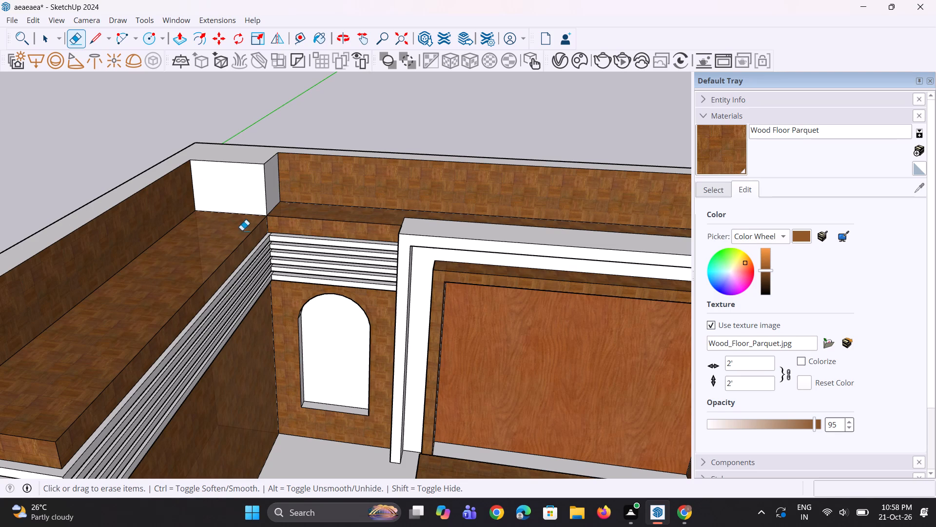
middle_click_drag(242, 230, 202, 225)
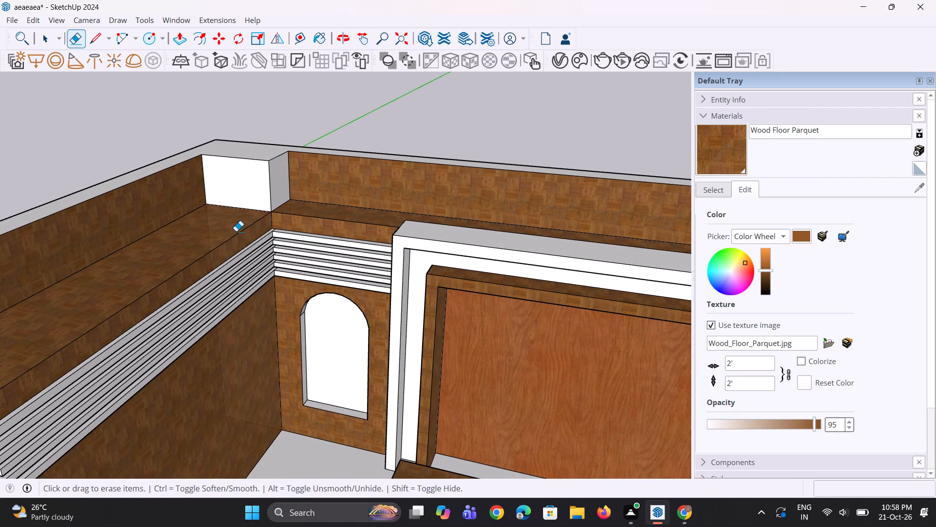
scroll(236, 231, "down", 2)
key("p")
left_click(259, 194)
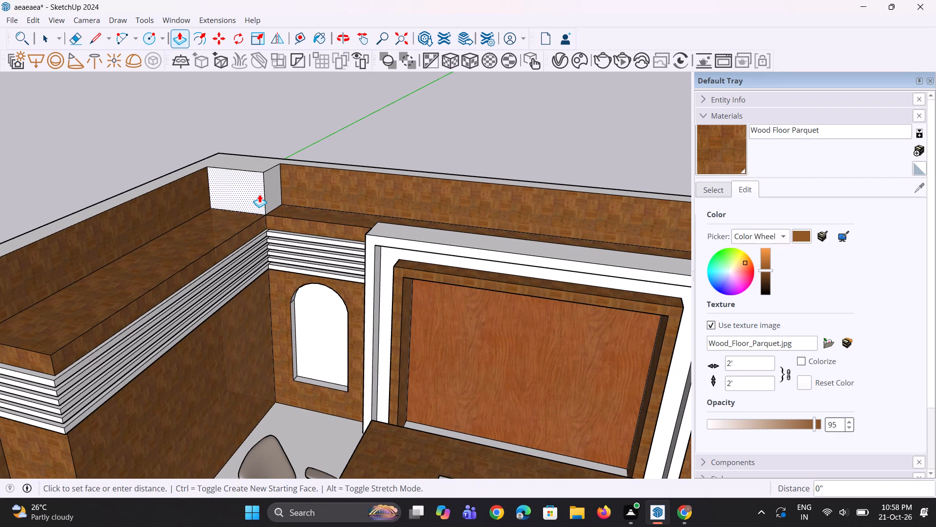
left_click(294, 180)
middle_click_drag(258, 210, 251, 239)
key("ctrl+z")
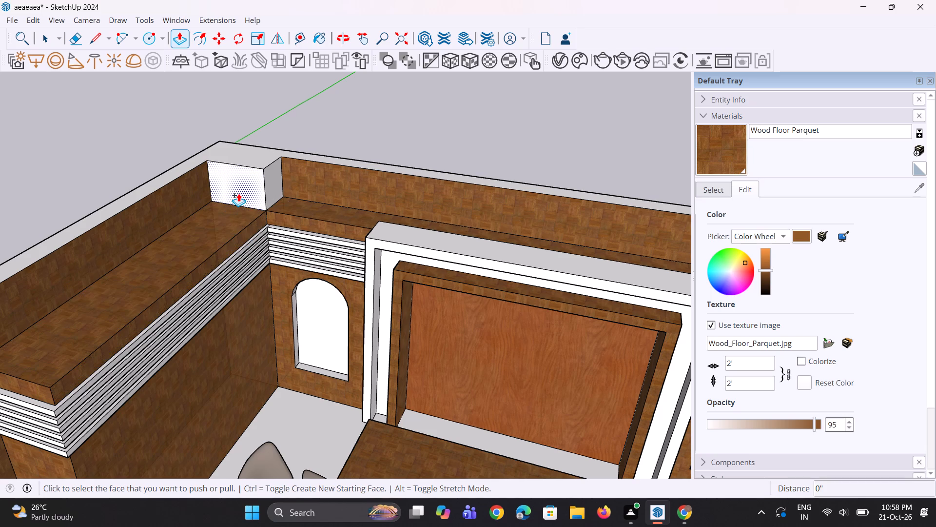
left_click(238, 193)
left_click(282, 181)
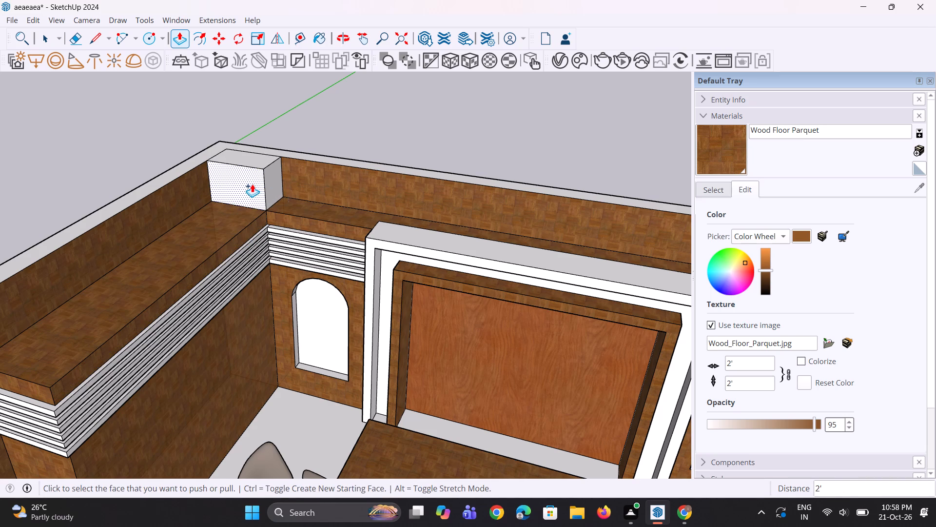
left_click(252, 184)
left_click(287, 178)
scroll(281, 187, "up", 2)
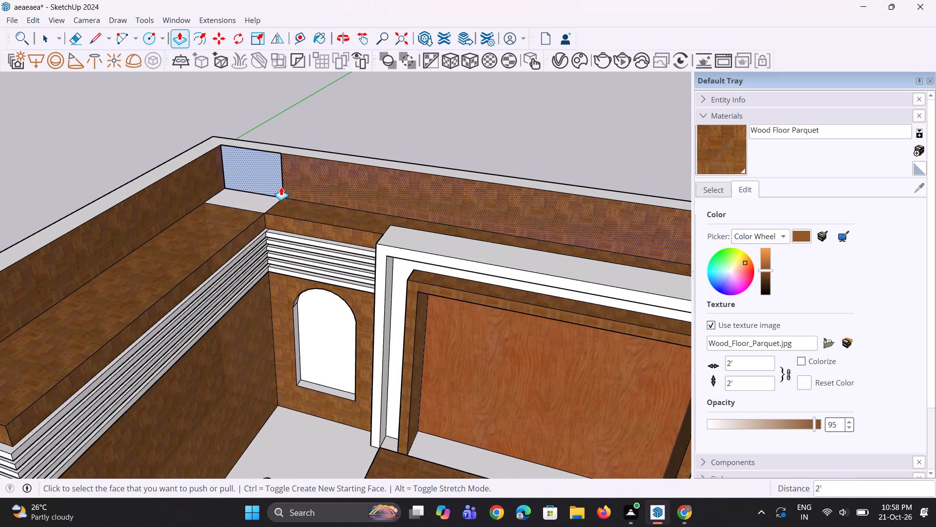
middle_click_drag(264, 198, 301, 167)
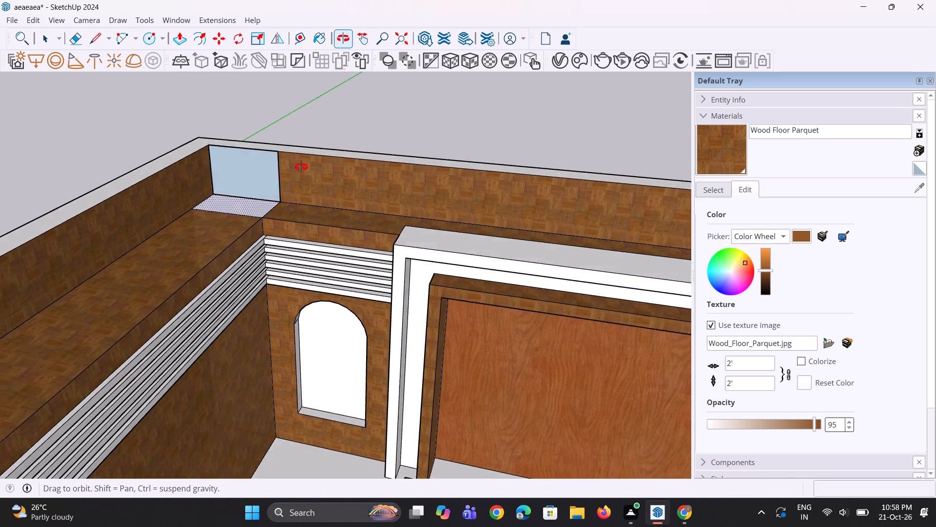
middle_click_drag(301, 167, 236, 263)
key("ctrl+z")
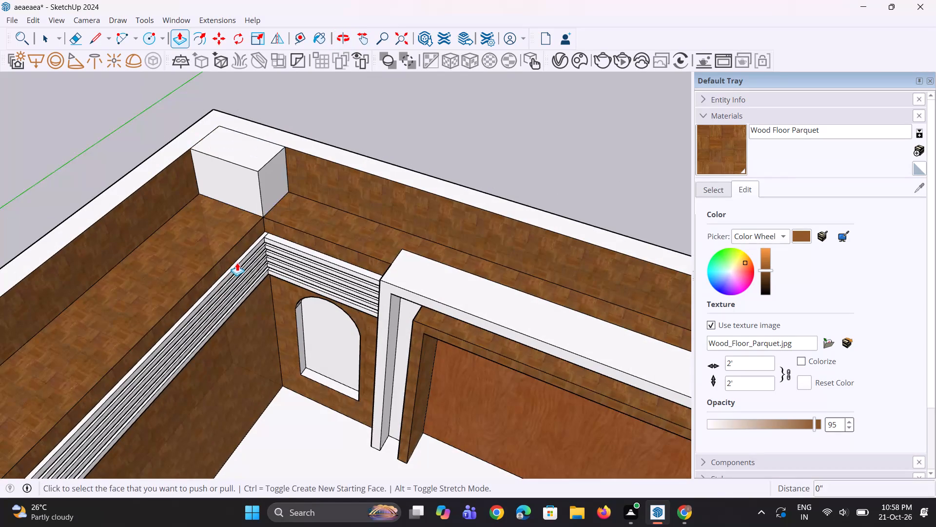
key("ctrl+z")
Push the front face of the white corner block back 2', flush with the back wall.
left_click(248, 195)
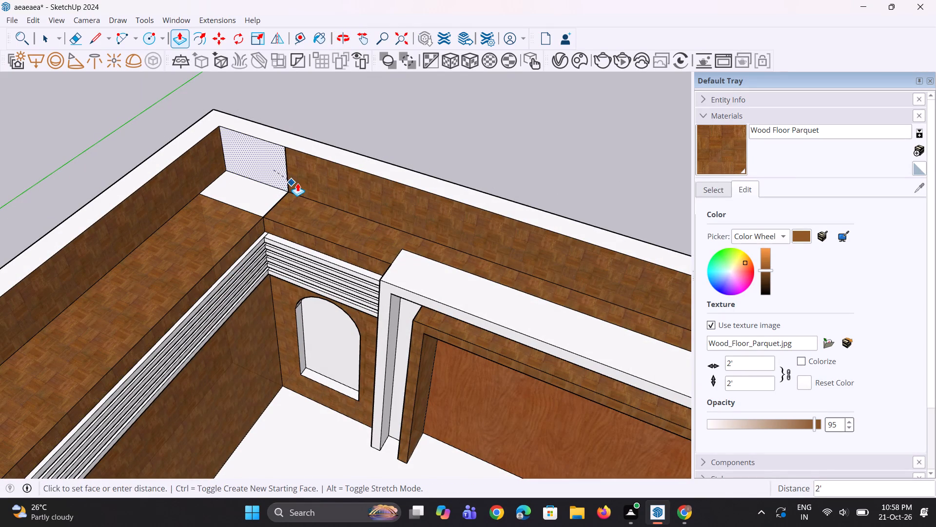
left_click(298, 182)
Paint the exposed white ledge surface in the back corner with Wood Floor Parquet.
scroll(248, 201, "up", 2)
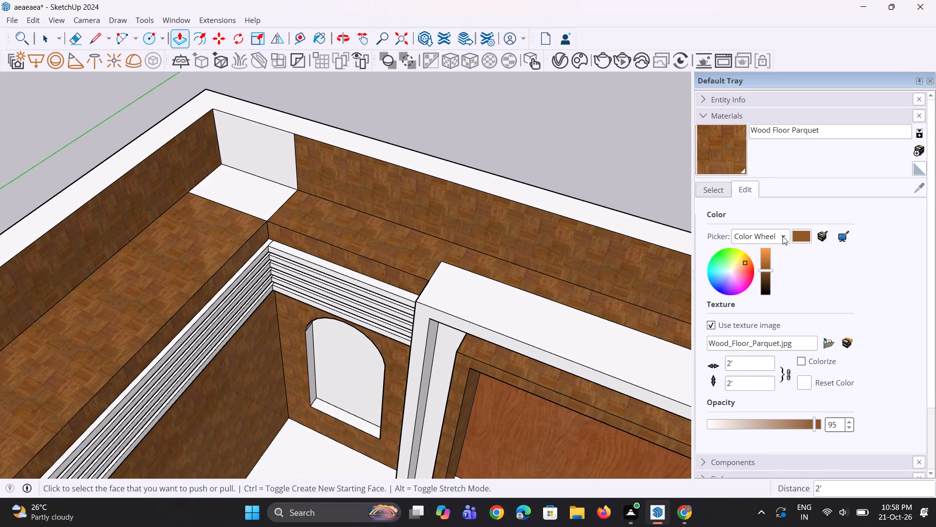
left_click(723, 149)
left_click(268, 207)
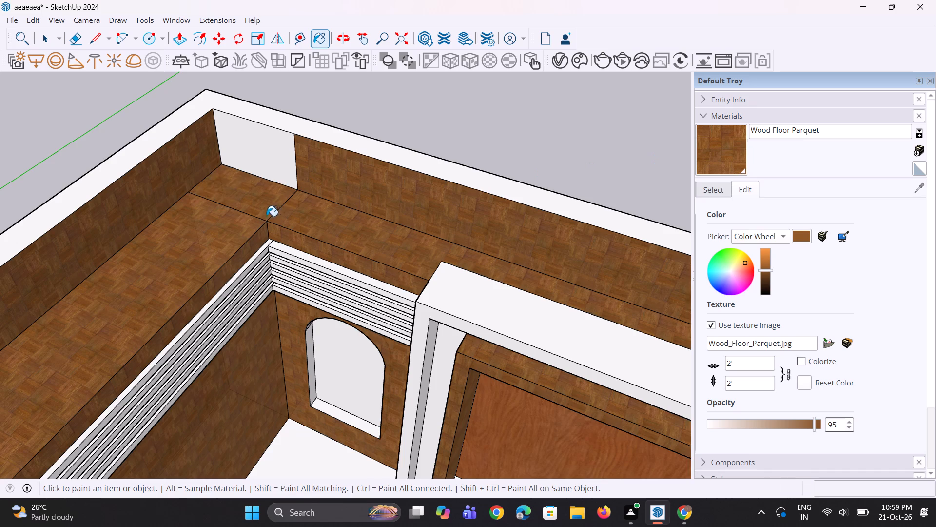
Erase the two edges dividing the corner ledge from the adjoining side-wall and back-wall ledges.
scroll(266, 225, "up", 6)
key("e")
left_click(246, 210)
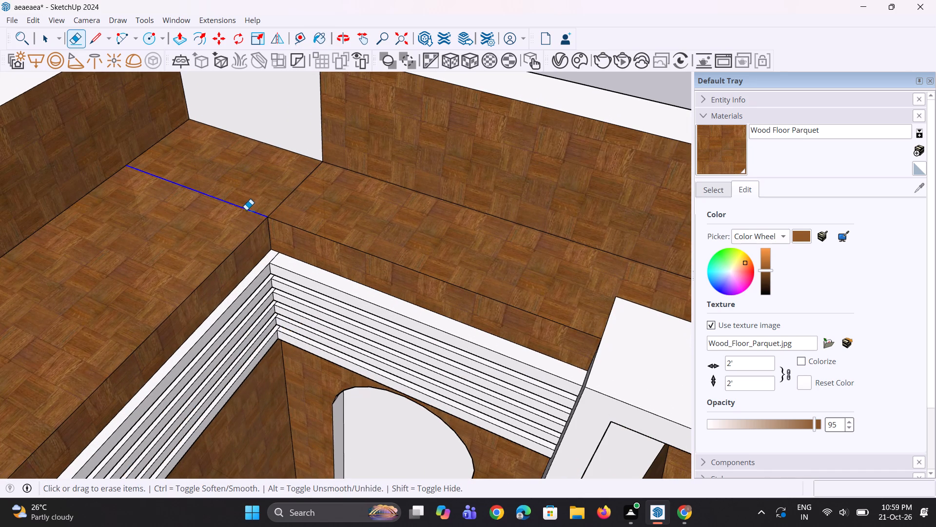
left_click(288, 197)
scroll(284, 264, "down", 10)
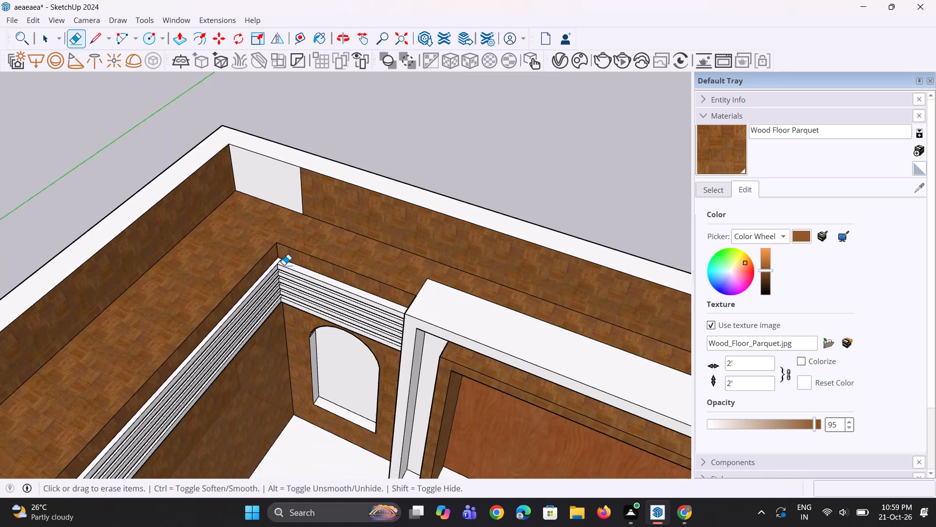
middle_click_drag(284, 288, 282, 245)
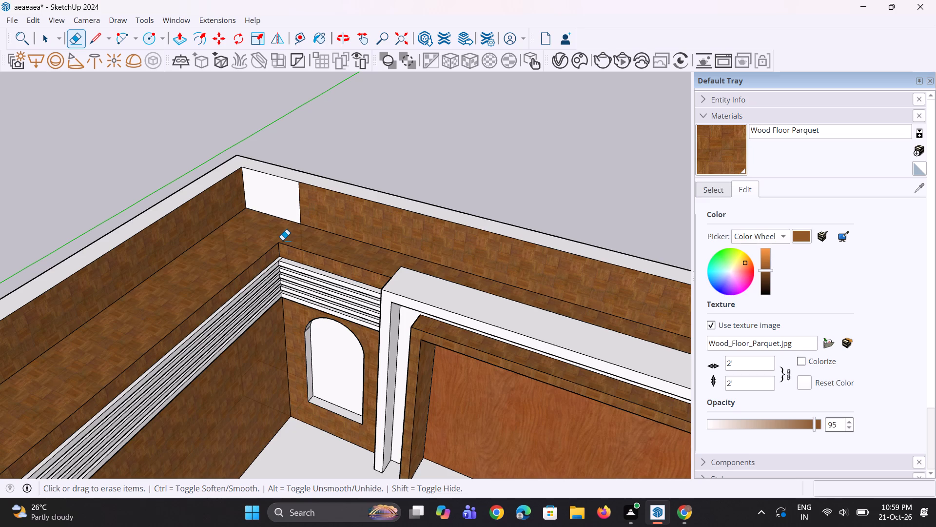
key("space")
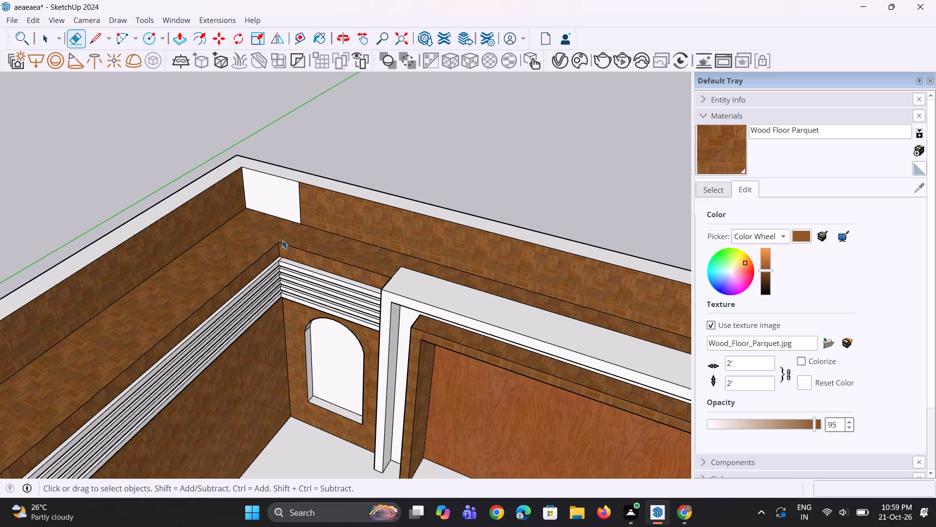
key("space")
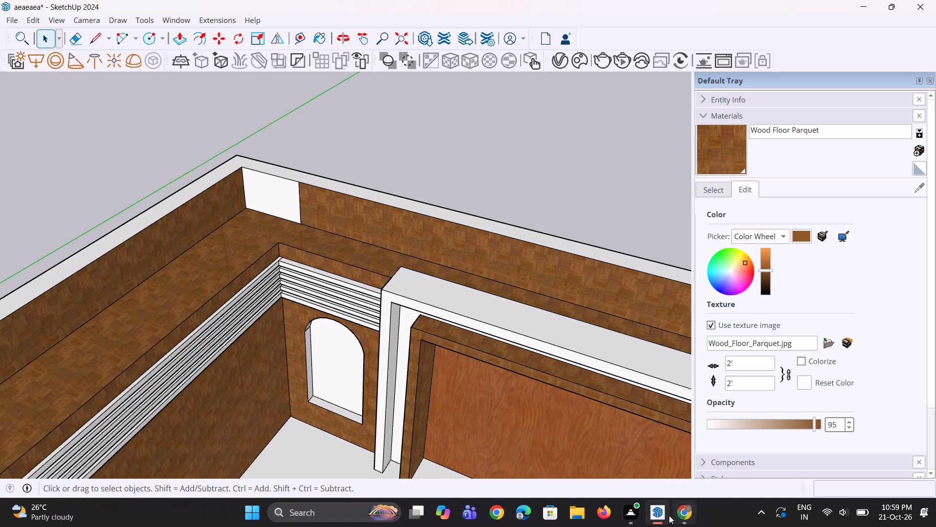
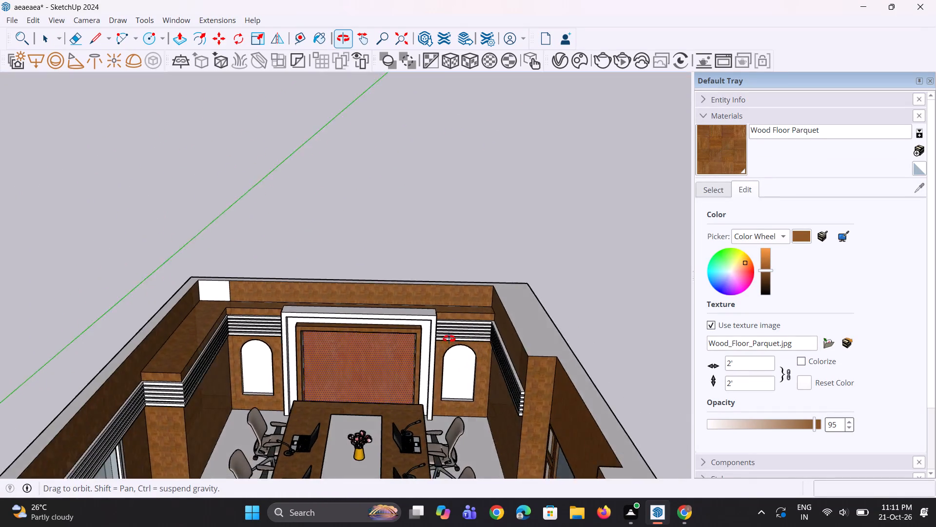
Draw a vertical rotated rectangle along the back wall's outer top edge, 36' 2" long and 12" high.
scroll(349, 321, "down", 3)
scroll(348, 371, "up", 6)
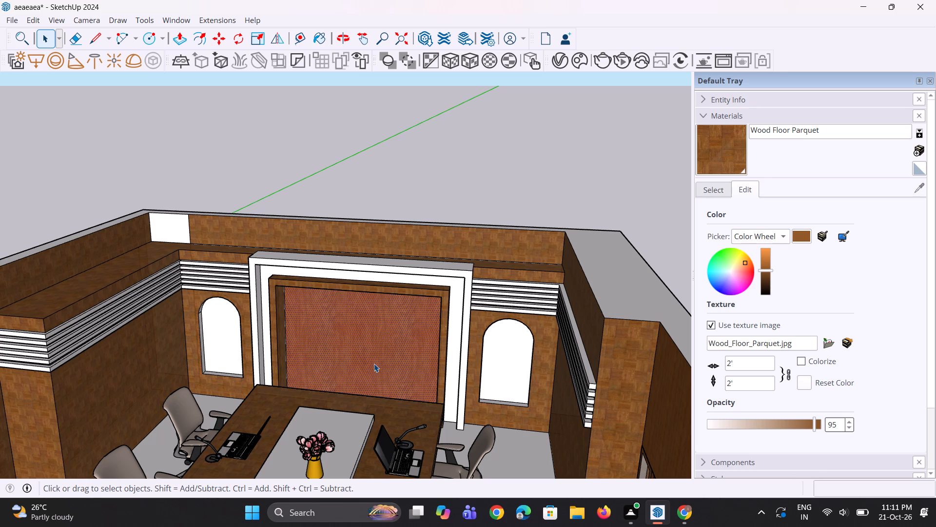
scroll(359, 356, "down", 3)
middle_click_drag(265, 286, 268, 314)
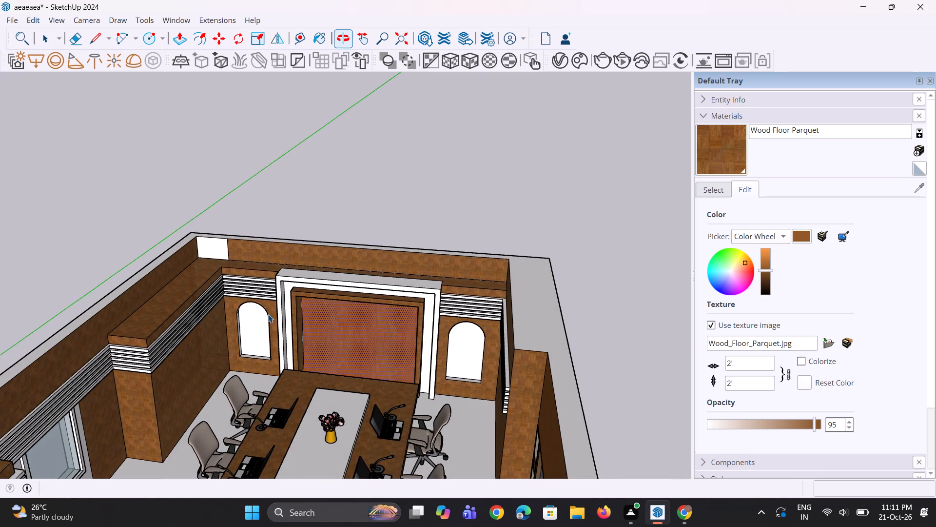
left_click(162, 36)
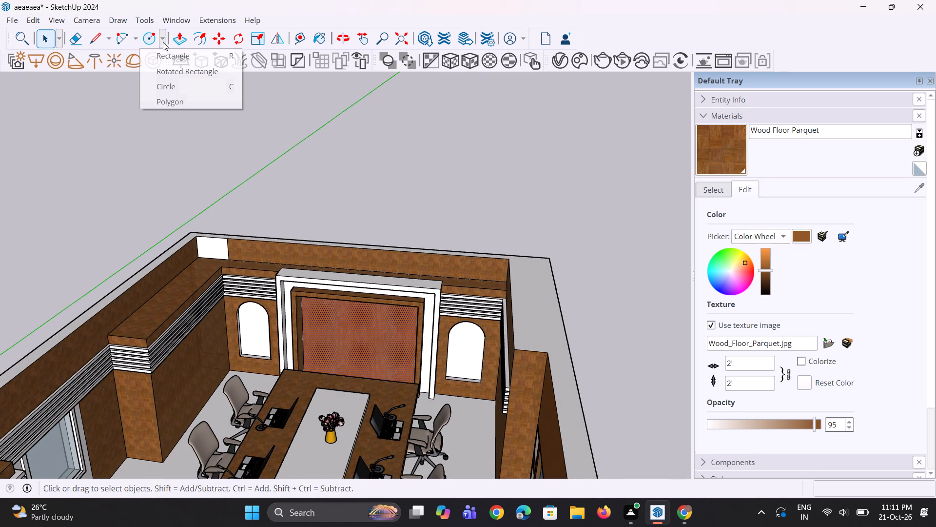
left_click(175, 74)
scroll(197, 186, "up", 2)
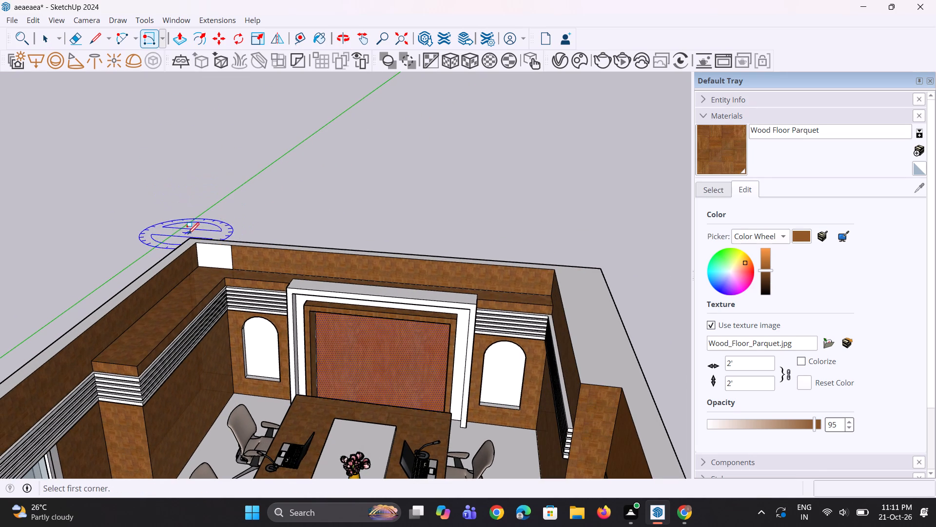
left_click(193, 239)
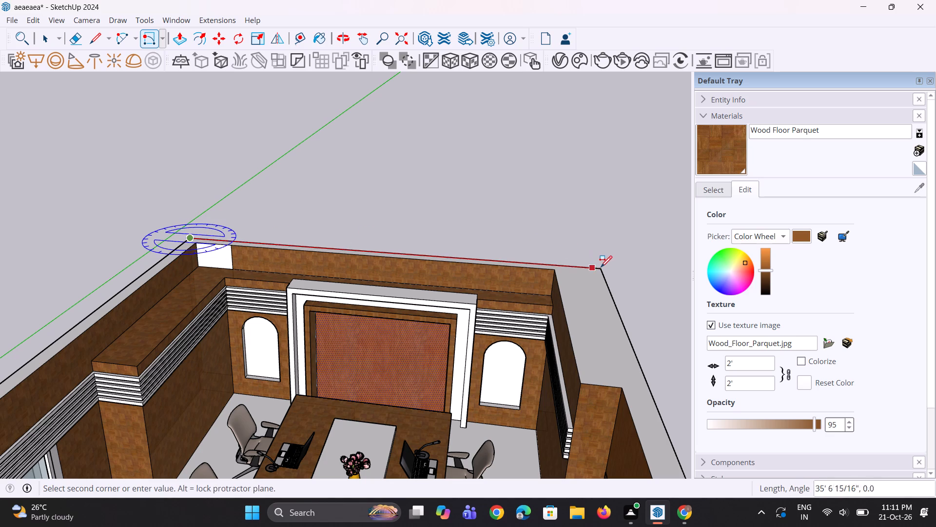
left_click(603, 267)
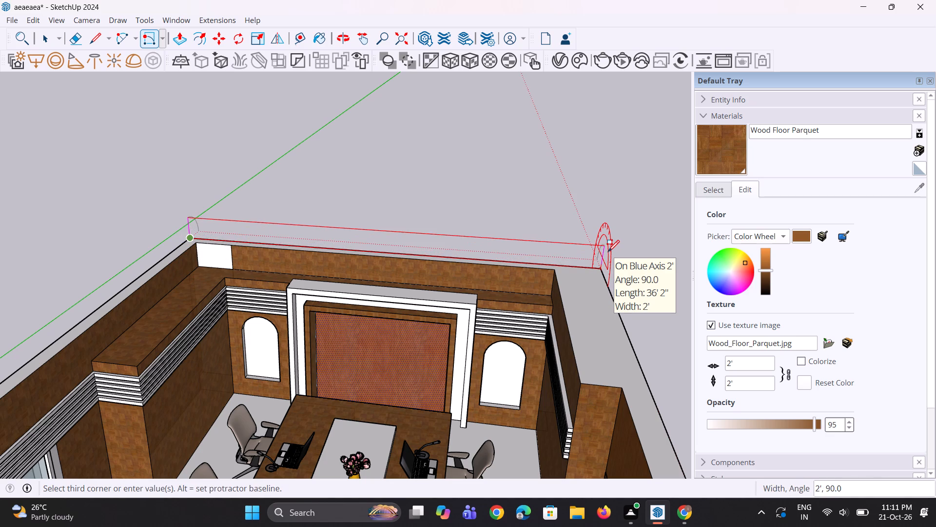
middle_click_drag(607, 251, 465, 260)
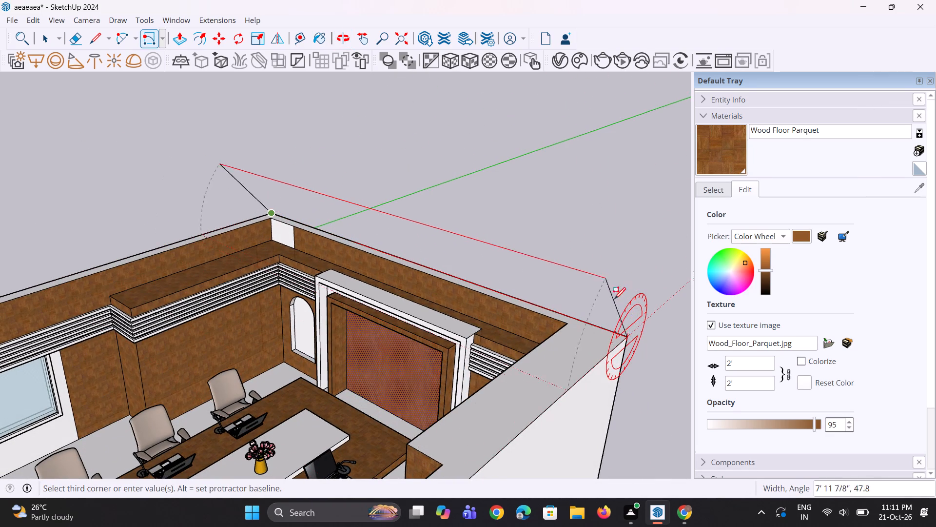
type("12")
key("shift+quotedbl")
key("Return")
middle_click_drag(559, 324, 572, 321)
Push/Pull the vertical strip about 56' 2 7/8" to the front end of the side wall, forming a roof slab over the room.
key("p")
key("space")
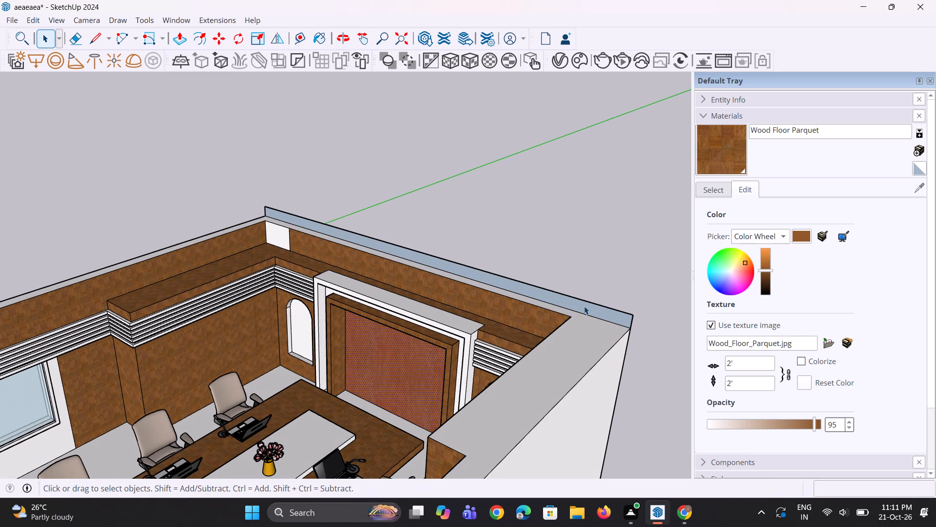
left_click(586, 308)
key("p")
left_click(586, 308)
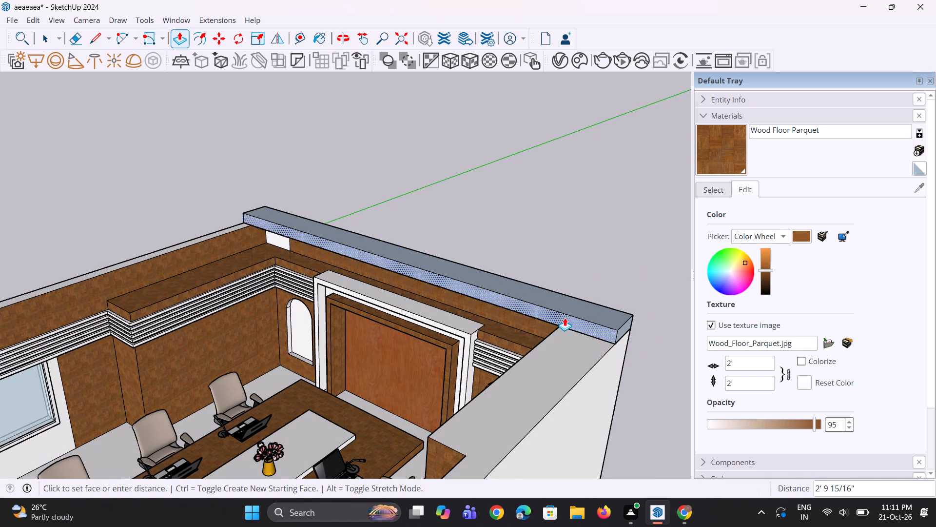
scroll(565, 318, "down", 14)
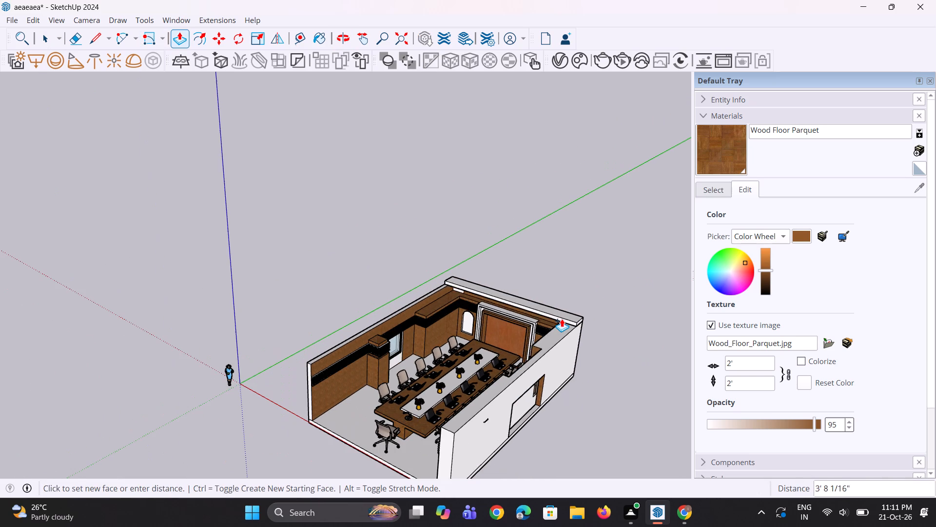
left_click(448, 448)
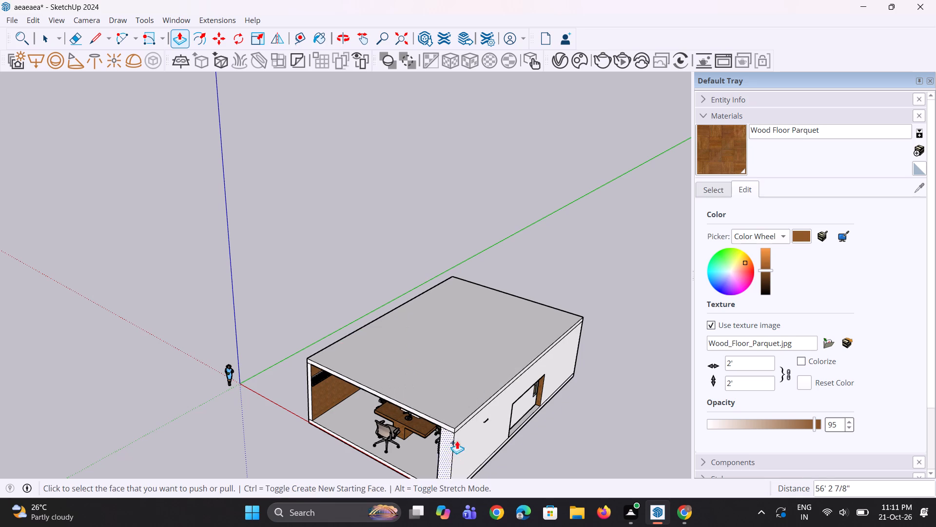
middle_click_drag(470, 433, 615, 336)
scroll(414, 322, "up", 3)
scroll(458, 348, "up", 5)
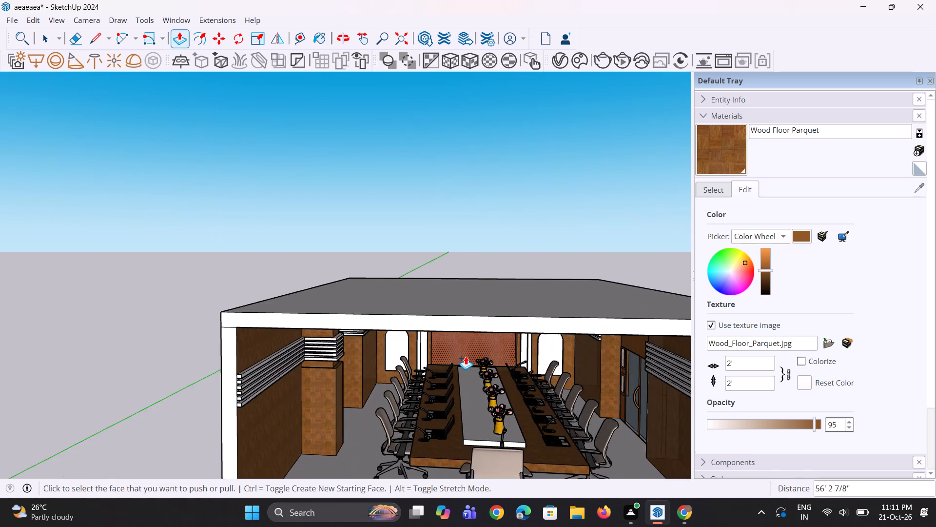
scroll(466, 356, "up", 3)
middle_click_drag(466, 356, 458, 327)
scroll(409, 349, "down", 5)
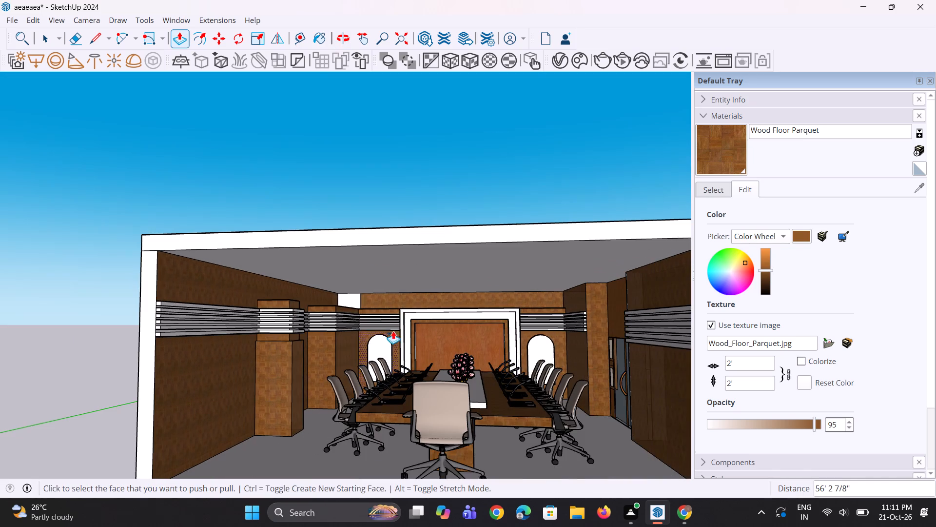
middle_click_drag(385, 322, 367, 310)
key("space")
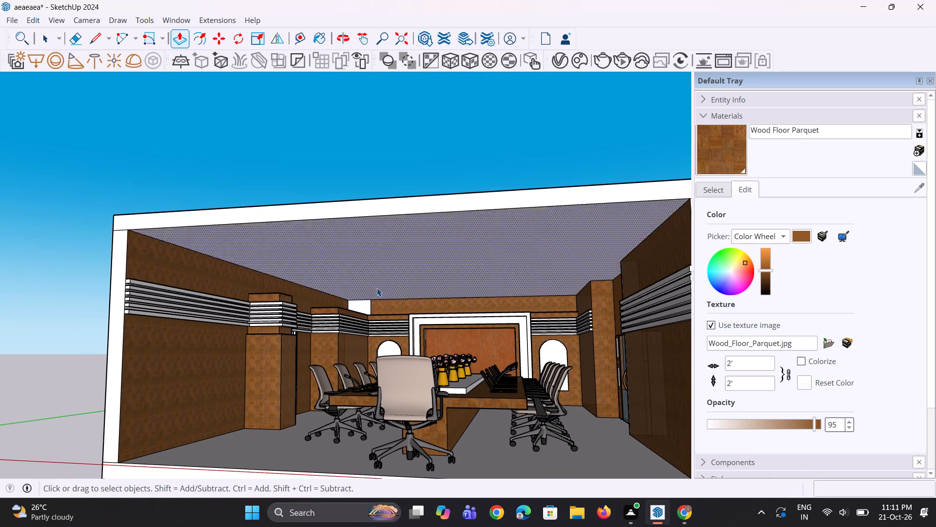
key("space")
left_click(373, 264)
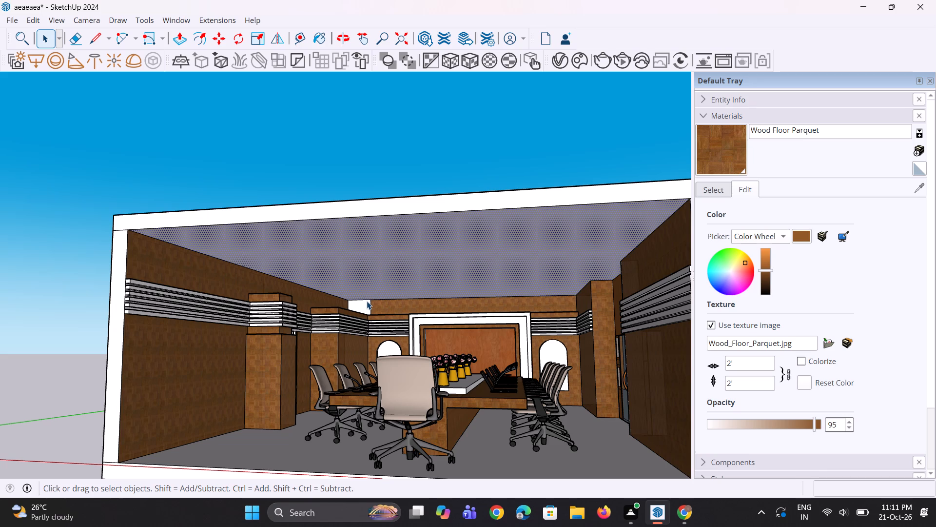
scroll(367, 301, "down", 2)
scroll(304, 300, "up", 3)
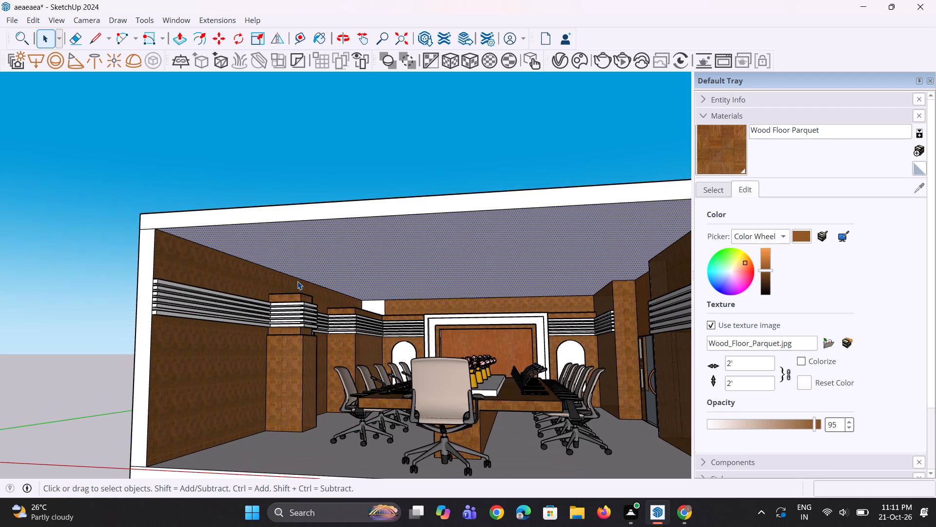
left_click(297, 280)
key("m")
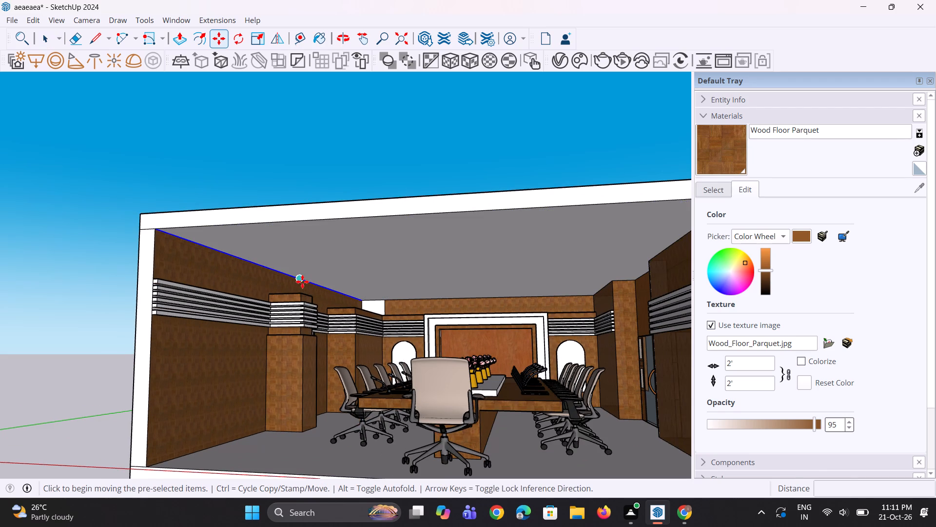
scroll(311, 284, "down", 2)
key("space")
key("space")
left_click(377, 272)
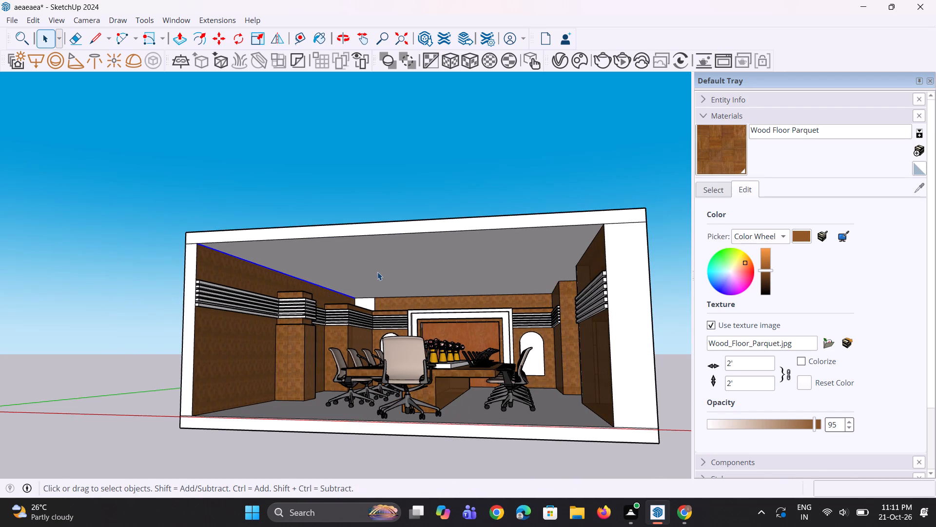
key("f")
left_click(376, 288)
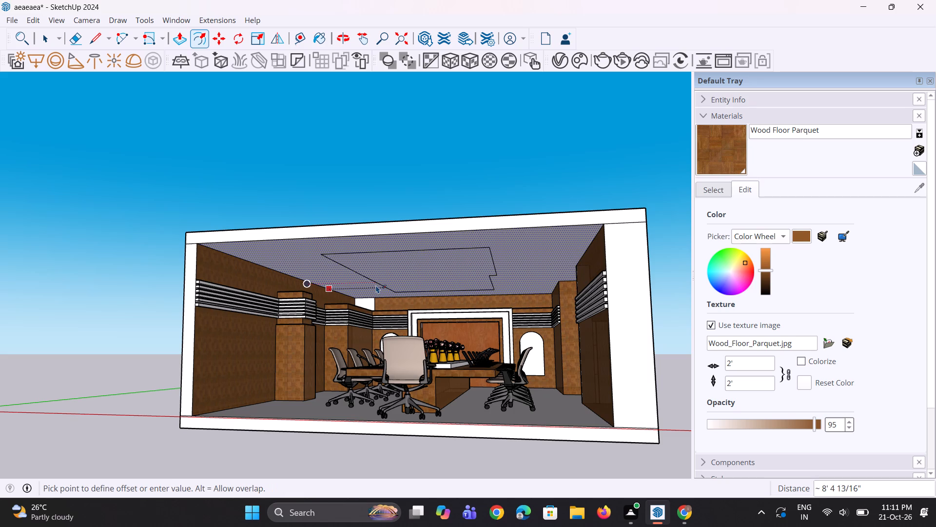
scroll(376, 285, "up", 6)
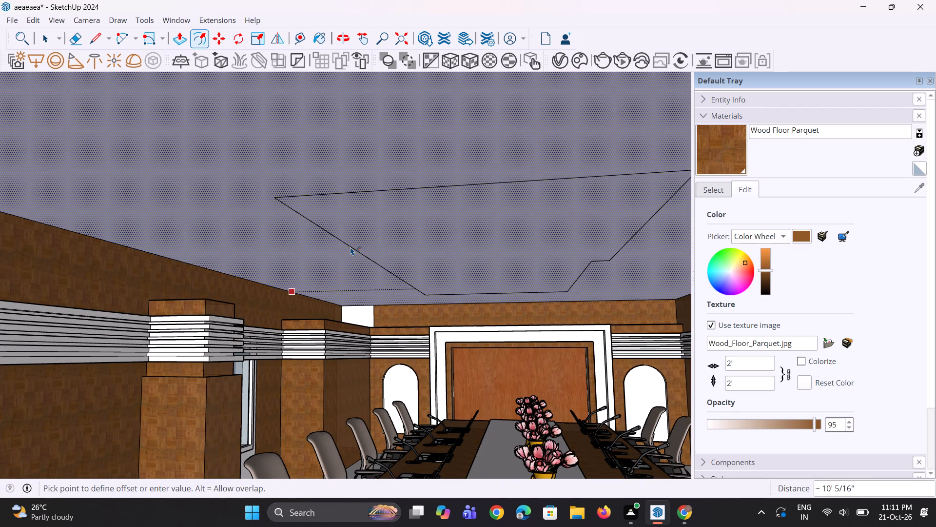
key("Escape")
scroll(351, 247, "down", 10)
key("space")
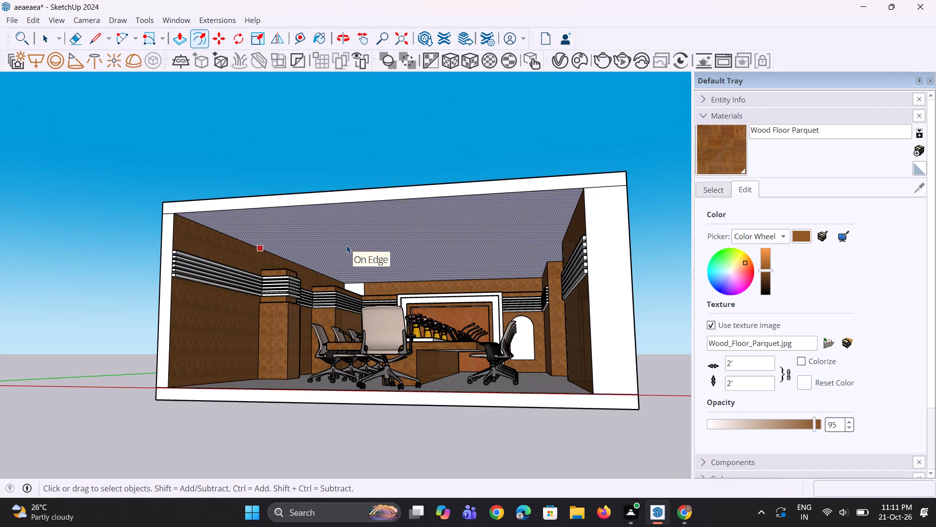
Copy the ceiling's underside face about 39' sideways along the red axis, clear of the room beyond the door-side wall.
middle_click_drag(352, 235, 358, 251)
left_click(363, 246)
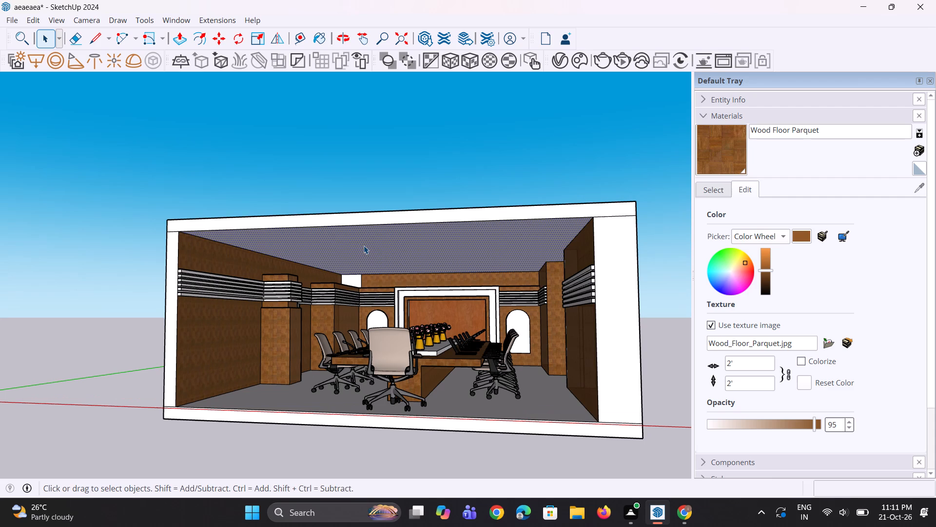
key("m")
left_click(364, 245)
scroll(415, 246, "down", 4)
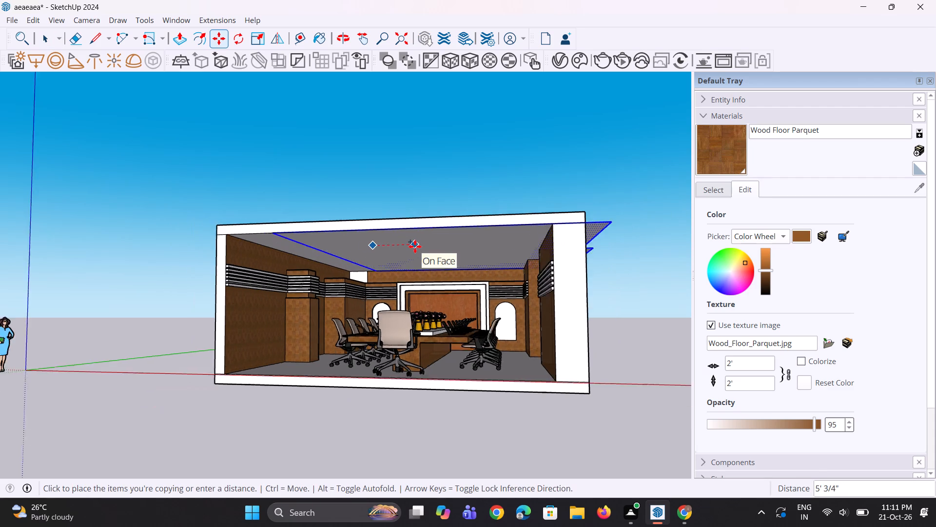
scroll(415, 246, "down", 4)
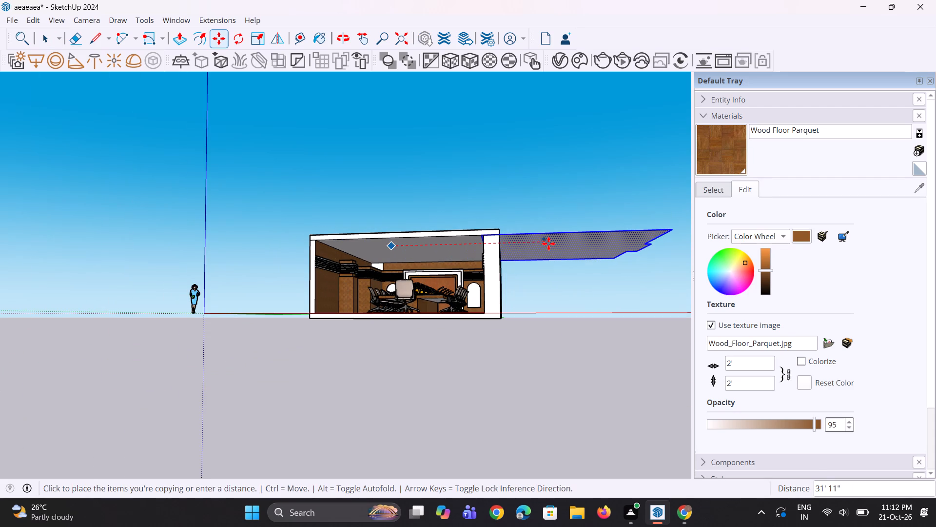
left_click(586, 241)
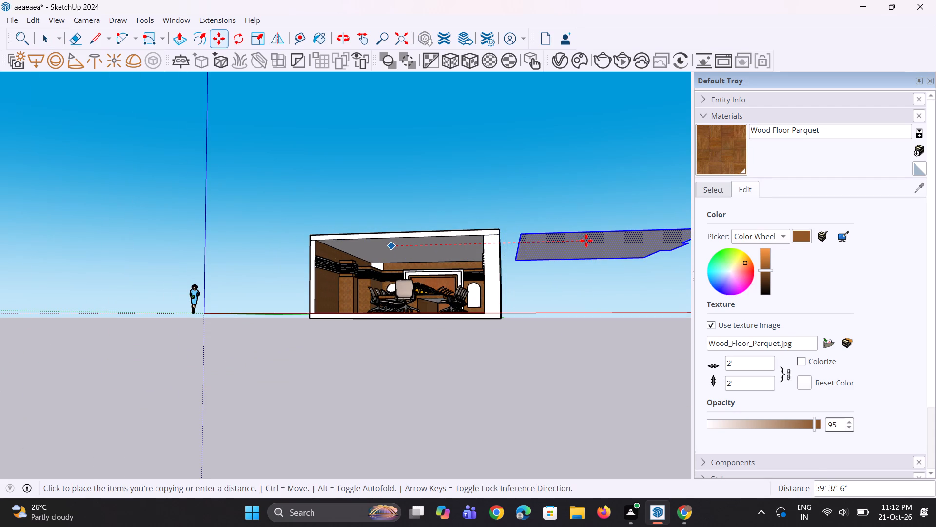
scroll(381, 277, "down", 10)
middle_click_drag(420, 290, 431, 367)
scroll(428, 341, "down", 1)
key("space")
key("space")
left_click(521, 303)
Move the protruding short edge on the copied ceiling face's far side inward 1', flush with the adjoining long edge.
scroll(492, 258, "up", 12)
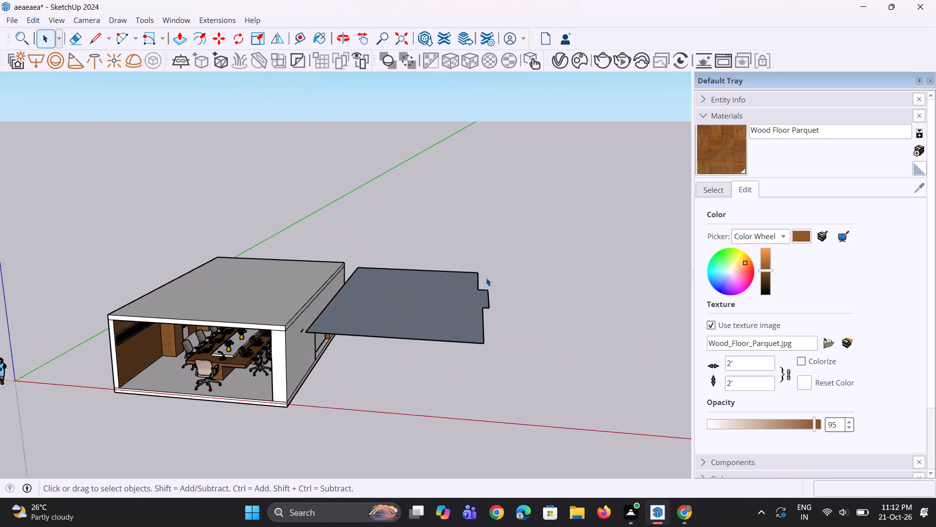
scroll(486, 278, "up", 5)
left_click(491, 306)
scroll(490, 324, "up", 5)
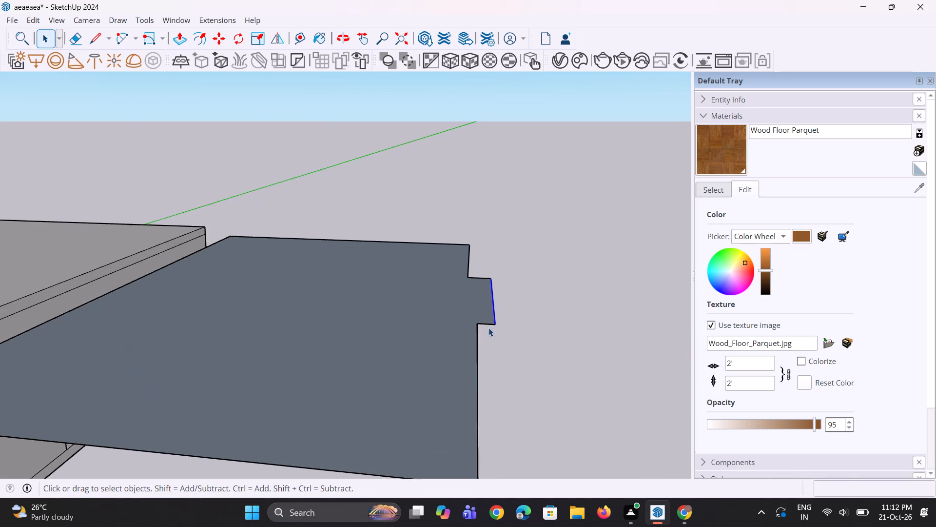
scroll(488, 328, "up", 1)
key("m")
left_click(492, 325)
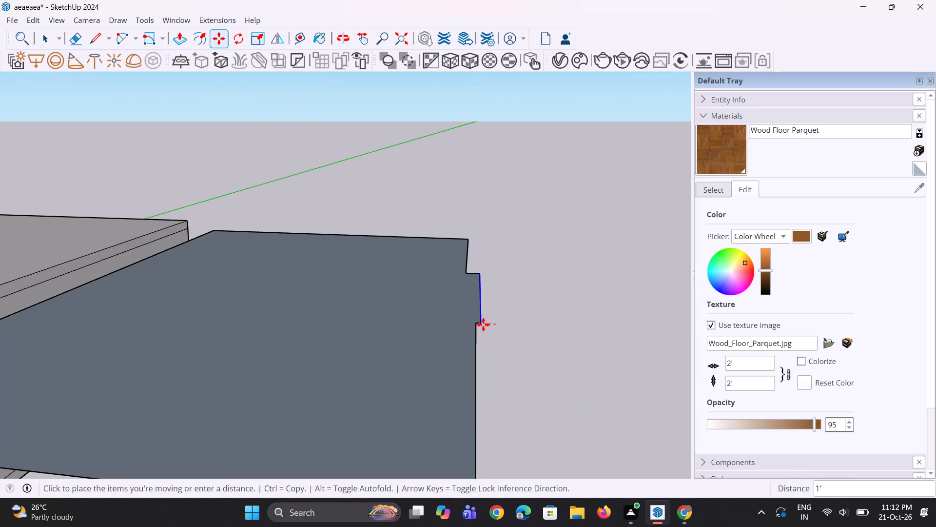
left_click(477, 324)
key("space")
key("space")
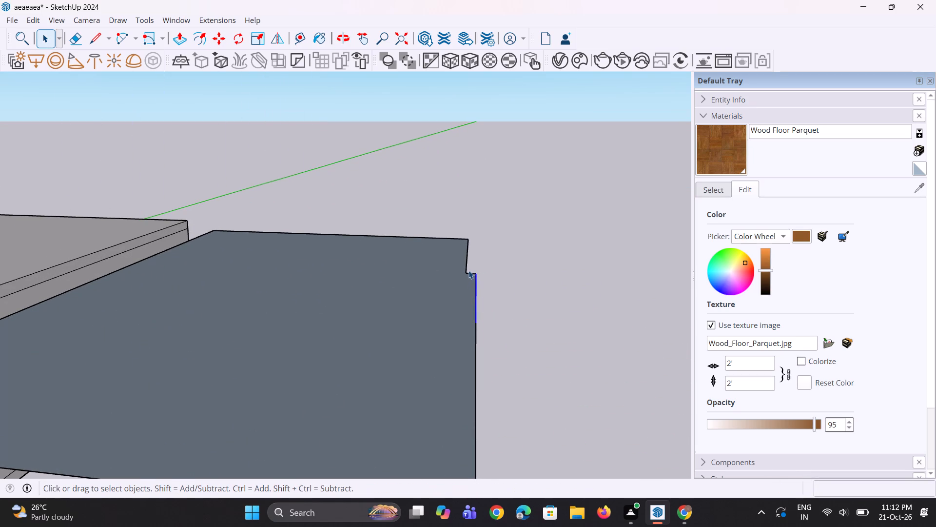
Move the copied face's recessed edge outward 1', and adjust it back 1 5/16" to align with the adjoining edge as one straight side.
left_click(466, 264)
scroll(466, 270, "up", 4)
key("m")
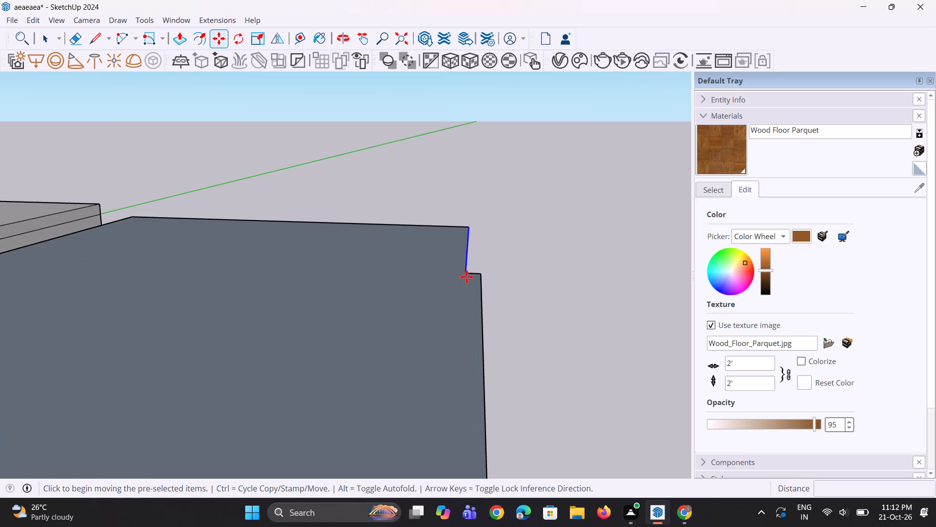
left_click(466, 274)
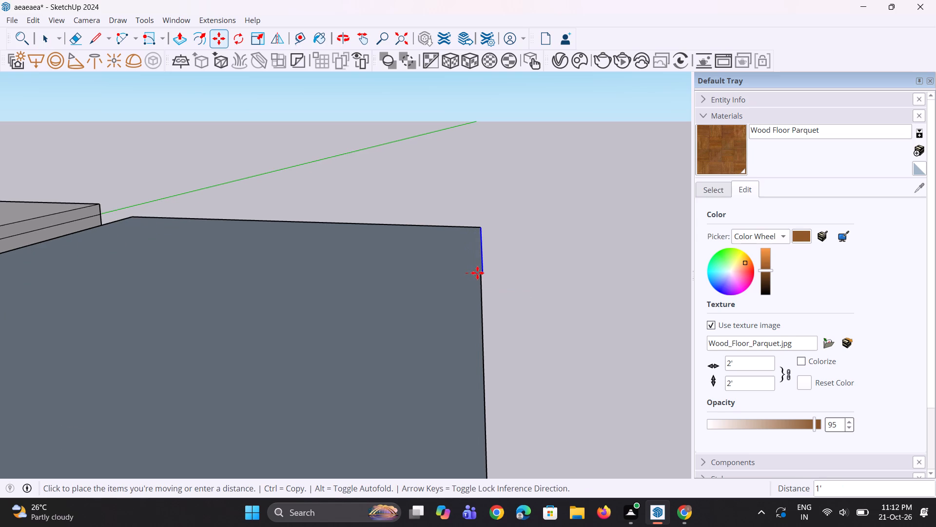
left_click(477, 273)
scroll(483, 302, "down", 5)
scroll(489, 288, "up", 11)
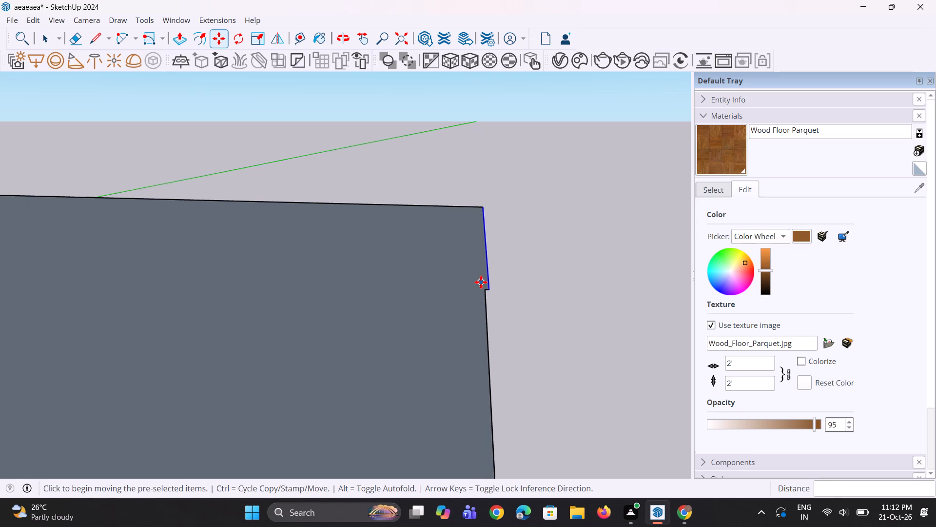
scroll(481, 282, "up", 5)
left_click(494, 291)
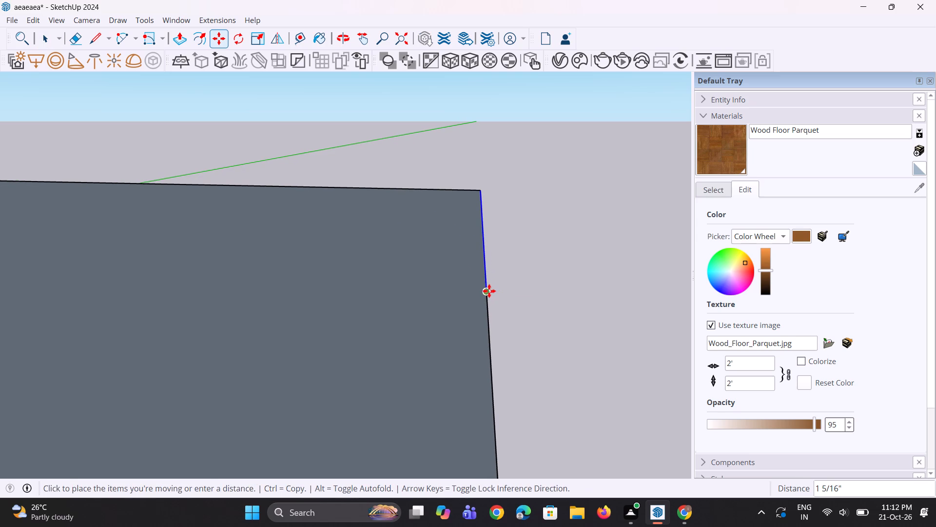
left_click(489, 291)
key("space")
left_click(526, 288)
scroll(526, 288, "down", 16)
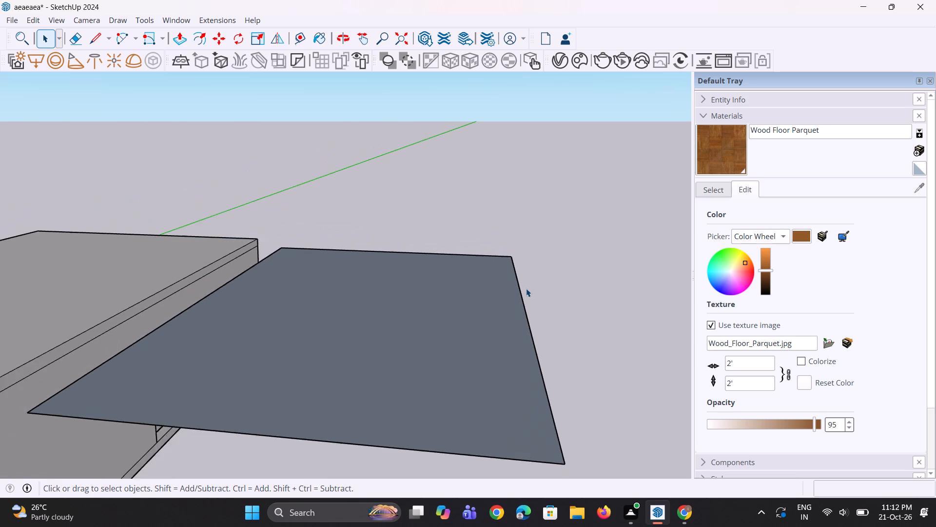
scroll(526, 287, "down", 5)
middle_click_drag(459, 350, 454, 235)
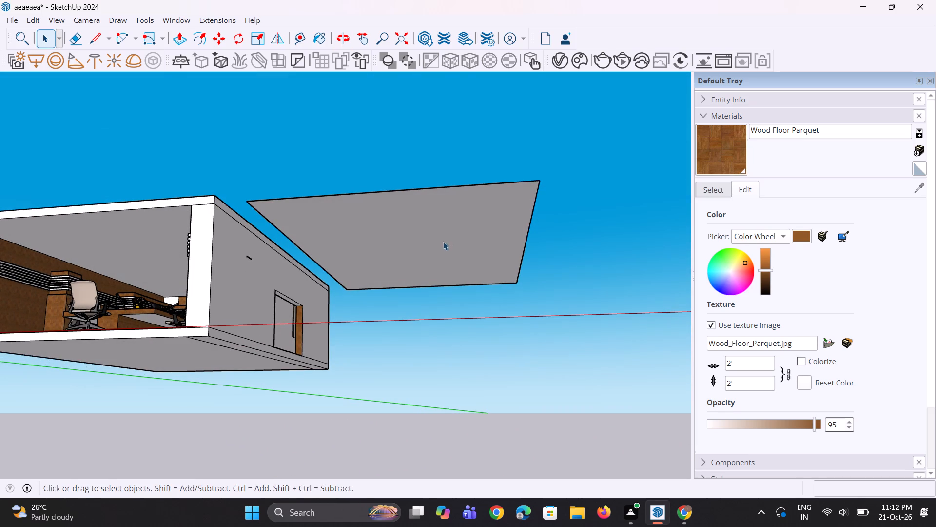
Push/Pull the copied ceiling face about 7" to turn it into a thin panel.
key("p")
left_click(428, 230)
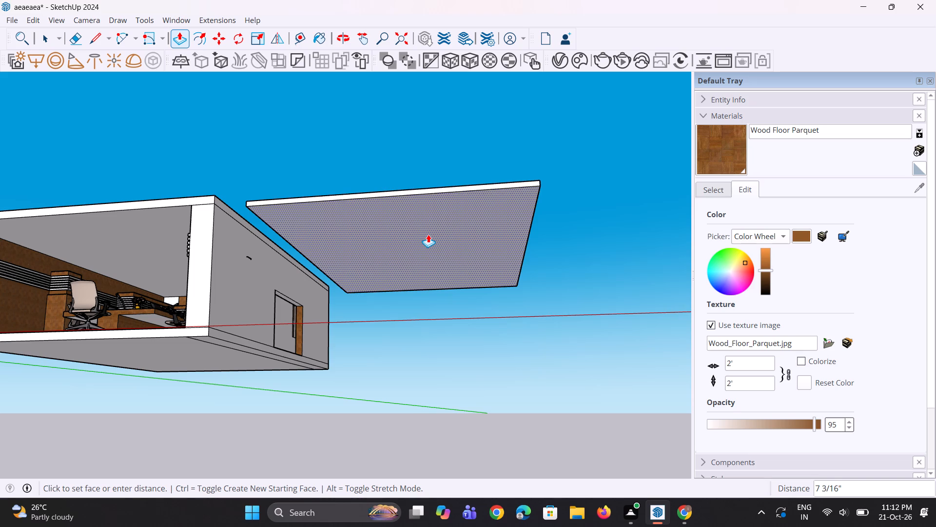
left_click(428, 234)
middle_click_drag(427, 271, 443, 267)
key("space")
key("space")
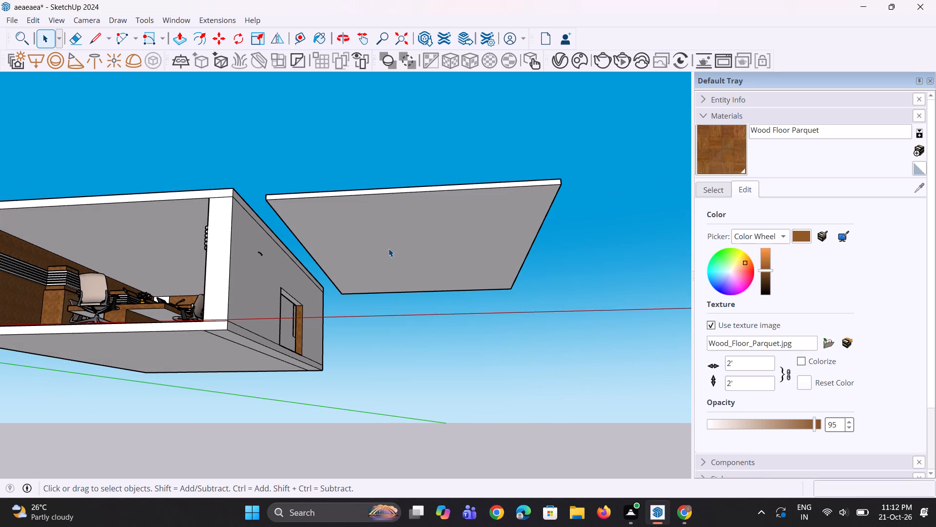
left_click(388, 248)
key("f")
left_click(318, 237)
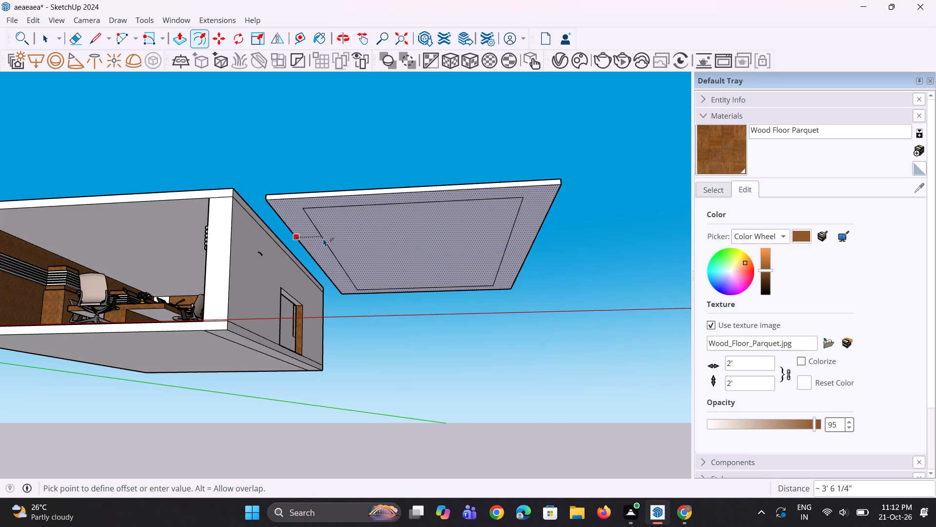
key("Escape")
Draw a narrow rectangle about 46' long on the panel's underside, along the long side nearest the room.
middle_click_drag(357, 264, 367, 230)
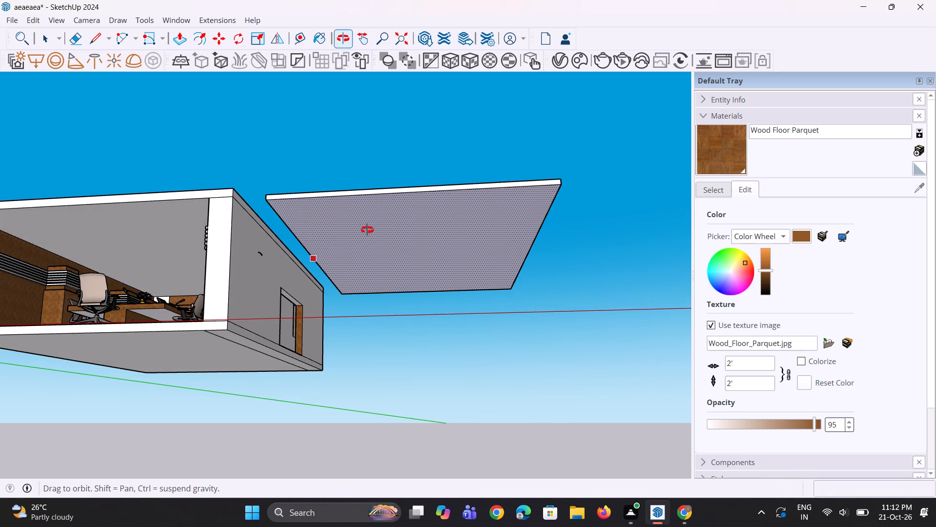
middle_click_drag(367, 230, 368, 221)
key("r")
scroll(355, 275, "up", 6)
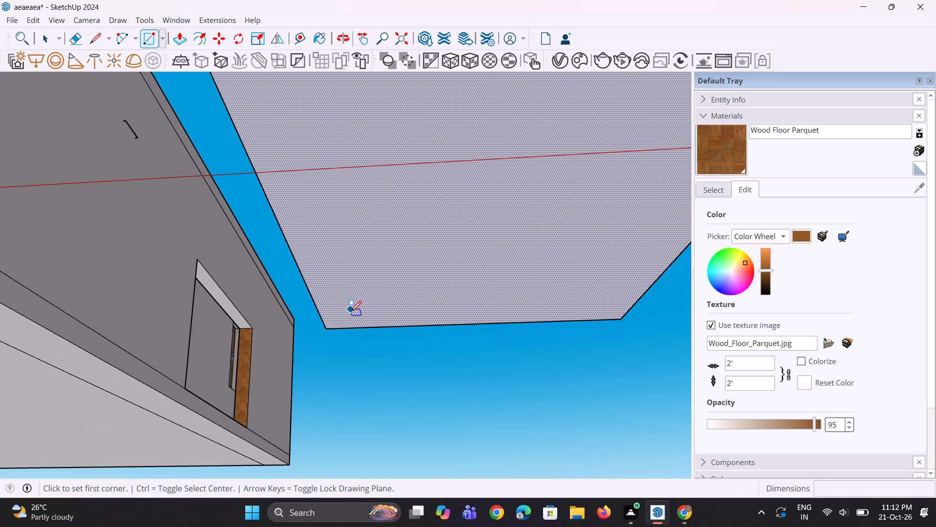
left_click(349, 313)
scroll(391, 245, "down", 8)
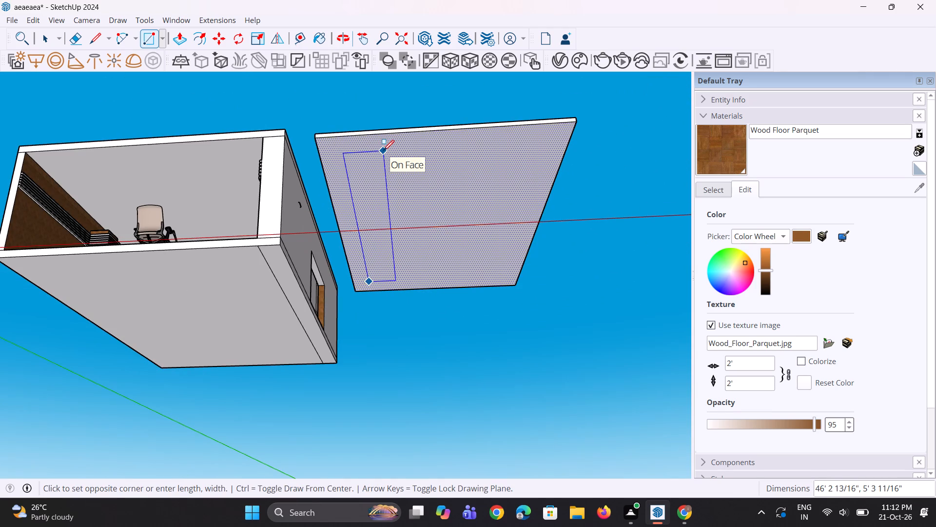
left_click(388, 150)
Copy the narrow rectangle about 19' across the panel's underside, near the opposite long side.
key("space")
left_click(376, 205)
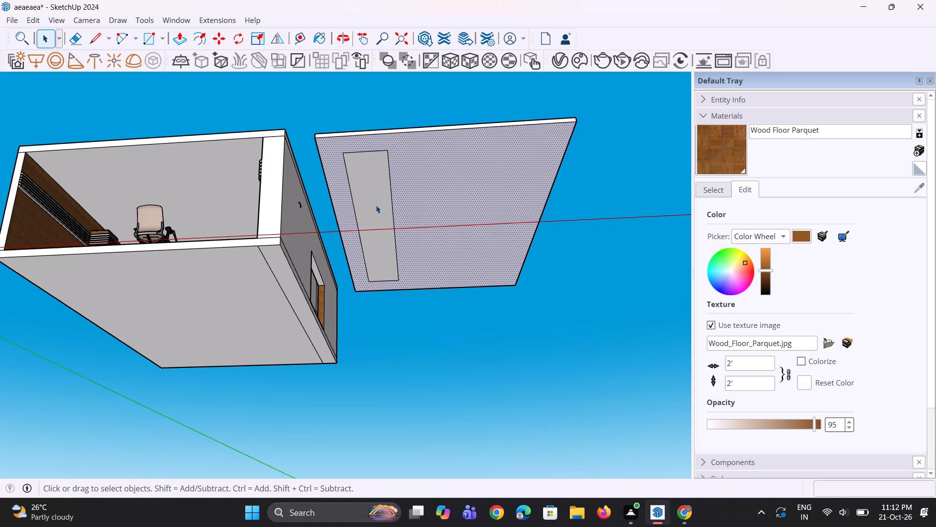
key("m")
left_click(374, 221)
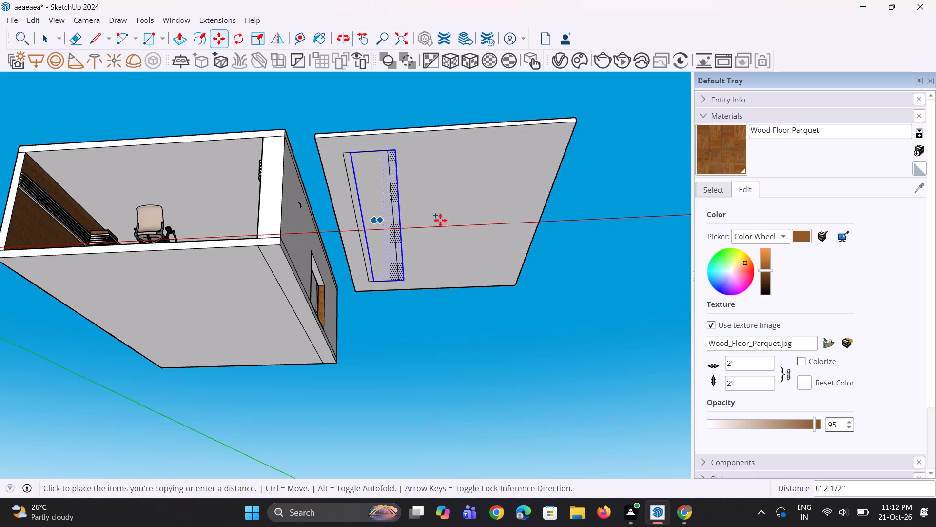
left_click(498, 221)
key("space")
key("space")
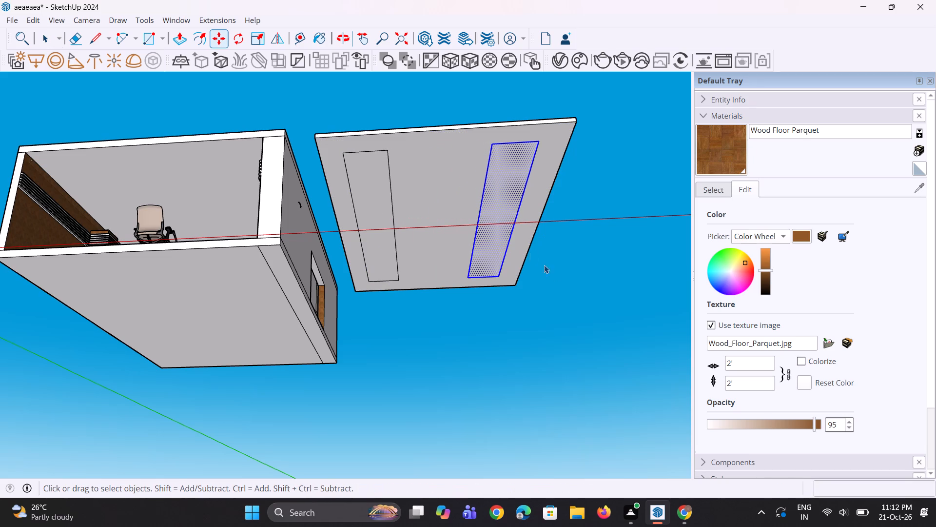
left_click(555, 274)
Offset the rectangle nearest the room inward about 2' 4" to form a thin central strip.
scroll(397, 241, "up", 1)
scroll(390, 246, "down", 3)
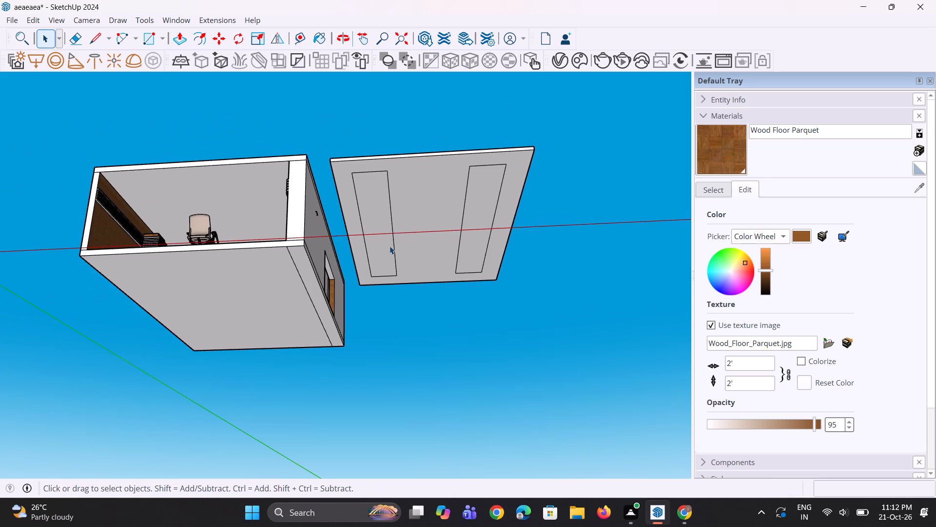
middle_click_drag(390, 246, 378, 227)
left_click(377, 227)
scroll(380, 251, "up", 2)
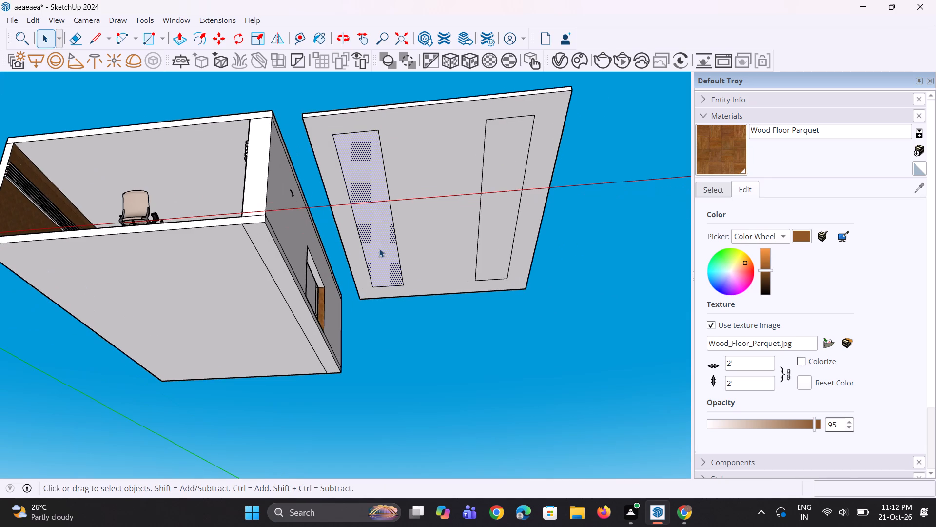
key("f")
left_click(345, 182)
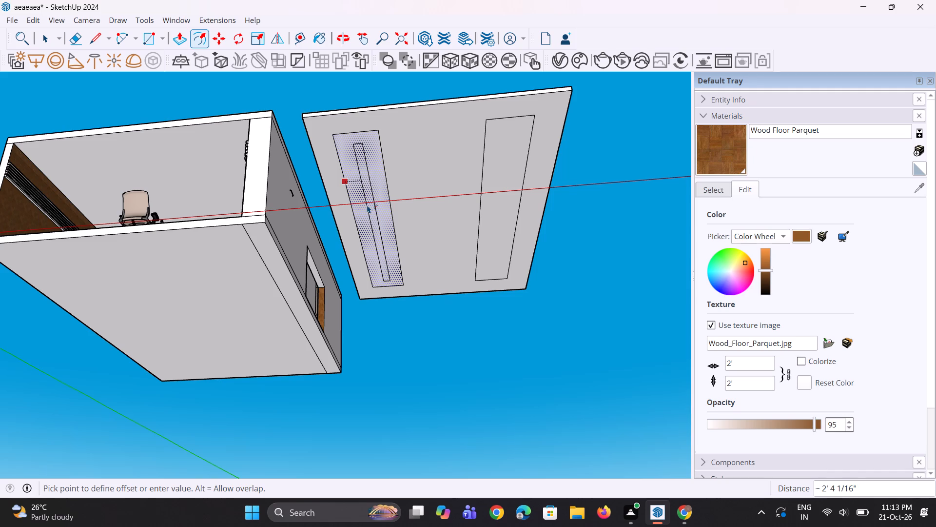
left_click(367, 205)
scroll(383, 281, "up", 2)
key("space")
key("space")
Move the thin strip's near short edge about 26' 10" along the green axis, shortening the strip.
scroll(383, 282, "up", 3)
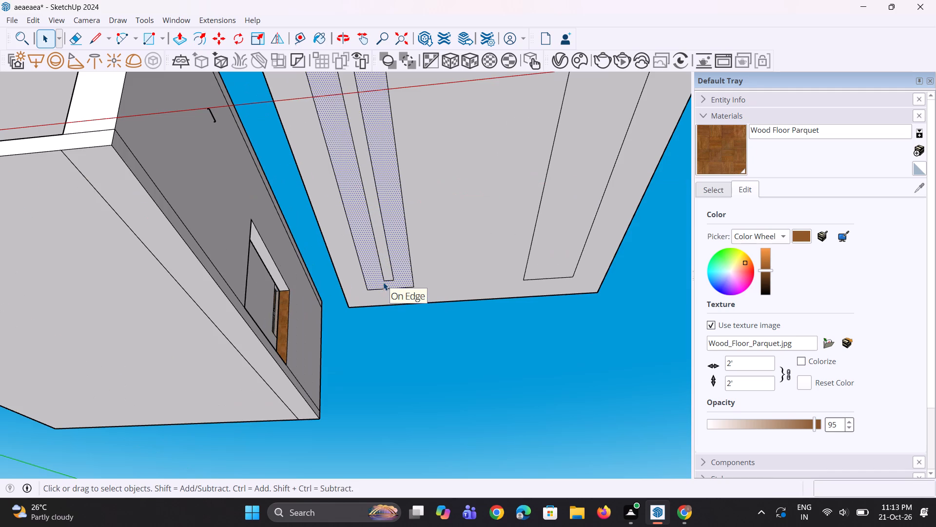
left_click(383, 282)
scroll(385, 281, "up", 2)
key("m")
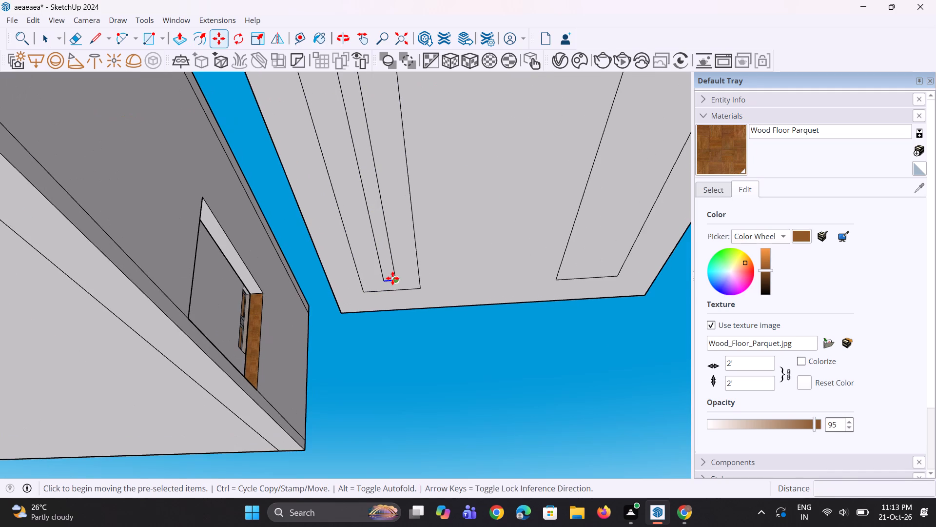
left_click(393, 278)
scroll(388, 233, "down", 6)
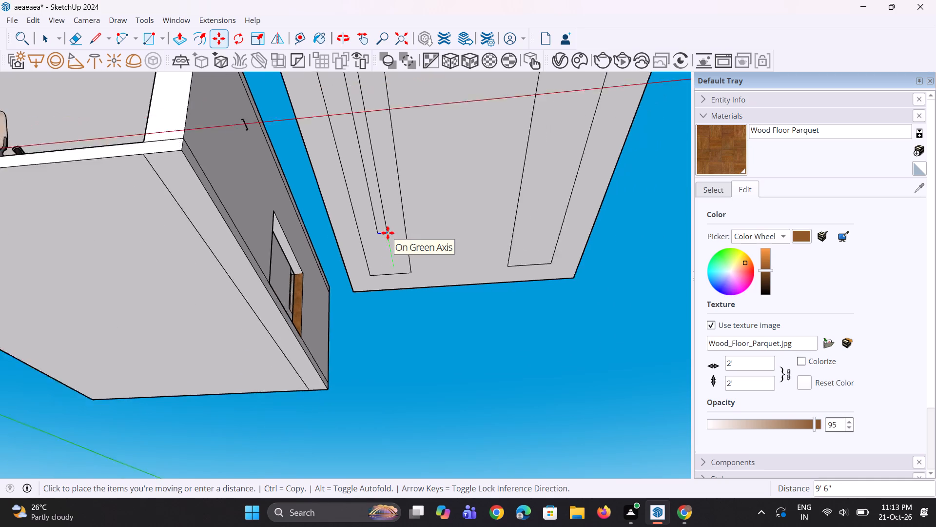
scroll(388, 233, "down", 1)
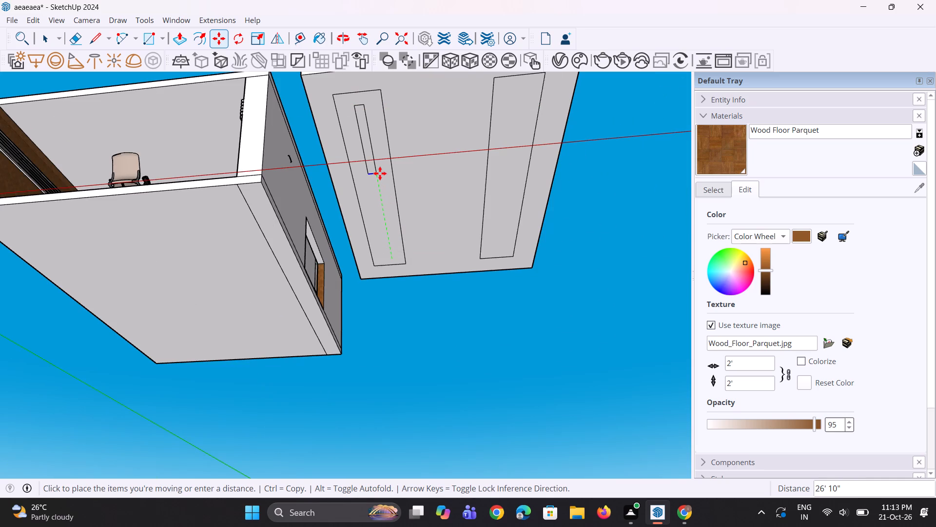
left_click(380, 173)
key("space")
key("space")
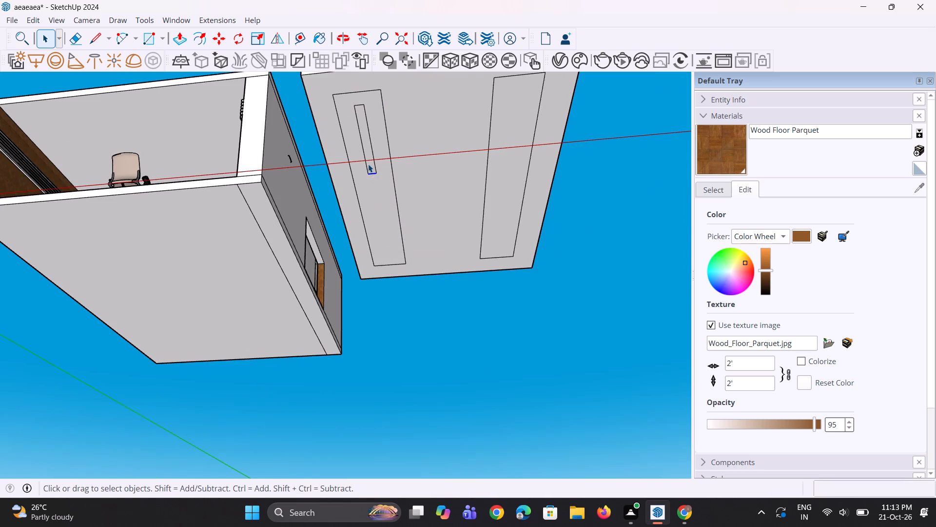
Copy the shortened strip about 20' 1" along the green axis into the empty part of the same rectangle.
left_click(368, 164)
middle_click_drag(382, 210, 381, 204)
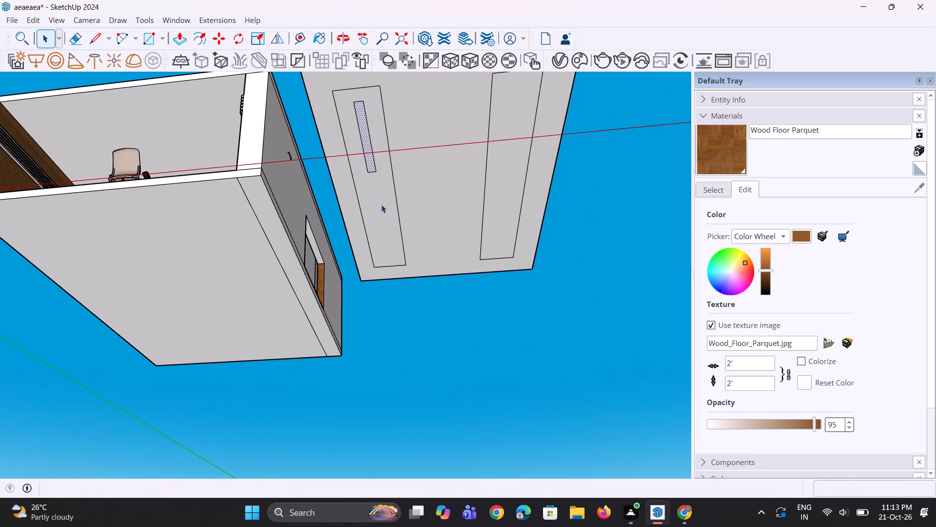
key("m")
scroll(378, 203, "up", 2, "ctrl")
left_click(370, 152)
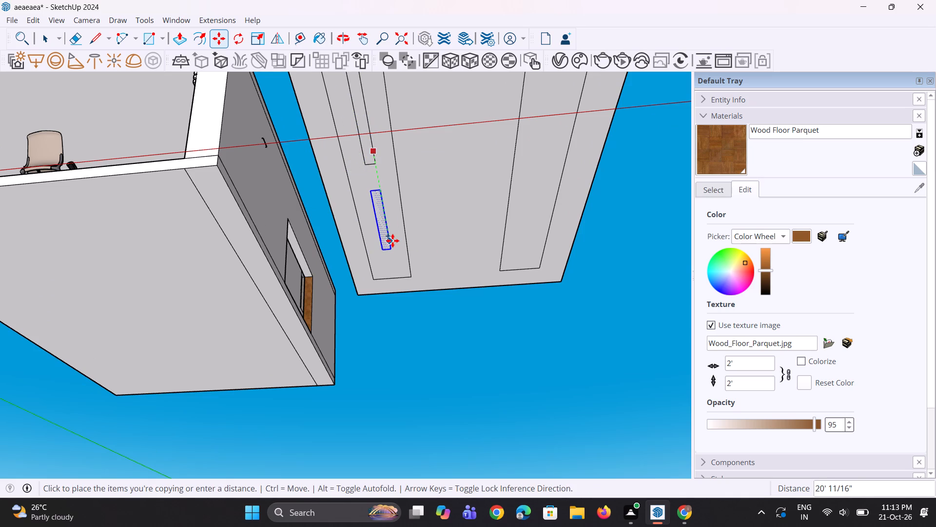
left_click(392, 240)
scroll(389, 301, "down", 3)
key("space")
left_click(396, 349)
key("space")
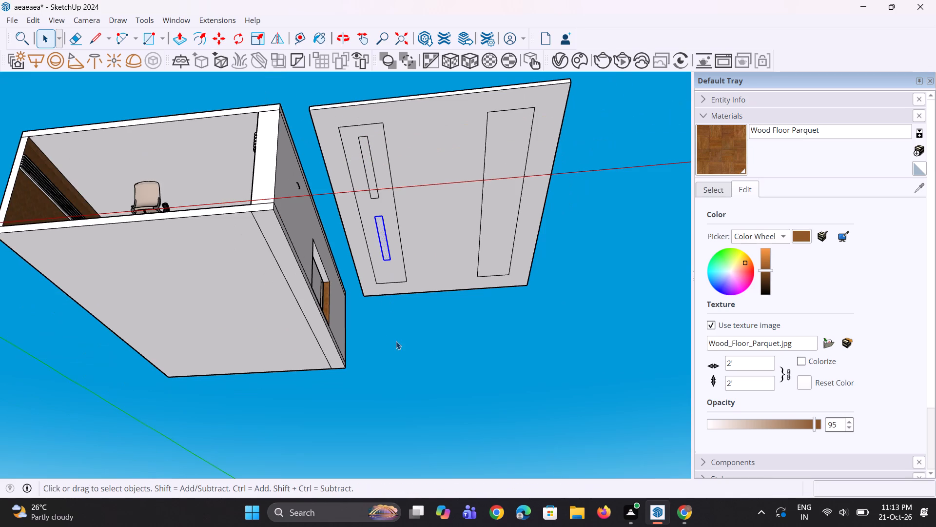
Copy both thin strips together about 19' 6" across into the rectangle on the panel's far side.
scroll(361, 197, "up", 1)
left_click(373, 182, "ctrl")
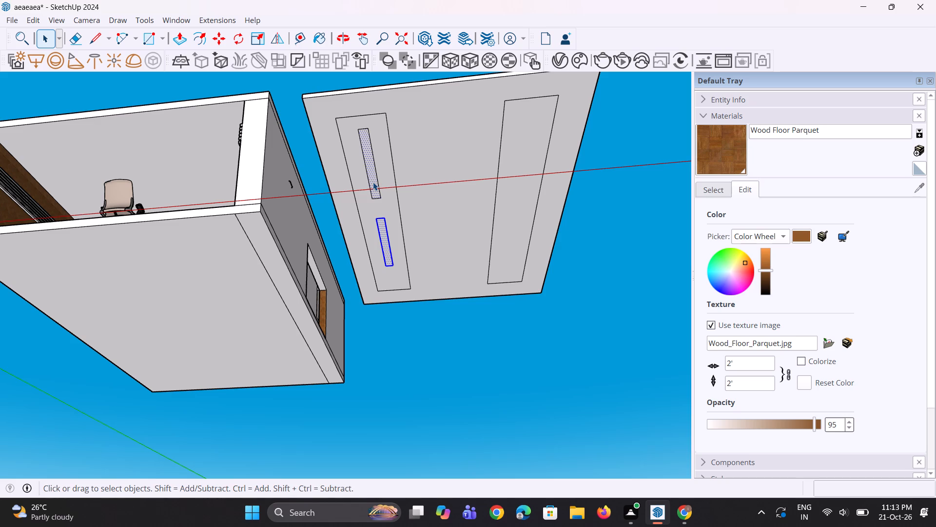
key("m")
left_click(387, 210)
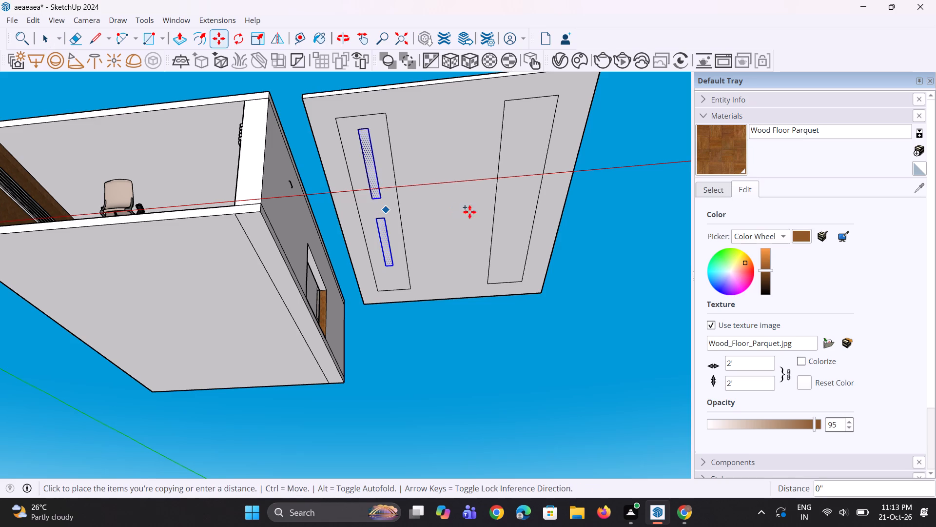
left_click(526, 197)
key("space")
key("space")
left_click(561, 282)
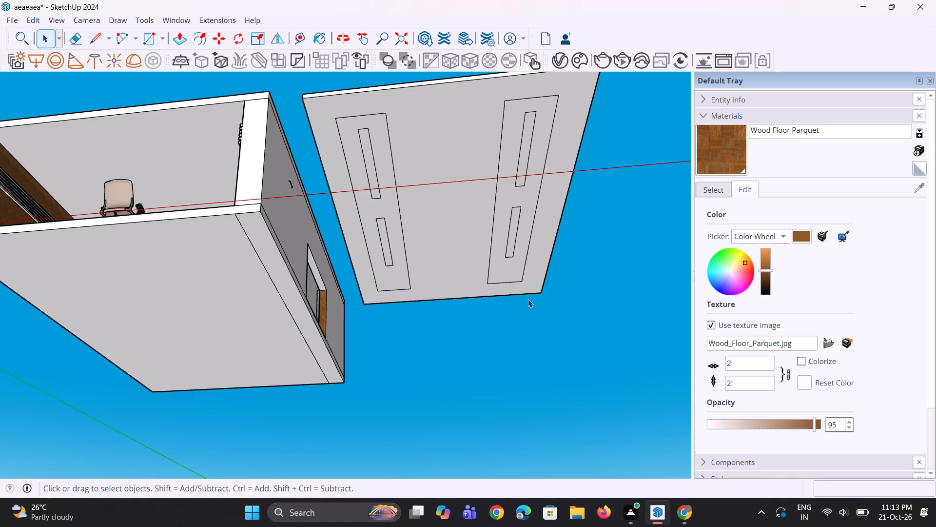
Copy the inner long edge of the rectangle nearest the room about 2' 10 1/2" toward the panel's centre.
scroll(523, 300, "down", 2)
scroll(456, 281, "up", 3)
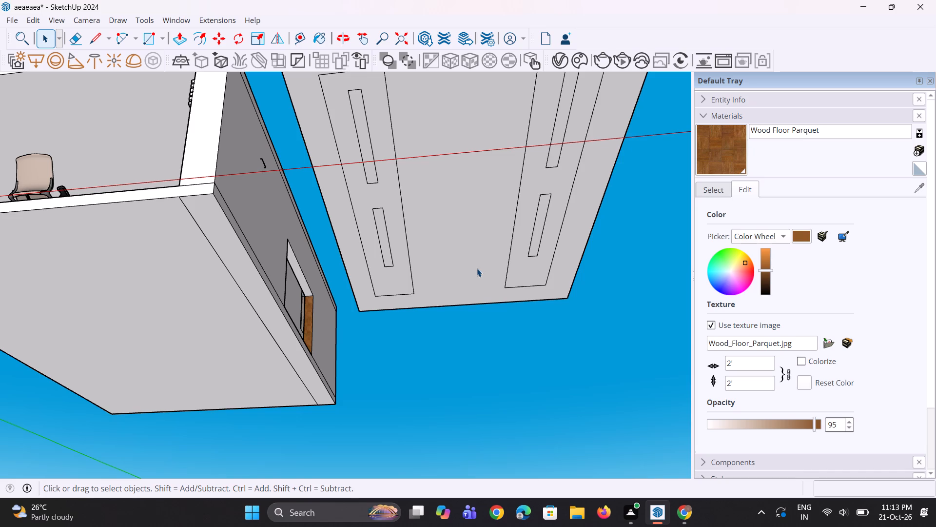
scroll(477, 268, "down", 7)
middle_click_drag(468, 272, 449, 259)
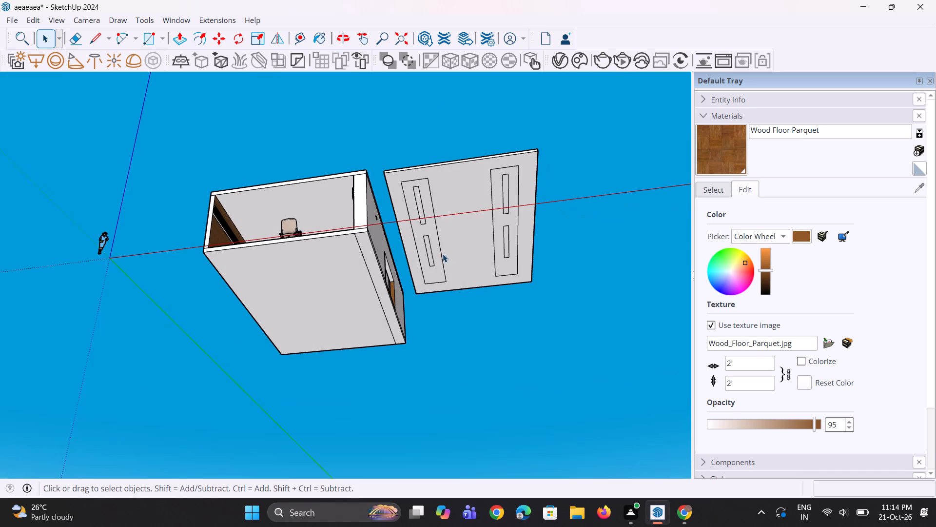
left_click(442, 254)
scroll(472, 276, "up", 2)
key("m")
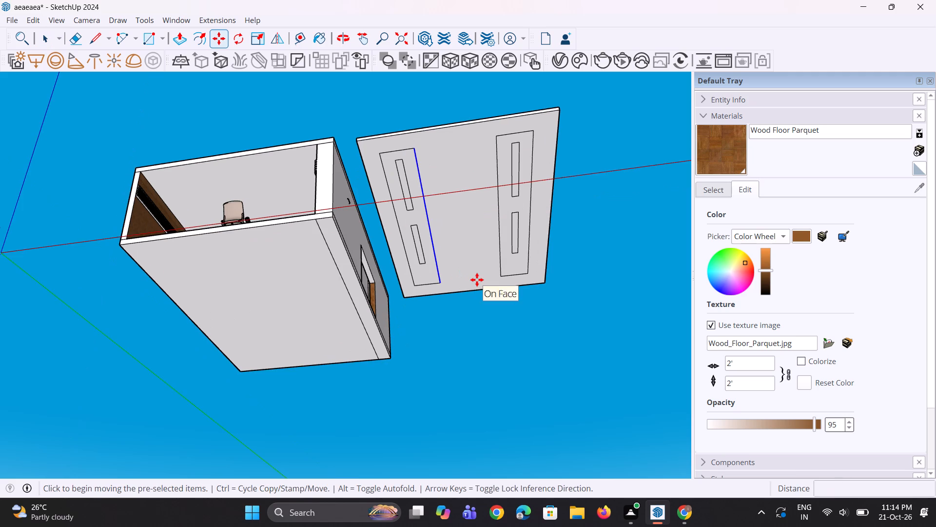
scroll(477, 280, "up", 1, "ctrl")
scroll(445, 290, "up", 2)
left_click(432, 279)
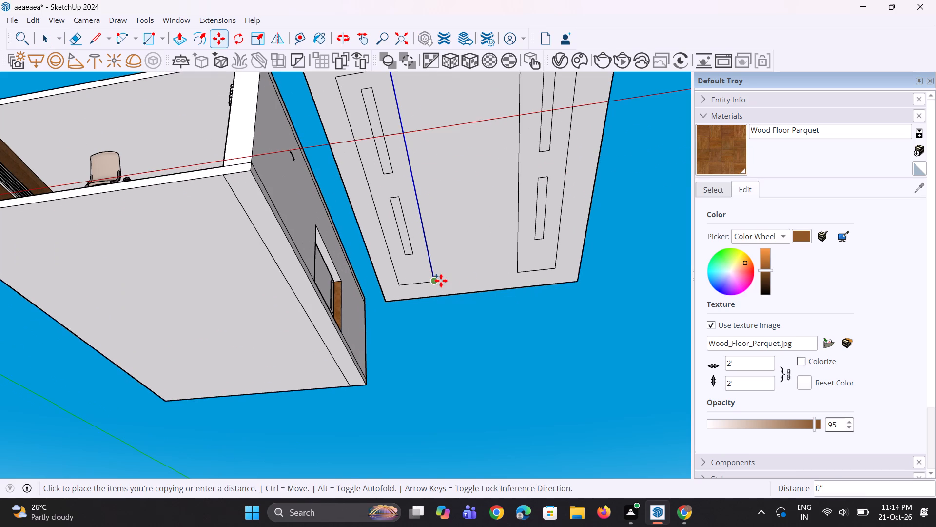
left_click(451, 278)
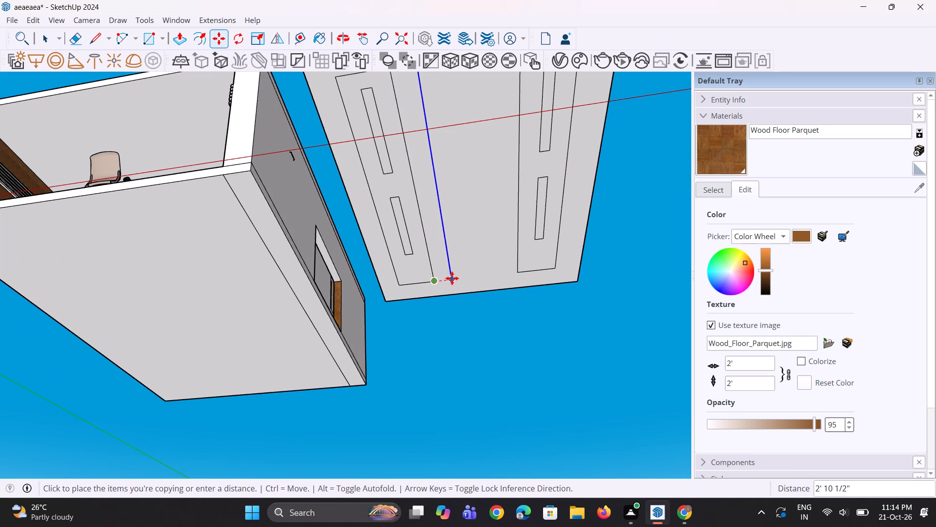
key("space")
key("space")
Copy the far rectangle's inner long edge about 2' 8 9/16" toward the panel's centre.
left_click(518, 244)
scroll(523, 266, "up", 1)
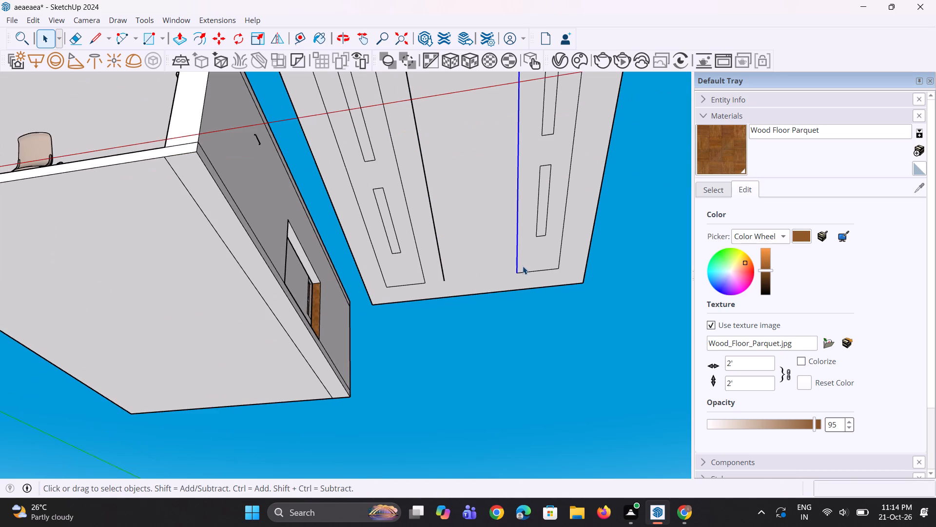
key("m")
left_click(514, 273)
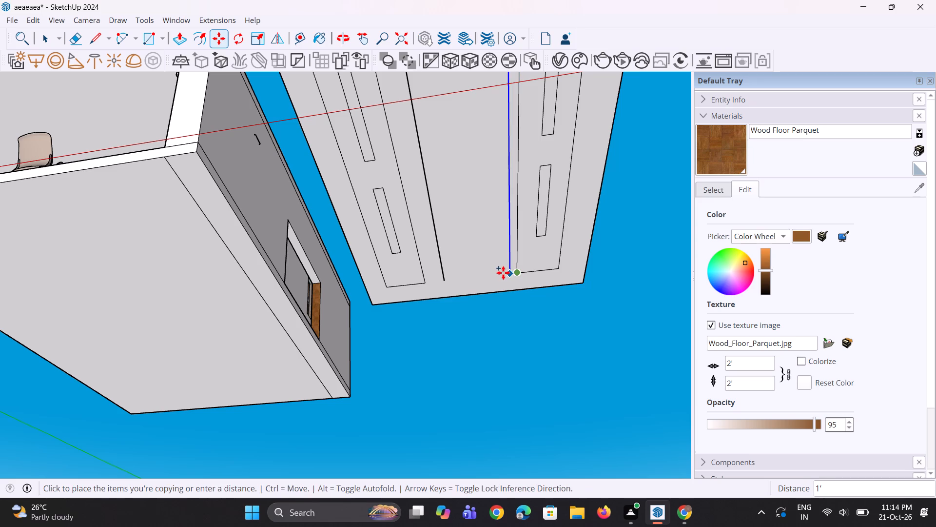
left_click(497, 273)
key("space")
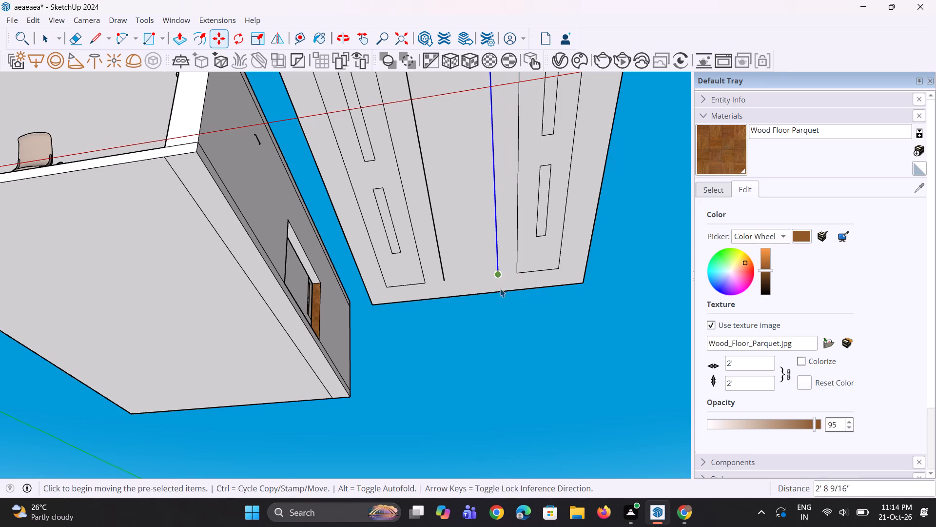
key("space")
Draw a line joining the copied edge to the corner of the rectangle nearest the room, at the panel's rear end.
scroll(498, 296, "down", 4)
scroll(498, 296, "up", 1)
middle_click_drag(498, 296, 489, 249)
scroll(475, 286, "up", 3)
key("l")
scroll(452, 291, "up", 2)
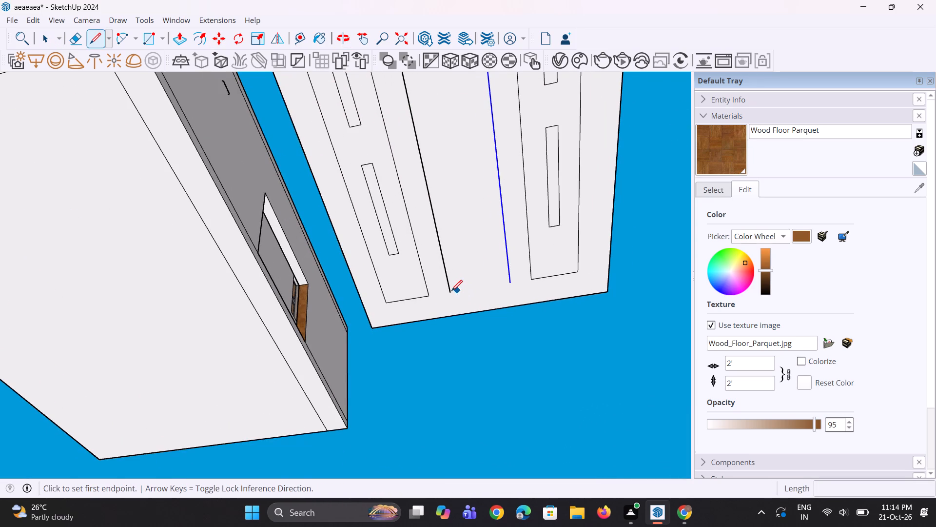
left_click(450, 291)
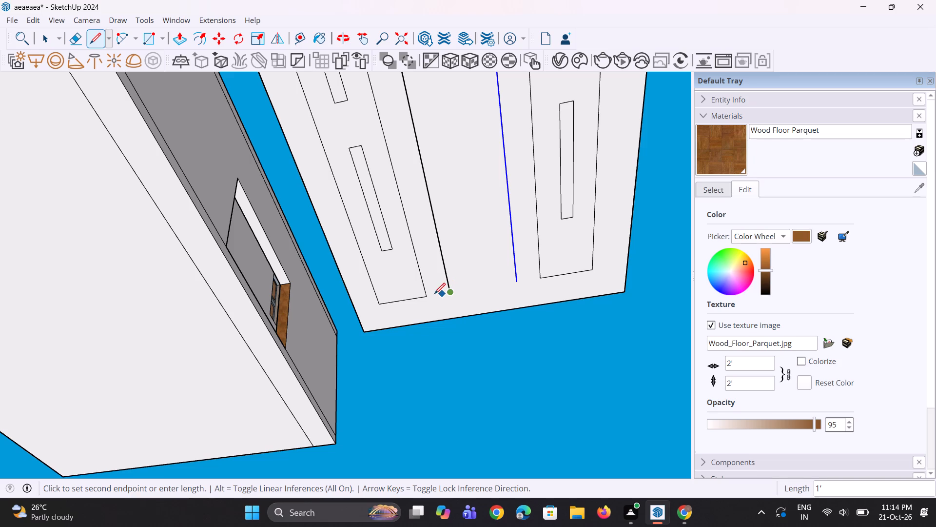
left_click(427, 297)
key("space")
Draw a line joining the far rectangle's copied edge to that rectangle's corner at the panel's rear end.
key("l")
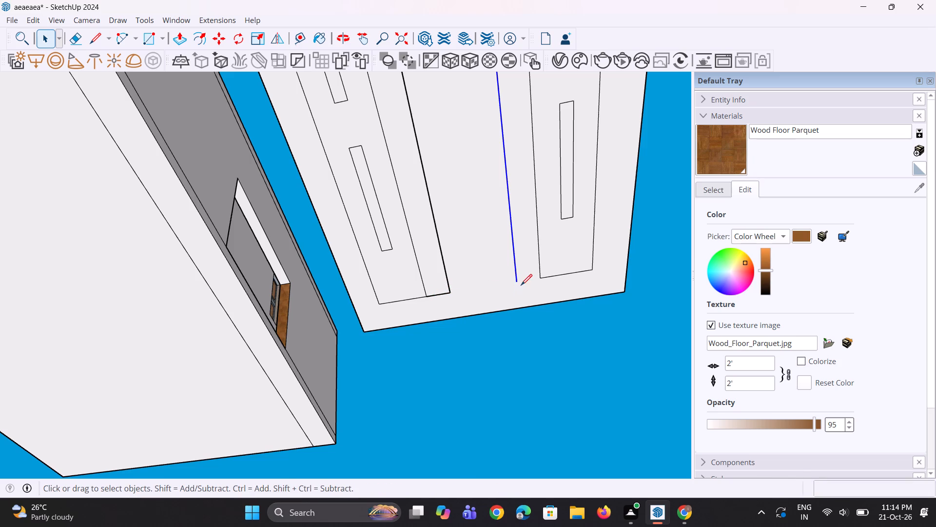
scroll(521, 285, "up", 2)
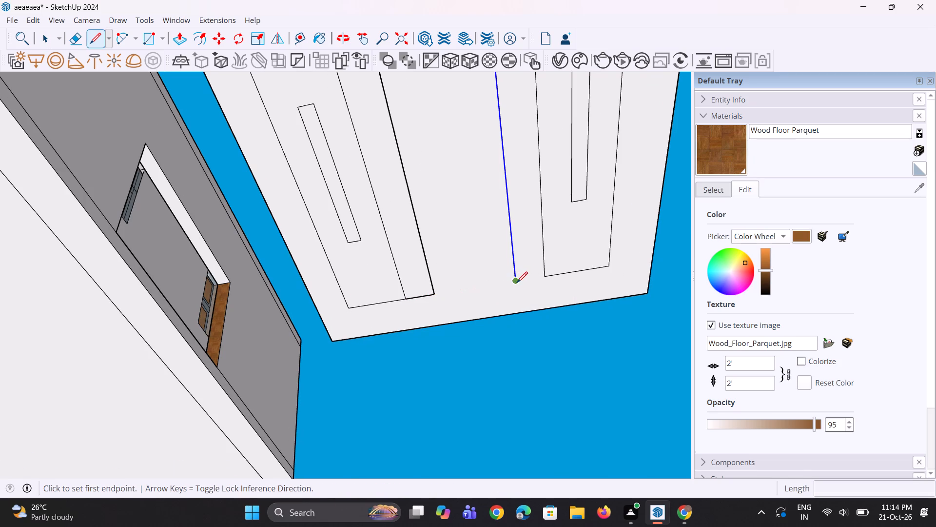
left_click(517, 283)
left_click(546, 276)
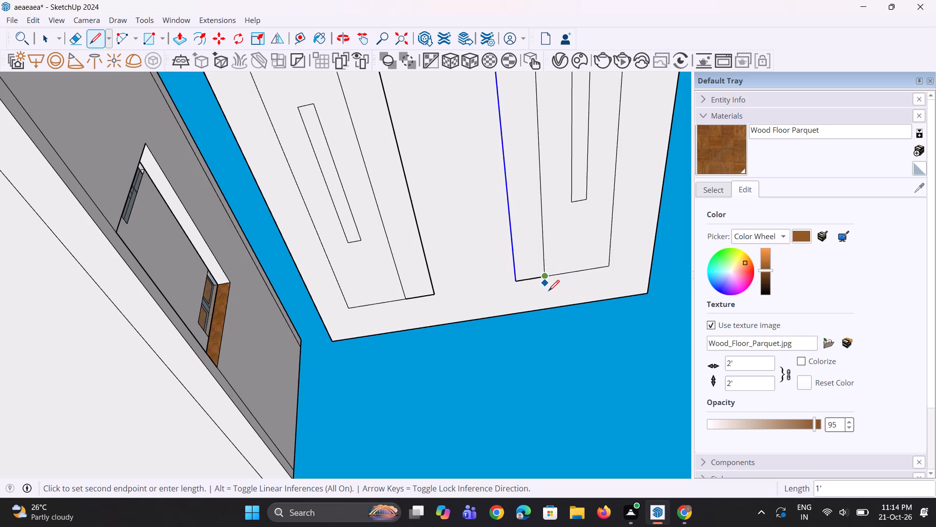
scroll(548, 292, "down", 9)
key("space")
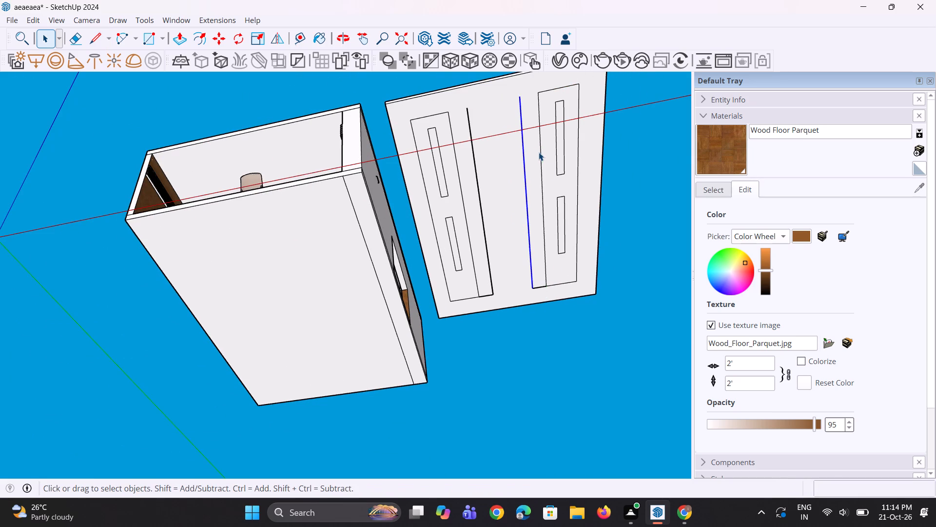
Draw a line about 2' 8 9/16" from the far rectangle's front corner to the front end of its copied edge.
scroll(547, 250, "down", 5)
scroll(532, 157, "up", 5)
key("l")
scroll(555, 153, "up", 4)
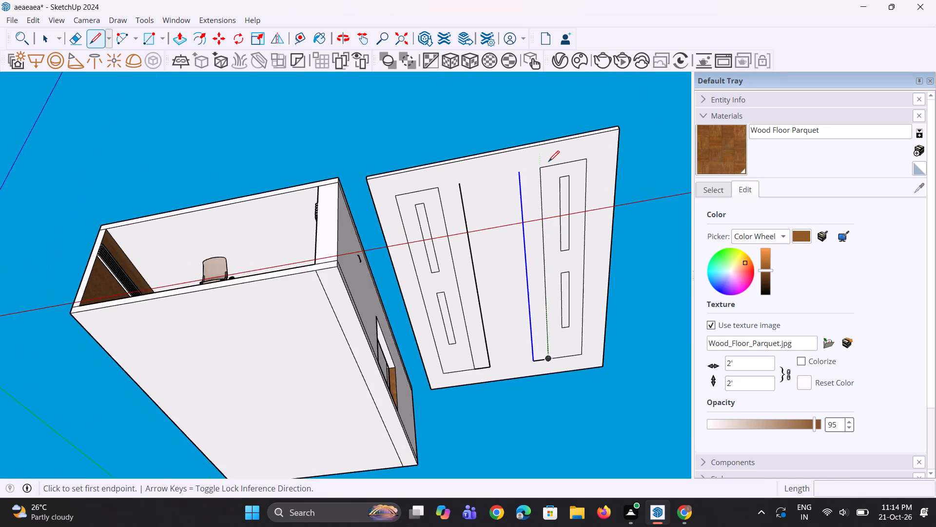
scroll(548, 162, "up", 10)
left_click(536, 169)
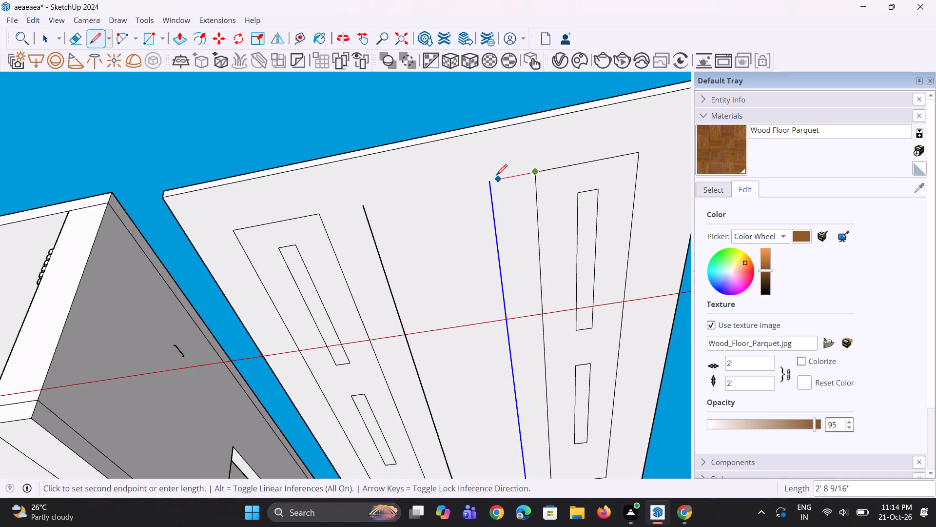
left_click(490, 178)
key("space")
key("space")
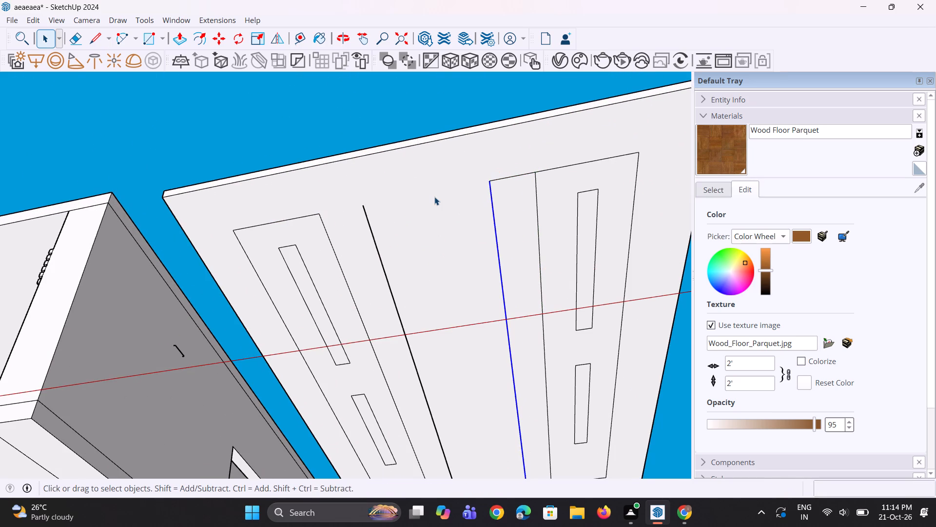
Close the front end of the band beside the rectangle nearest the room with a line to the rectangle's corner.
scroll(434, 197, "down", 1)
key("l")
scroll(365, 209, "up", 3)
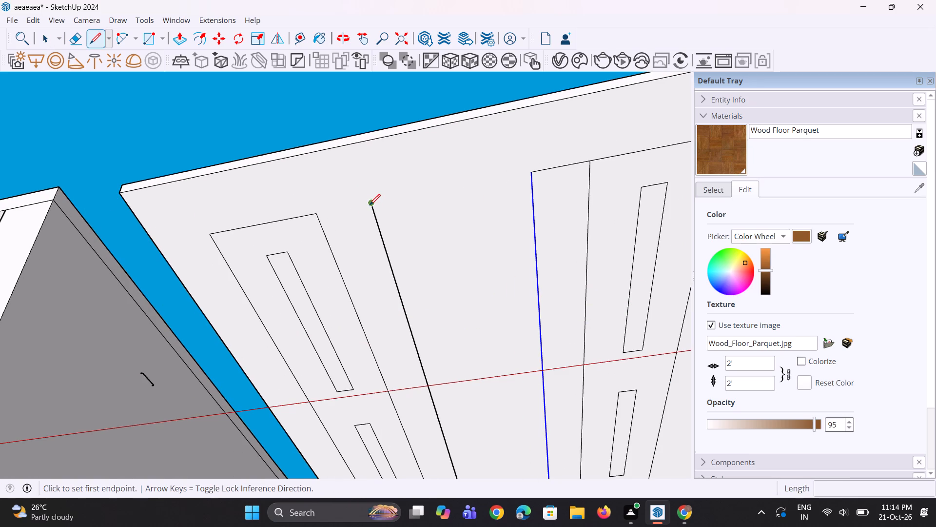
left_click(370, 205)
left_click(318, 212)
key("space")
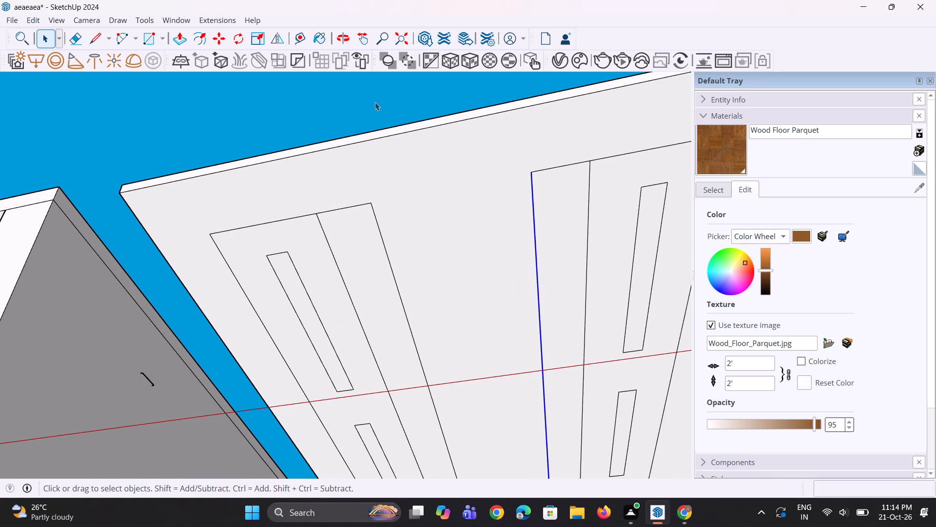
left_click(375, 102)
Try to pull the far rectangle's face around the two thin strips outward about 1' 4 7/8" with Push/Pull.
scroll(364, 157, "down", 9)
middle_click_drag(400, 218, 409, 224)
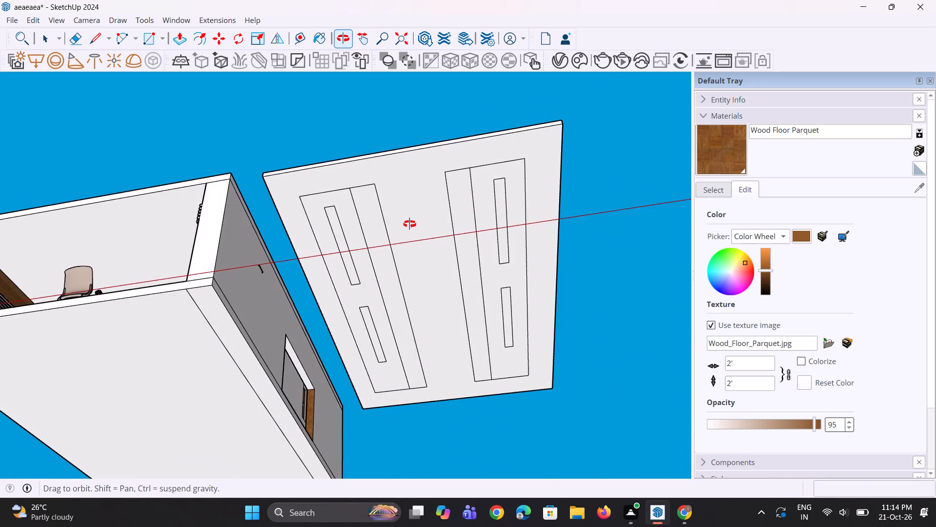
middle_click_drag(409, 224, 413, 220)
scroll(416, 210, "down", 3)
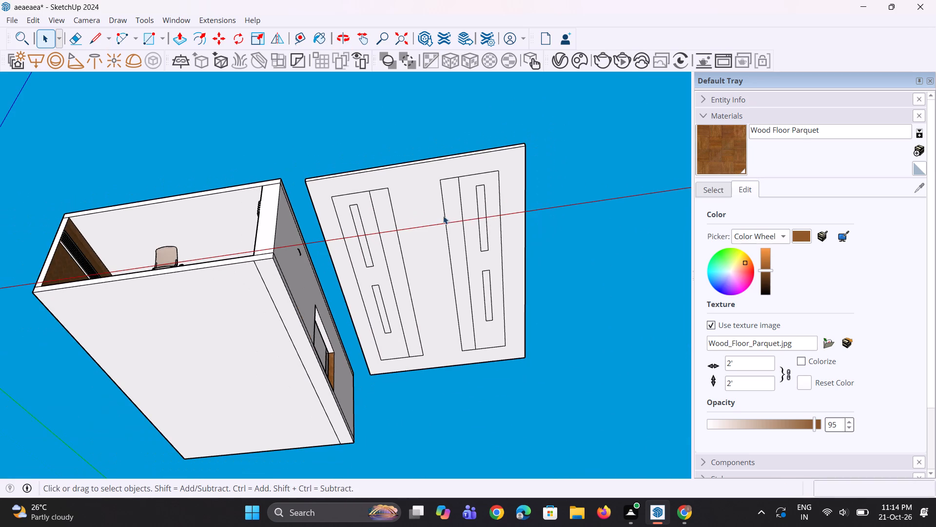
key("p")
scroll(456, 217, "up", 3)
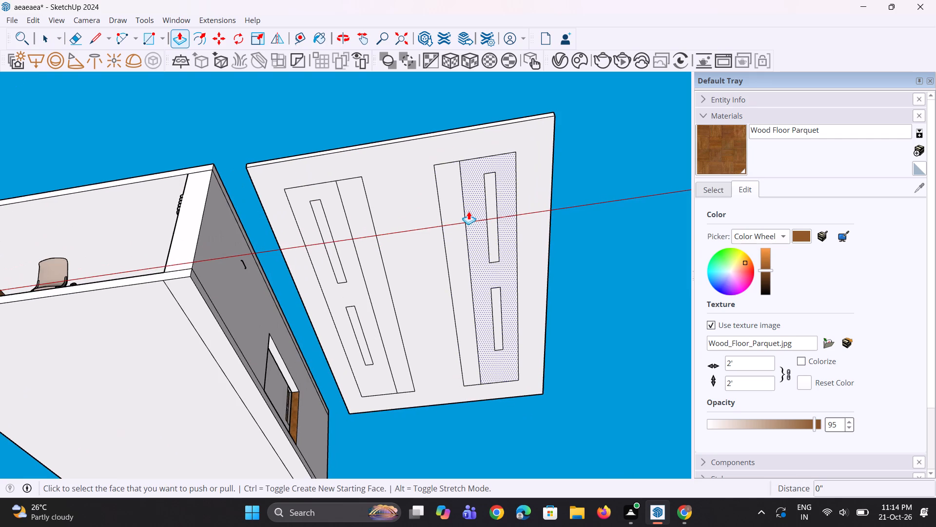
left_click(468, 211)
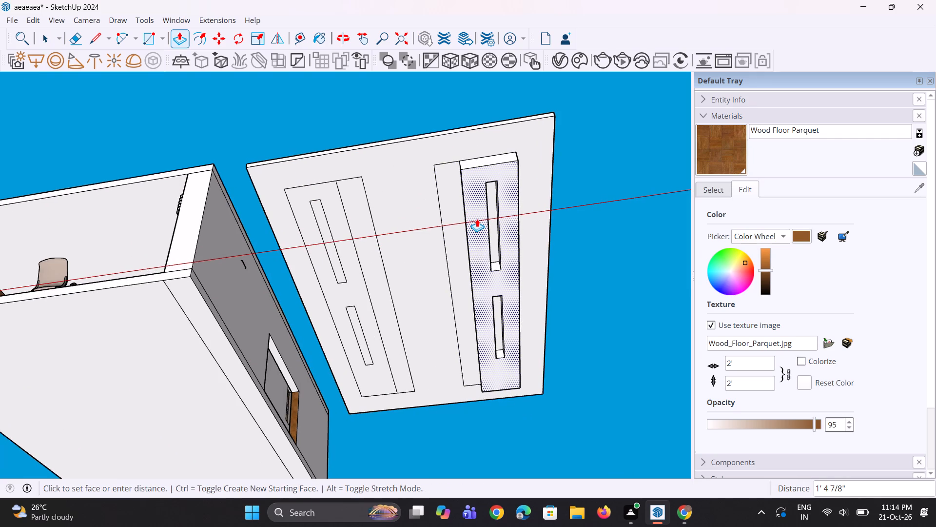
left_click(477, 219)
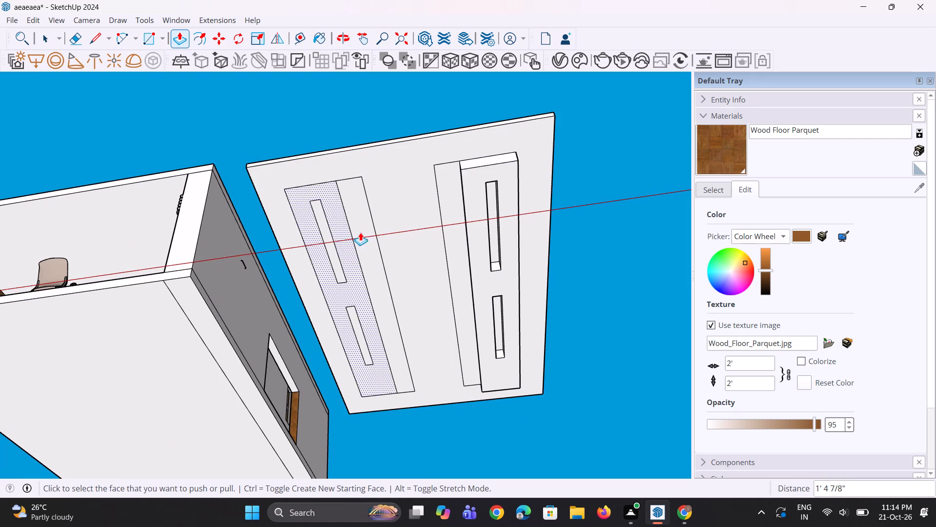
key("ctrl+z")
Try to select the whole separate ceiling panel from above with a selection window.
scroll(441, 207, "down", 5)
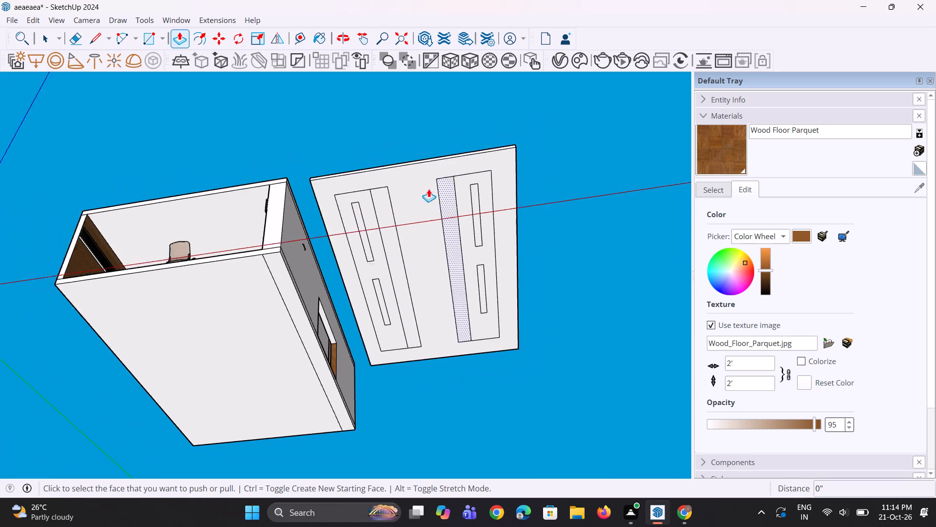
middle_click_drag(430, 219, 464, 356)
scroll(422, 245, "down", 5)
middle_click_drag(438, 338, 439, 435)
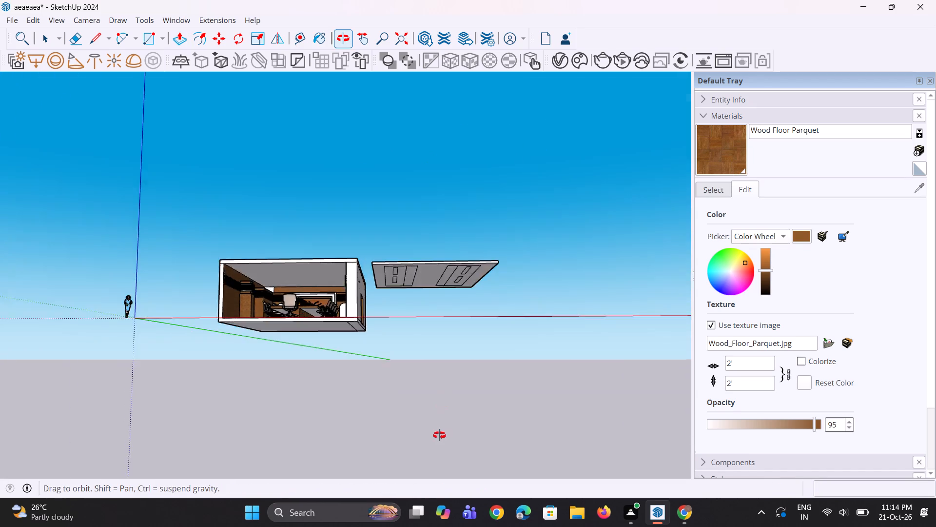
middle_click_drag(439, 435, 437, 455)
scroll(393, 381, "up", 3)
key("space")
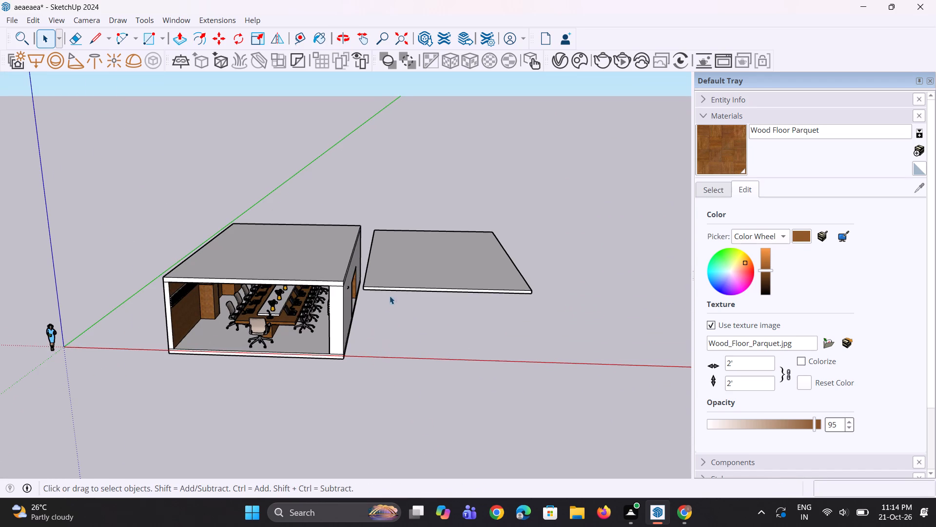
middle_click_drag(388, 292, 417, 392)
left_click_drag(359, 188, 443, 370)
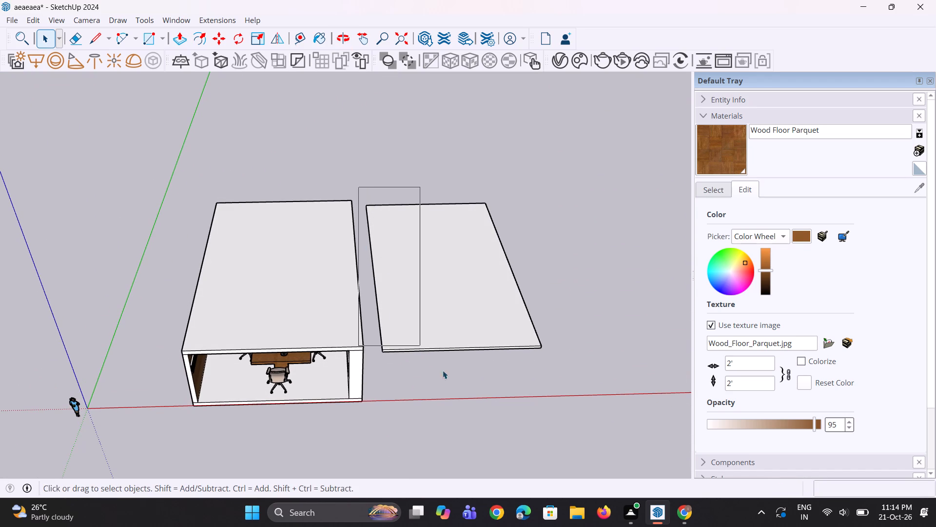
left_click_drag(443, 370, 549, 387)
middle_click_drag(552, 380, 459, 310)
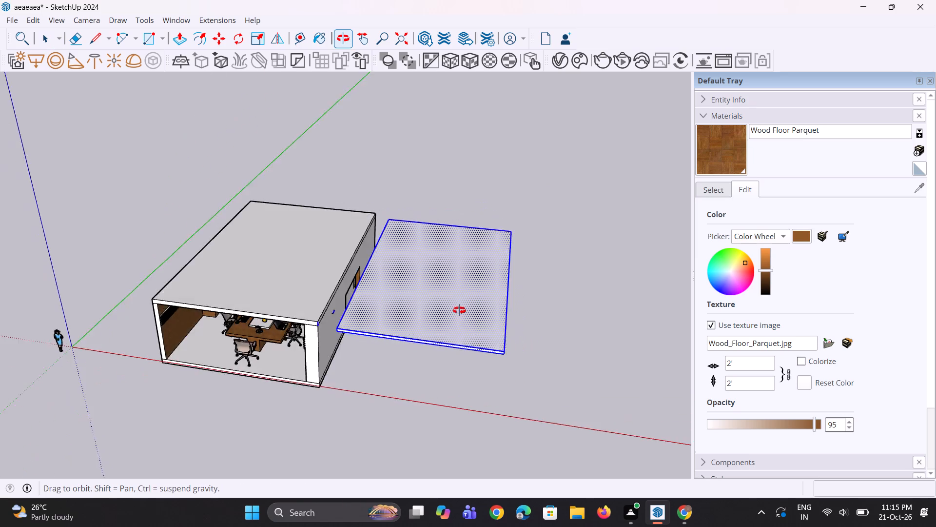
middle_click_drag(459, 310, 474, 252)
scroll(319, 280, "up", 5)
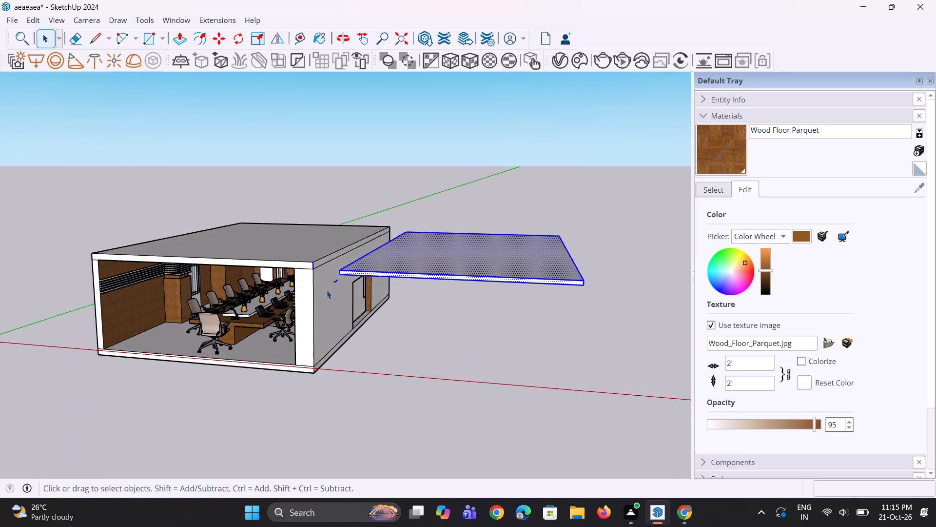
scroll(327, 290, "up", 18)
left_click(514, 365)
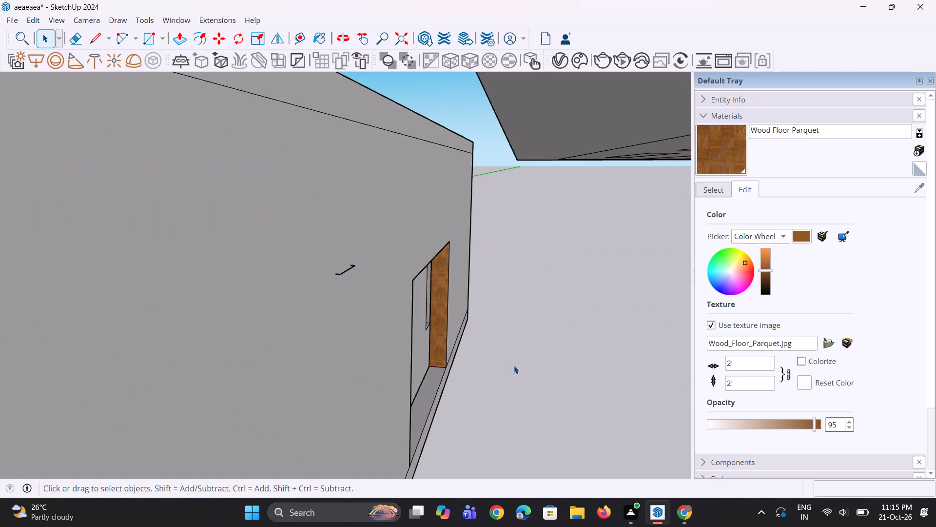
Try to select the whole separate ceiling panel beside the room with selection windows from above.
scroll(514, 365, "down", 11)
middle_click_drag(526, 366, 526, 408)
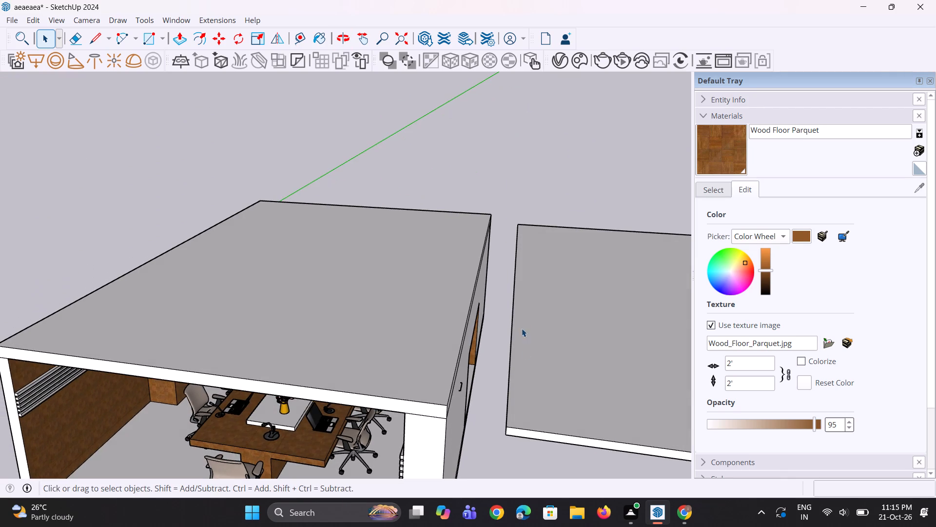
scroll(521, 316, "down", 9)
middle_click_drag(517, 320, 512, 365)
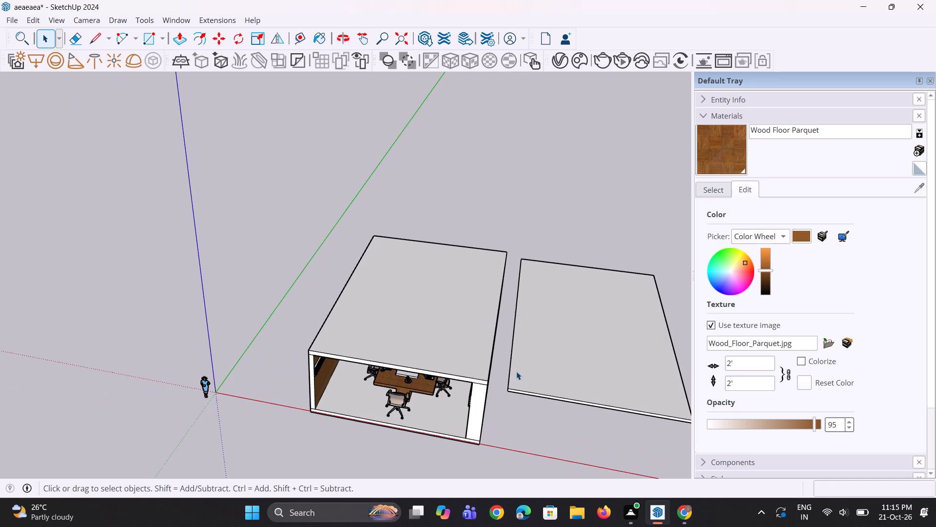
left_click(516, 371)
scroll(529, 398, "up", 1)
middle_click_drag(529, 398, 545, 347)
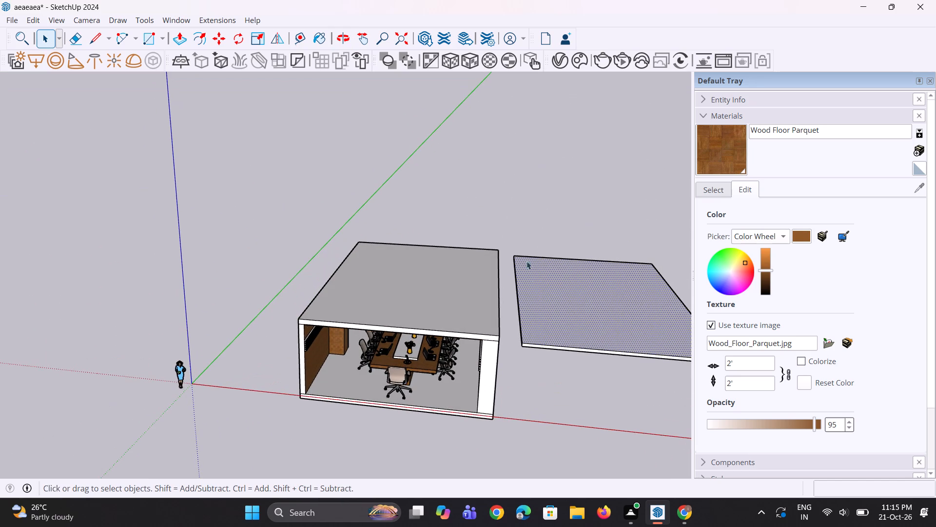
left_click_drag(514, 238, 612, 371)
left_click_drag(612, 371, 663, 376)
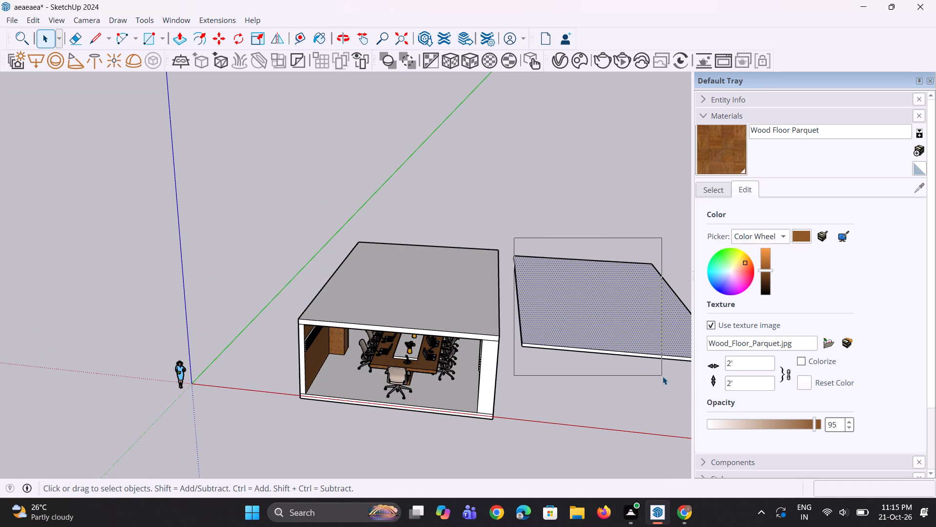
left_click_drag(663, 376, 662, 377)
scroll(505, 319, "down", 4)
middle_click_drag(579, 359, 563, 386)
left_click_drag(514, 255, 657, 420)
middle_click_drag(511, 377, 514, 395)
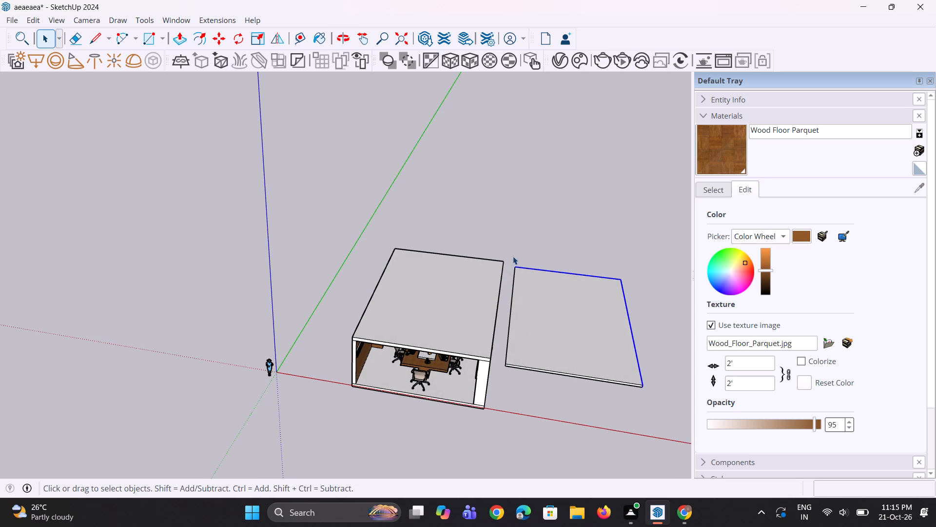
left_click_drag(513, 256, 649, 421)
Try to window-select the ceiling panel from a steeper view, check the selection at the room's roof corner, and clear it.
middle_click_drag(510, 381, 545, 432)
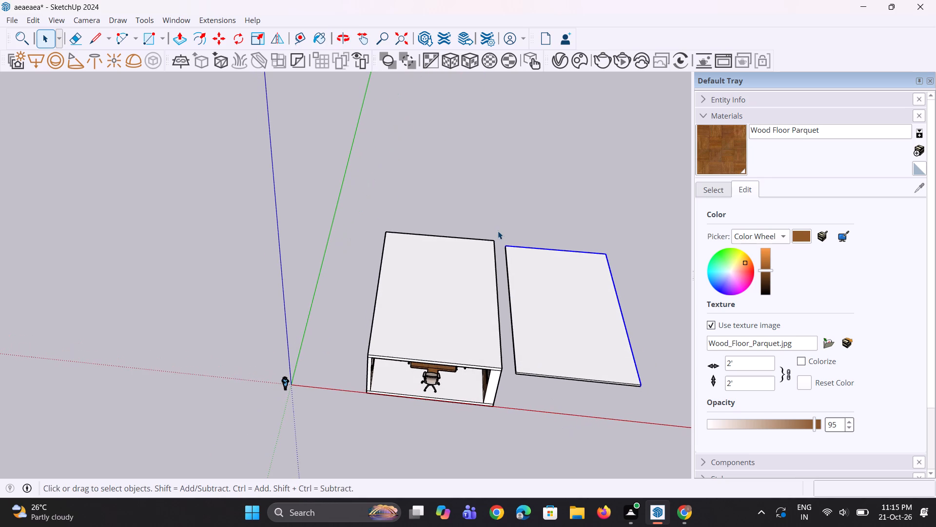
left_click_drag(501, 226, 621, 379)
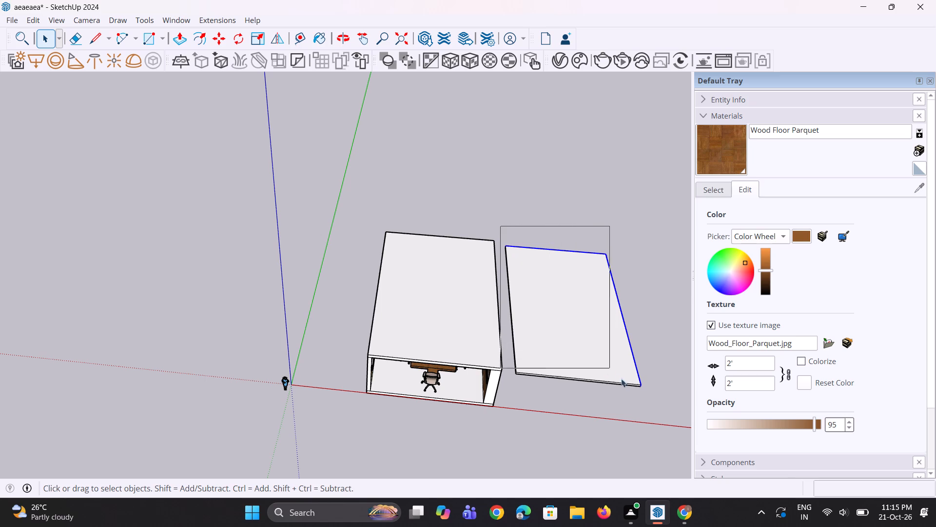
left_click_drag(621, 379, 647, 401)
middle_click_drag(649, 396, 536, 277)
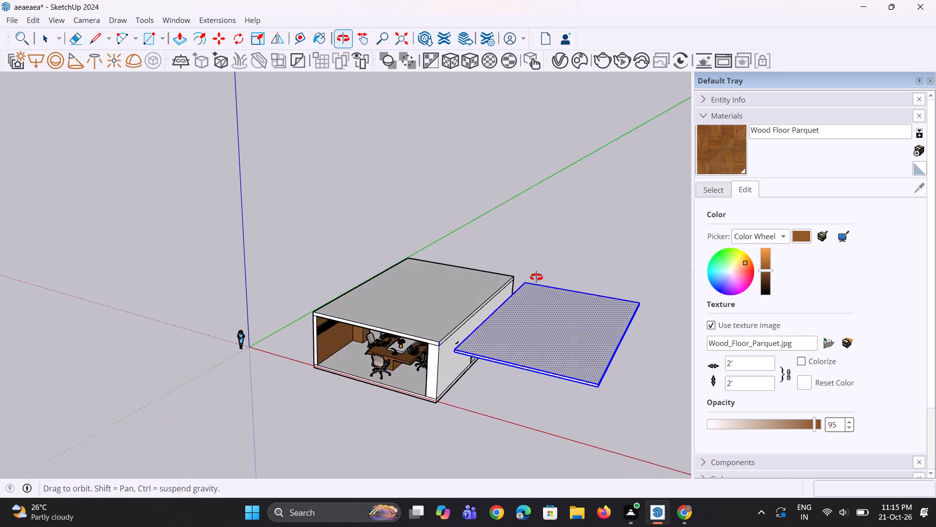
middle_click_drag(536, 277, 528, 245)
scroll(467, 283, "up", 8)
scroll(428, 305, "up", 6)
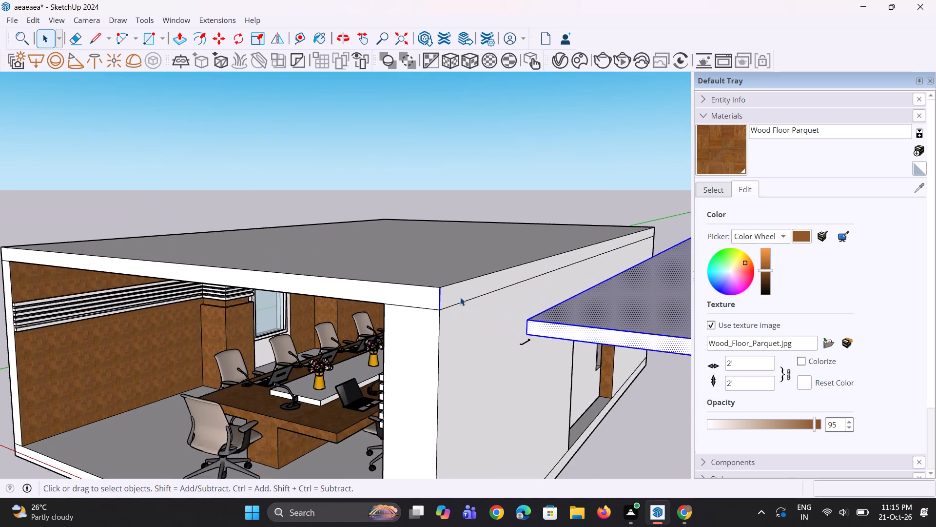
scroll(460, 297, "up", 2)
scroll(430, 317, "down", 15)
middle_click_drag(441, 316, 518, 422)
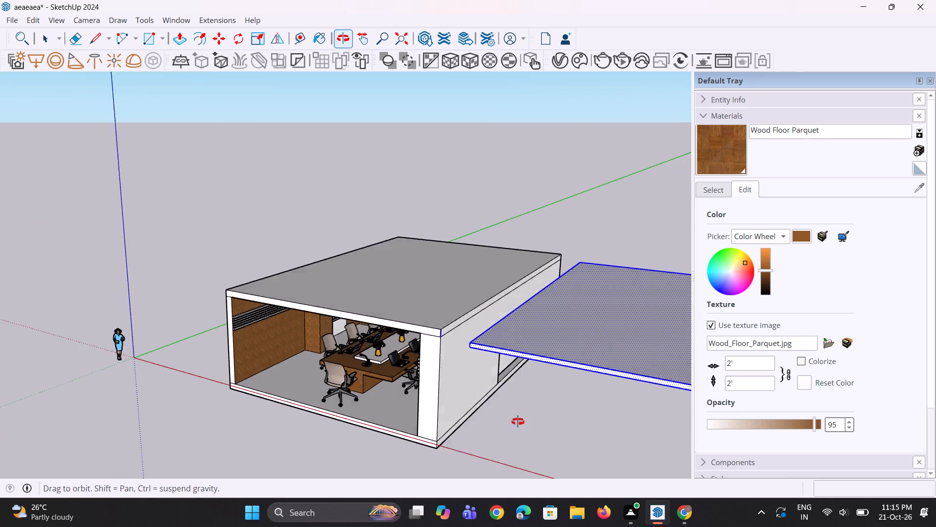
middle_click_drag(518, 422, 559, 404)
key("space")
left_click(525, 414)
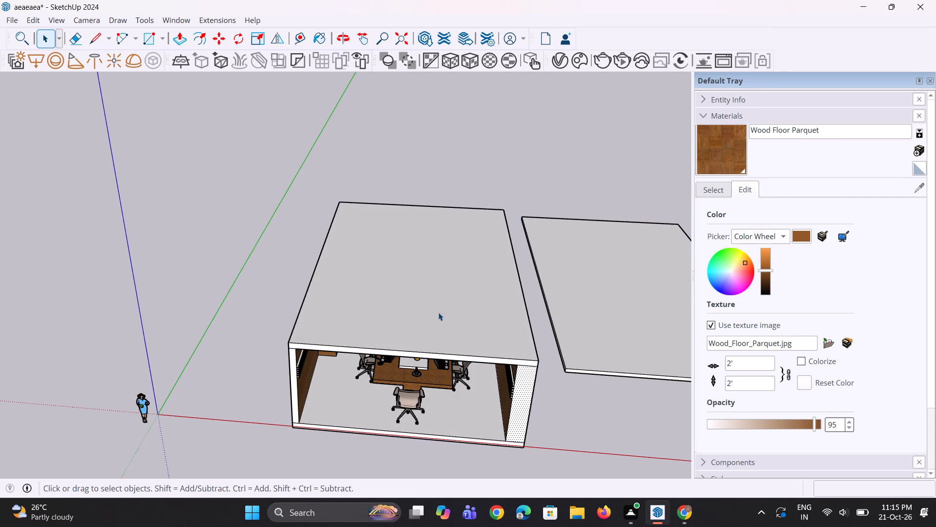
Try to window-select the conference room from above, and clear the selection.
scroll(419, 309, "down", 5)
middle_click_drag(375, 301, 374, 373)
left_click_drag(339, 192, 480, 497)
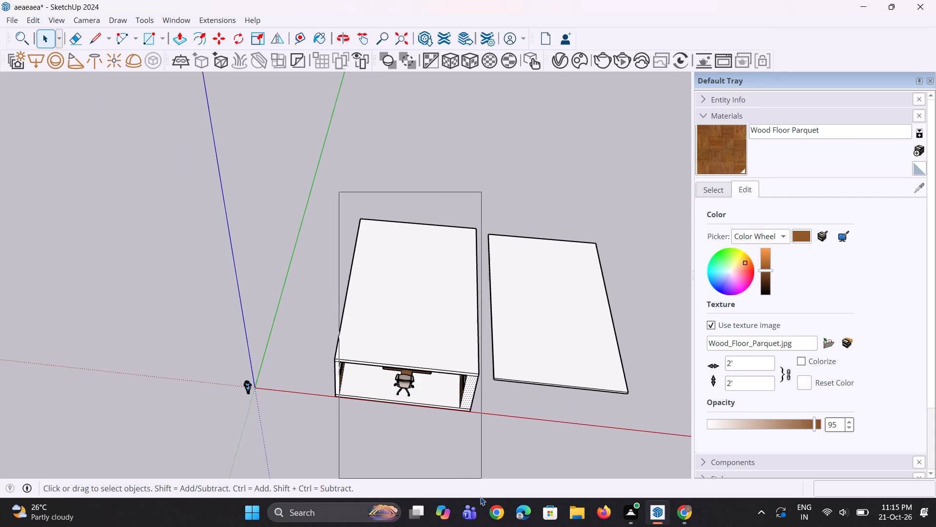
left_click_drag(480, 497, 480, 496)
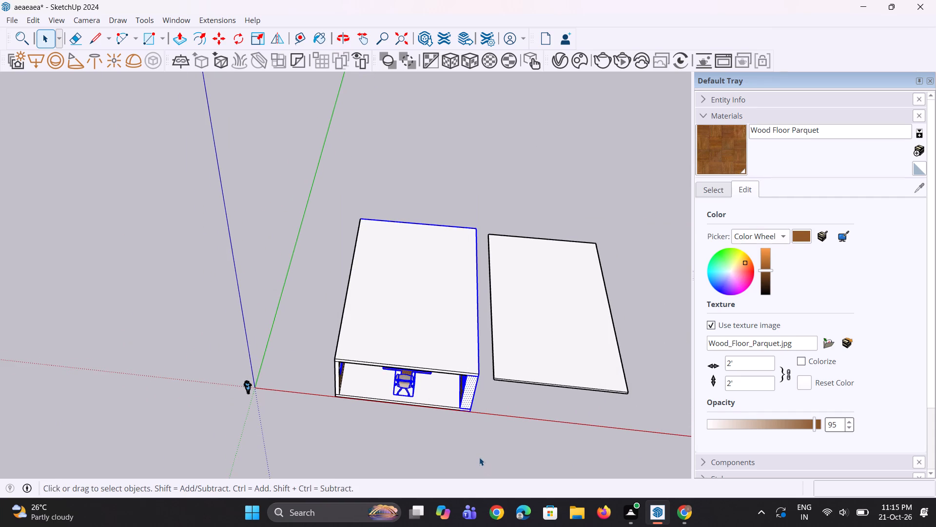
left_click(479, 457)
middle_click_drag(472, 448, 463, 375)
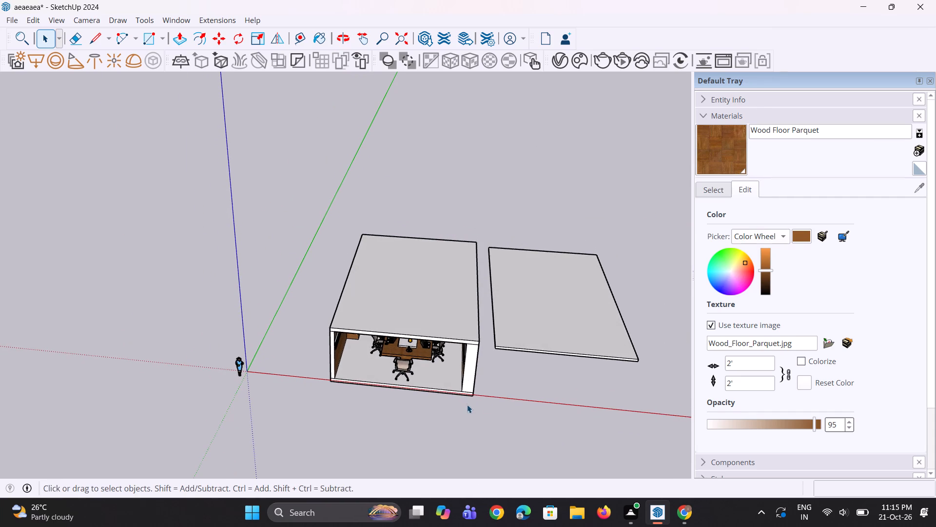
Select the entire separate ceiling panel on its own, without any room geometry, and make it a group.
middle_click_drag(497, 354, 533, 422)
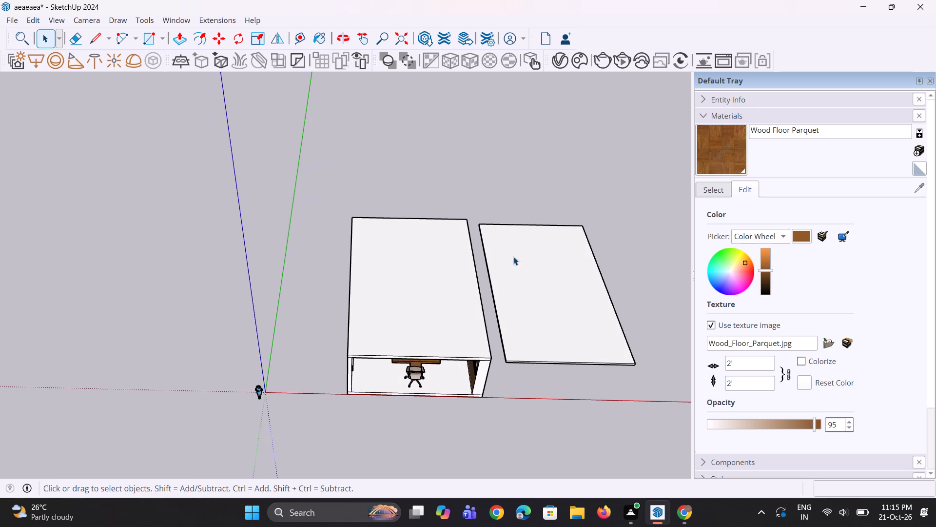
left_click_drag(648, 387, 582, 342)
left_click_drag(582, 342, 493, 157)
left_click_drag(493, 157, 480, 127)
middle_click_drag(488, 261, 460, 303)
key("space")
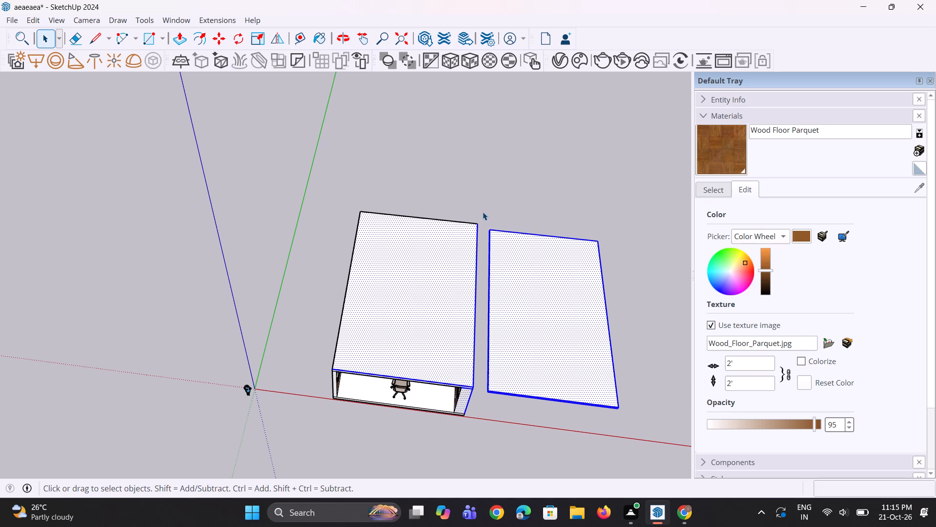
left_click_drag(483, 208, 631, 461)
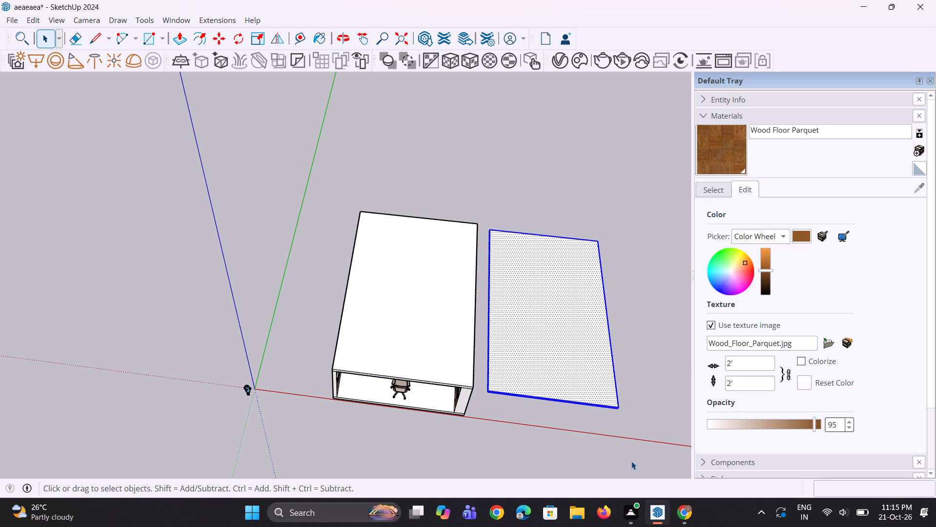
scroll(613, 409, "up", 1)
middle_click_drag(613, 409, 609, 142)
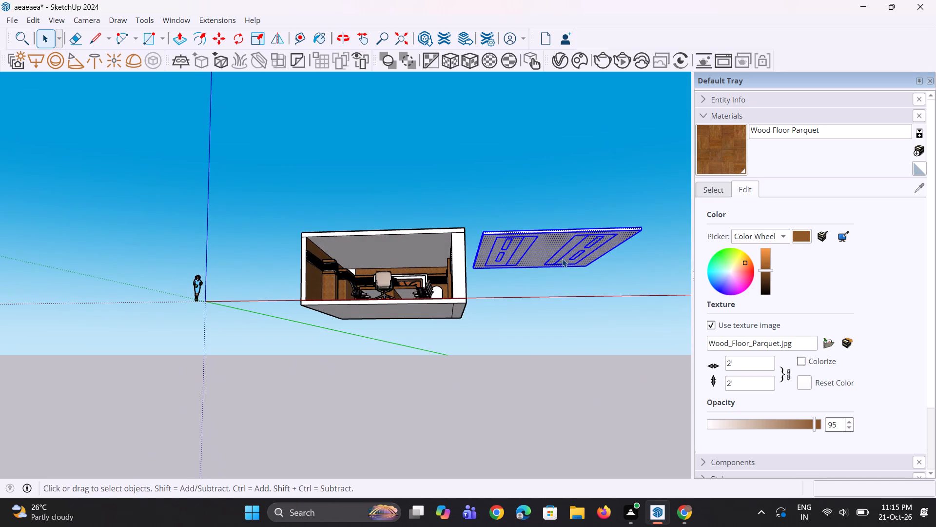
right_click(562, 259)
left_click(603, 378)
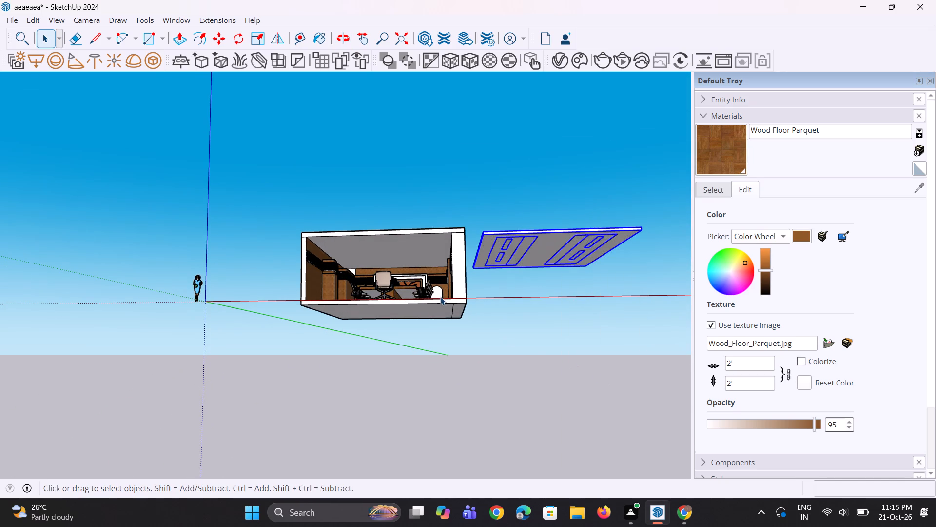
Move the ceiling panel group about 39' into the room, placing its front corner at the opening's upper inner corner beneath the roof slab.
scroll(440, 296, "down", 5)
middle_click_drag(412, 325, 410, 489)
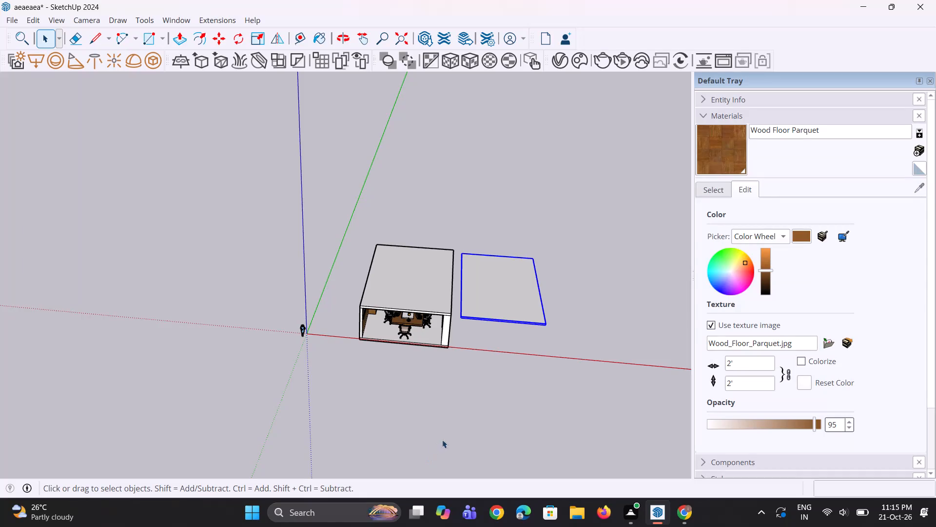
key("m")
left_click(540, 329)
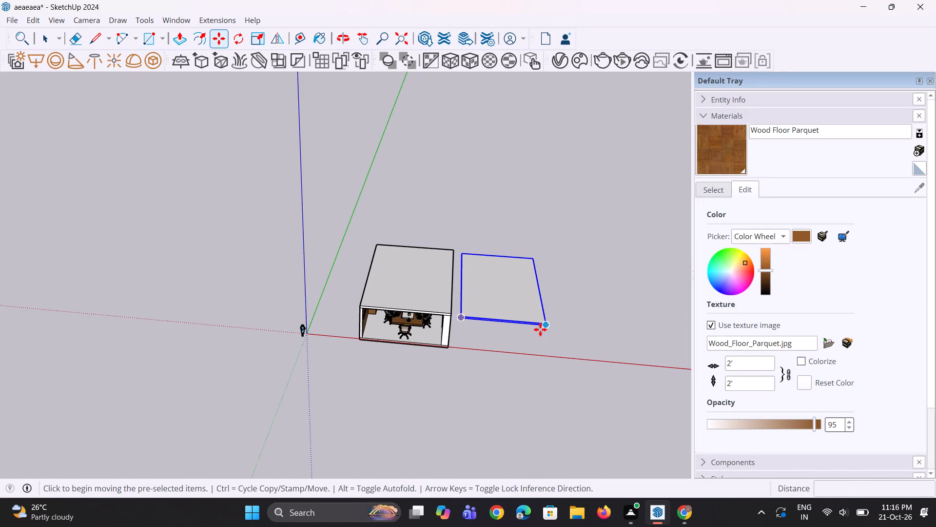
key("Escape")
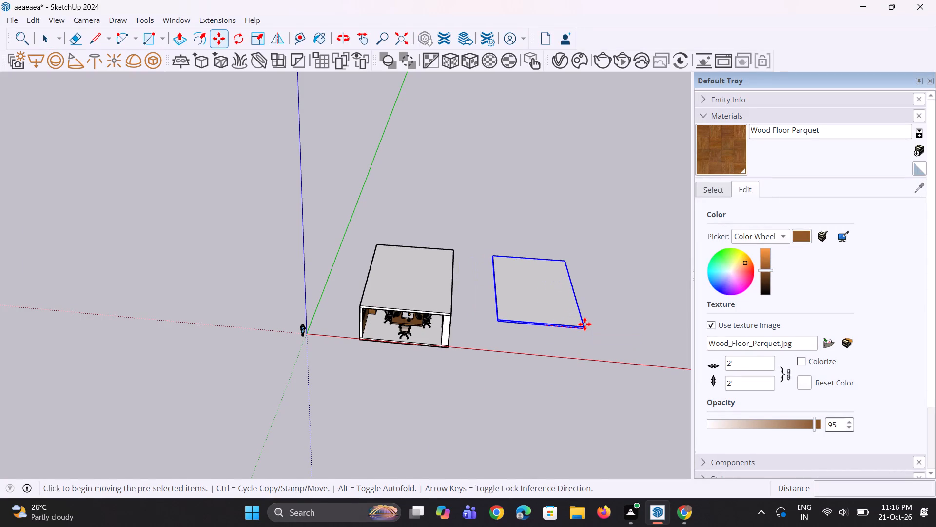
scroll(264, 312, "down", 2)
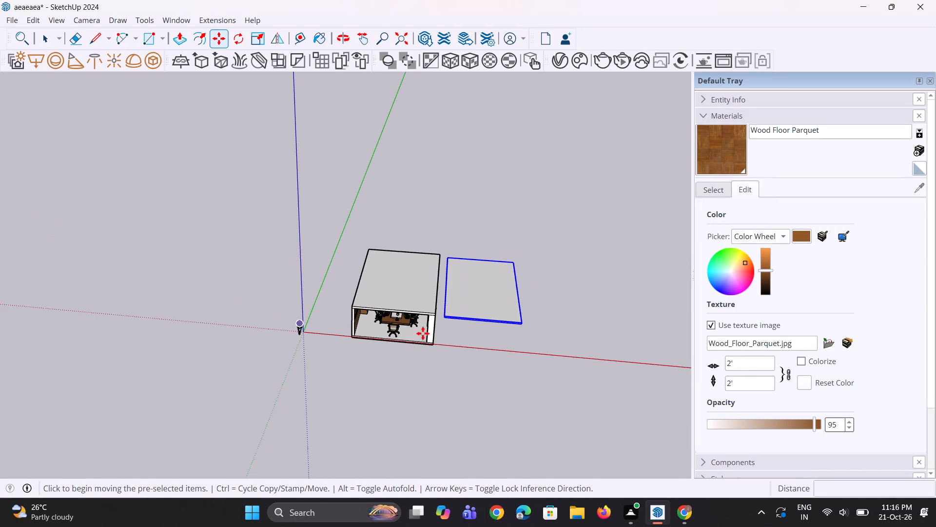
scroll(423, 333, "down", 1)
middle_click_drag(437, 327, 438, 280)
scroll(440, 317, "up", 9)
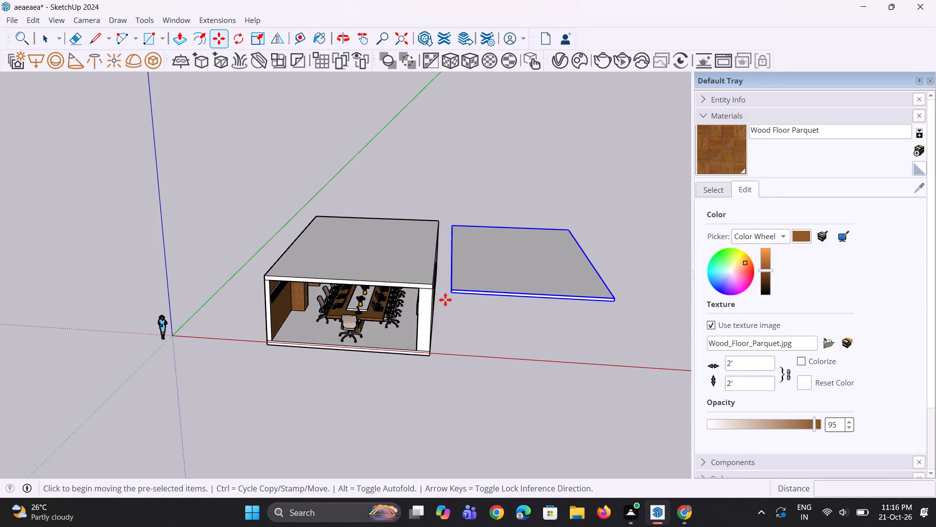
left_click_drag(454, 295, 450, 302)
scroll(287, 299, "up", 4)
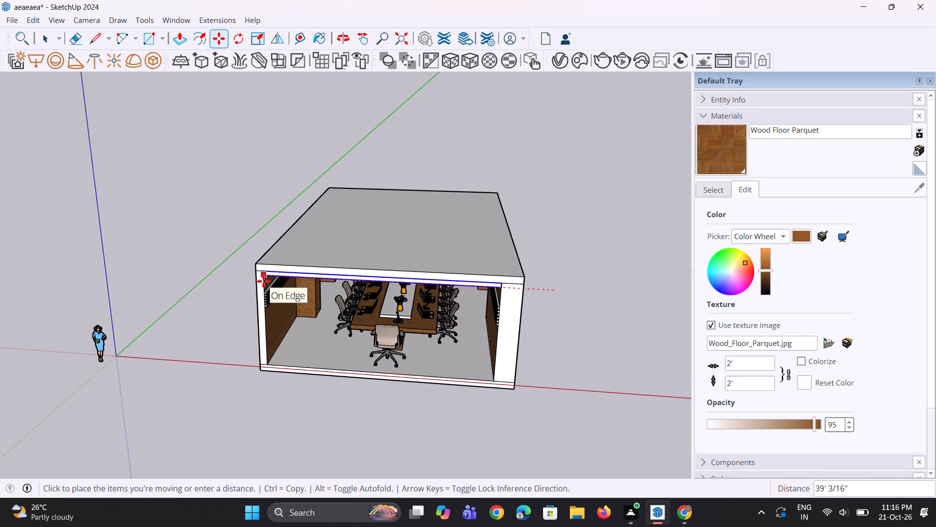
left_click(263, 281)
Lower the ceiling panel group about 1' below the roof slab along the room's side wall.
middle_click_drag(298, 319, 317, 258)
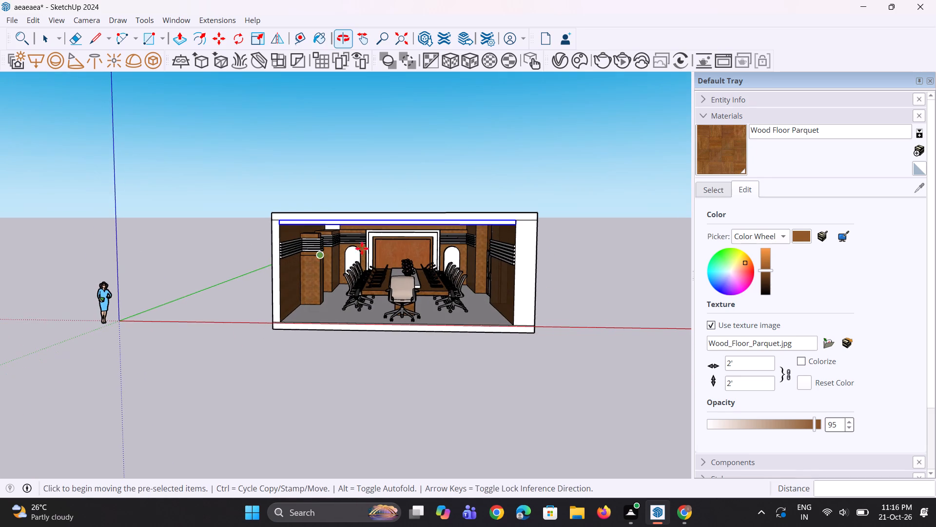
scroll(448, 258, "up", 3)
scroll(553, 220, "up", 7)
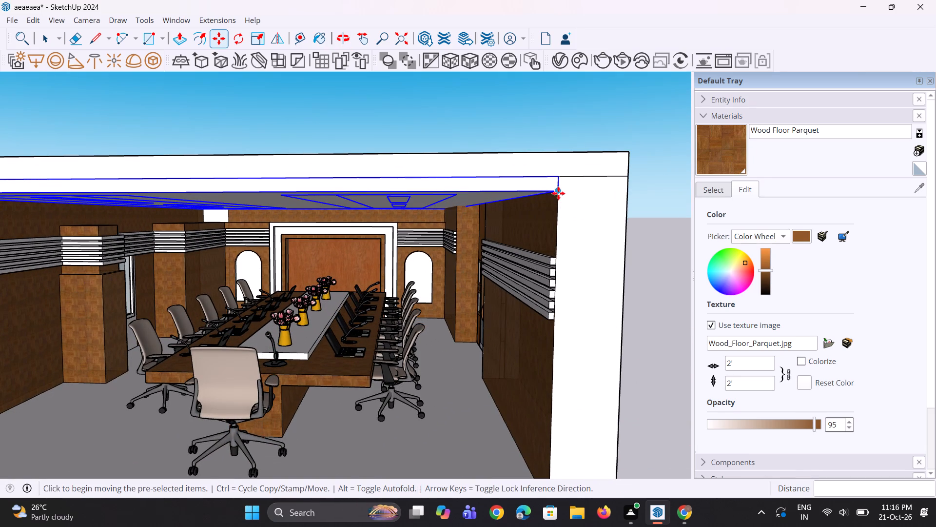
left_click(558, 193)
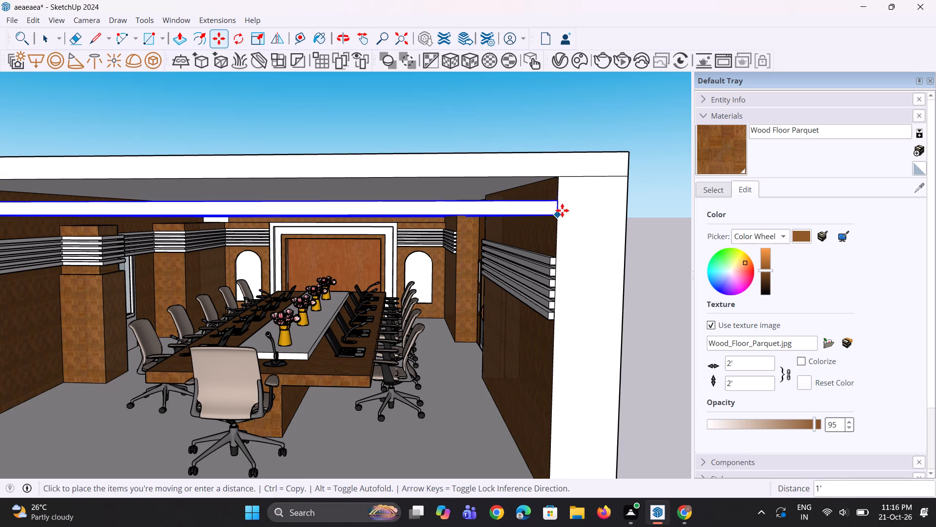
left_click(564, 207)
Explode the ceiling panel group inside the room and clear the selection.
middle_click_drag(550, 228, 557, 193)
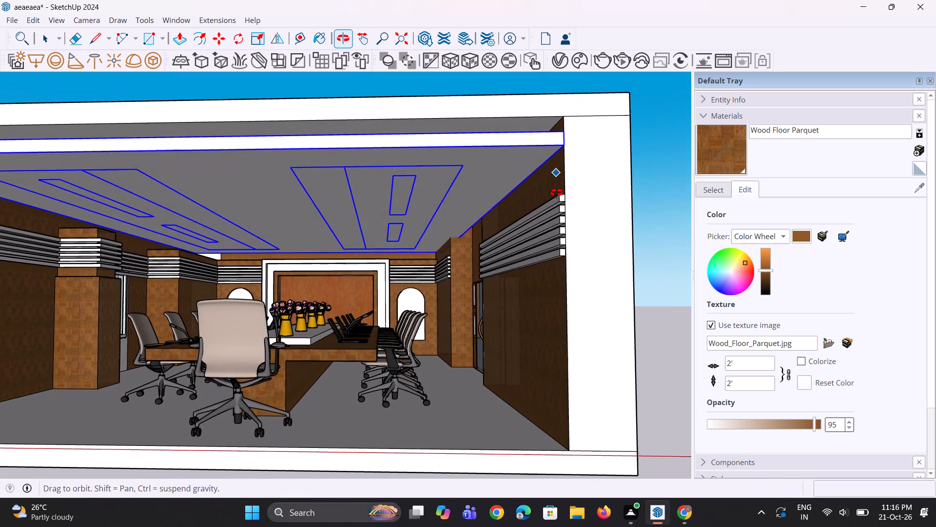
middle_click_drag(557, 193, 556, 202)
right_click(515, 188)
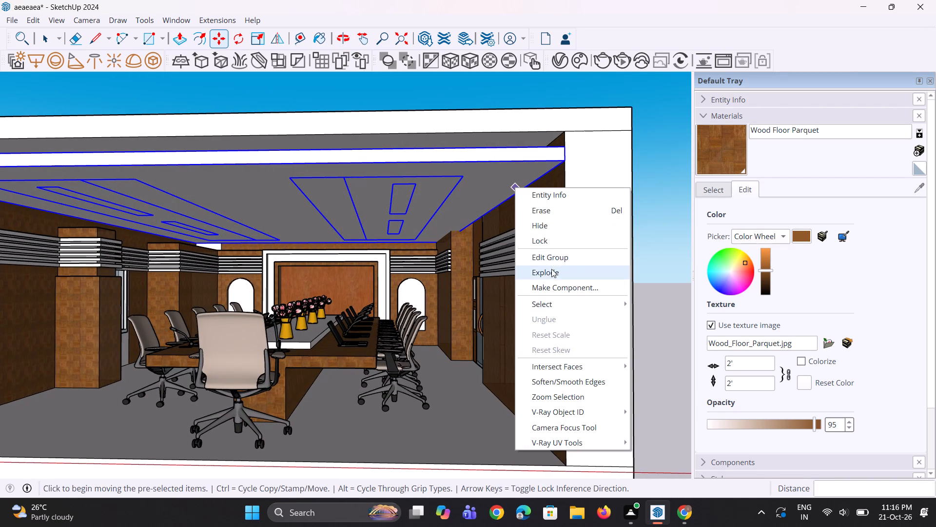
left_click(551, 270)
left_click(656, 251)
left_click(650, 252)
key("space")
key("space")
double_click(650, 252)
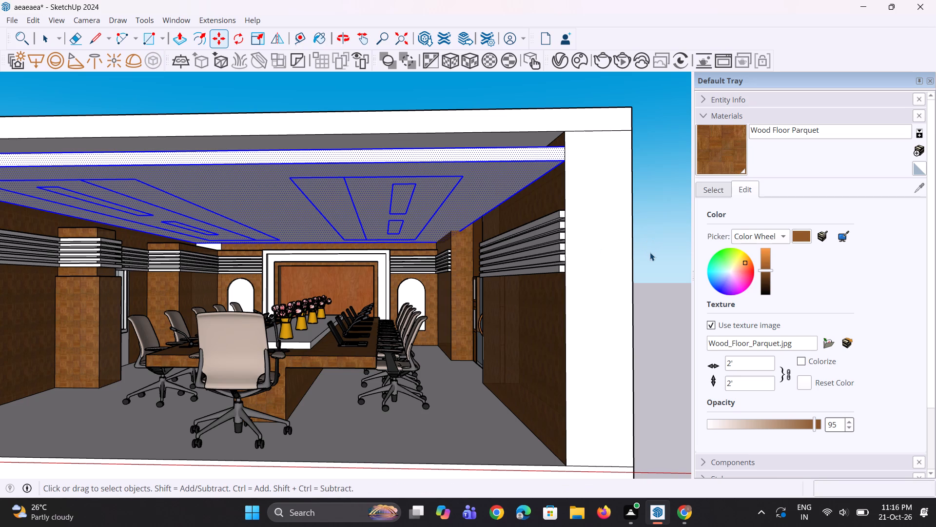
Clear the selection, then Push/Pull both long ceiling strips containing the rectangular cutouts down about 5 7/16".
double_click(654, 249)
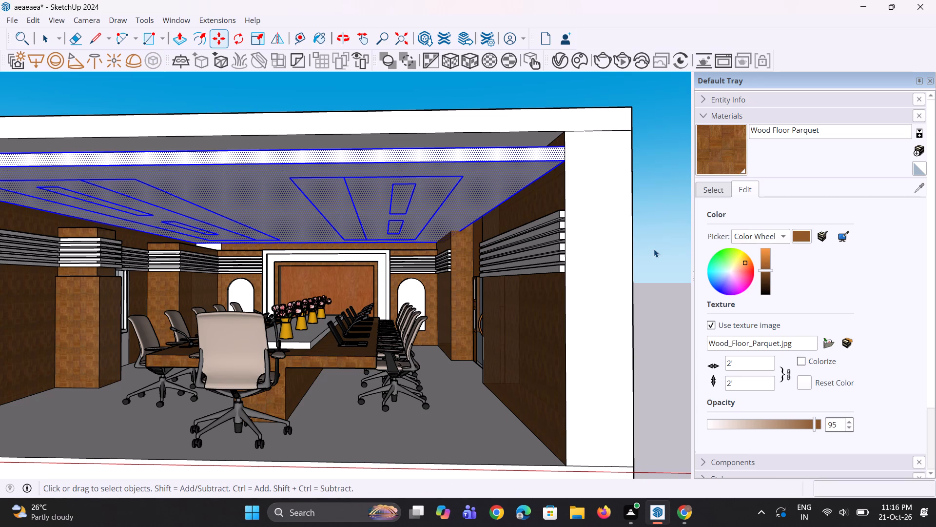
left_click(654, 249)
scroll(448, 215, "up", 3)
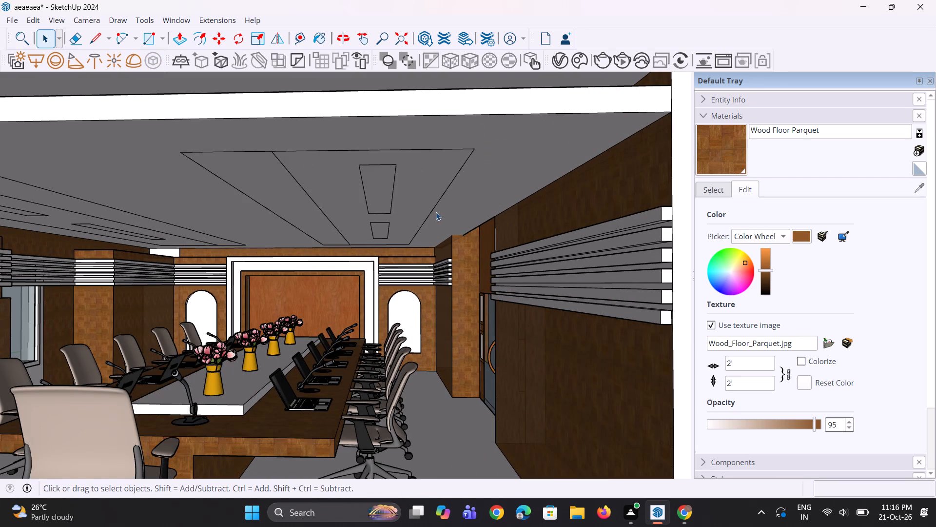
key("p")
left_click(420, 201)
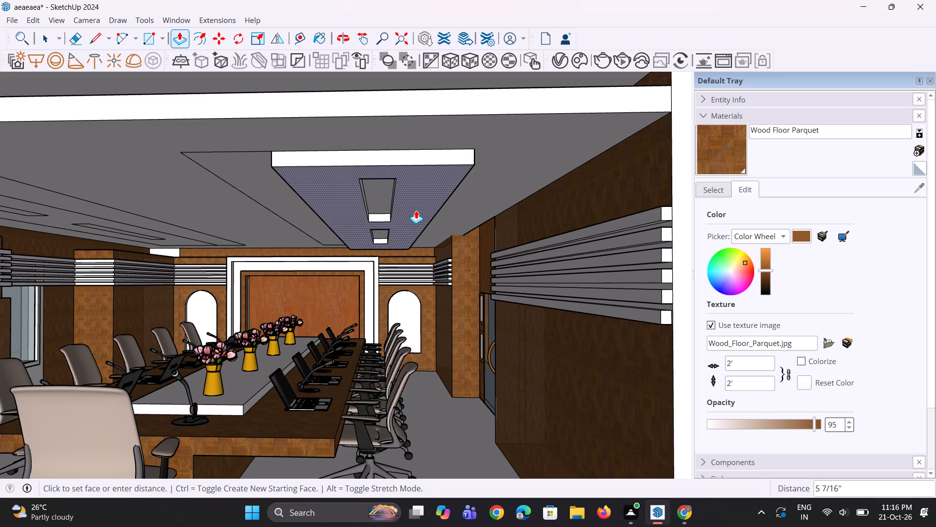
left_click(416, 210)
scroll(433, 214, "down", 4)
scroll(195, 231, "up", 3)
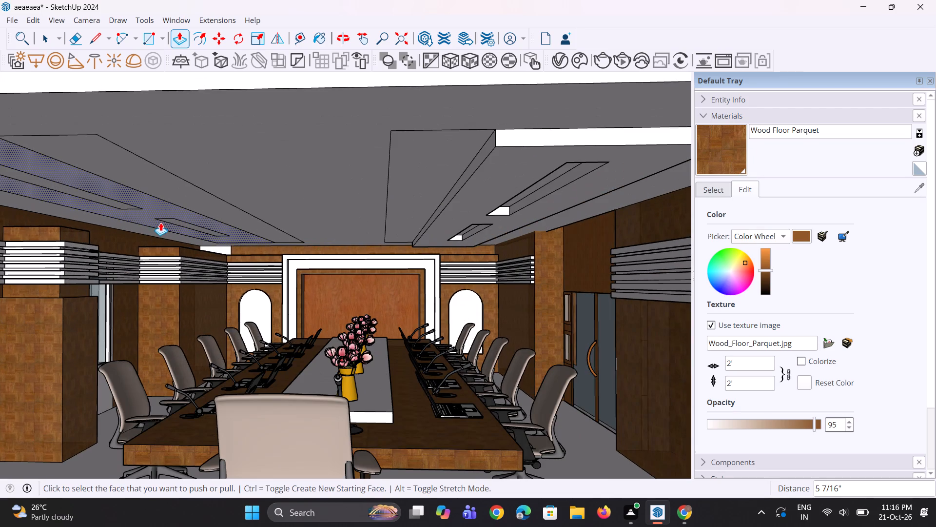
double_click(157, 223)
Push/Pull both ceiling strips with the rectangular cutouts down a further 4 5/16" or so.
middle_click_drag(224, 251, 273, 237)
scroll(269, 242, "down", 3)
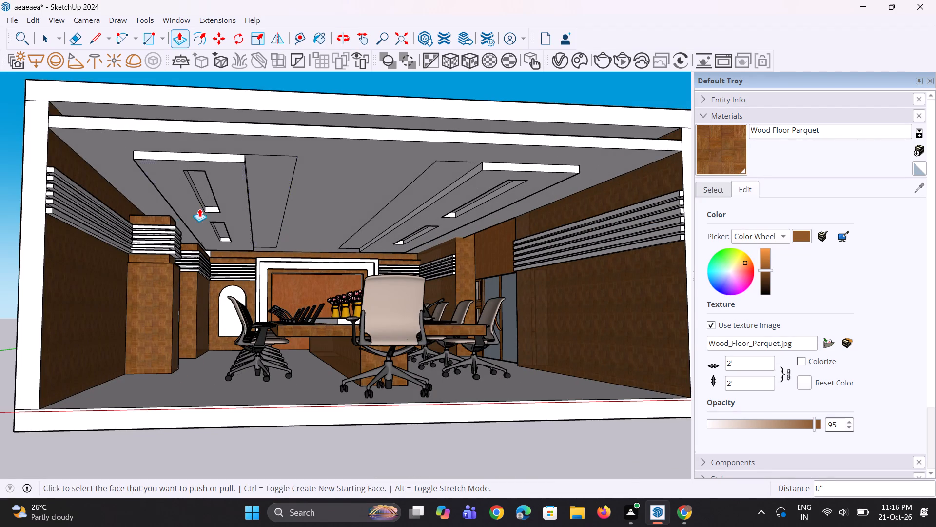
scroll(170, 208, "up", 2)
left_click(189, 203)
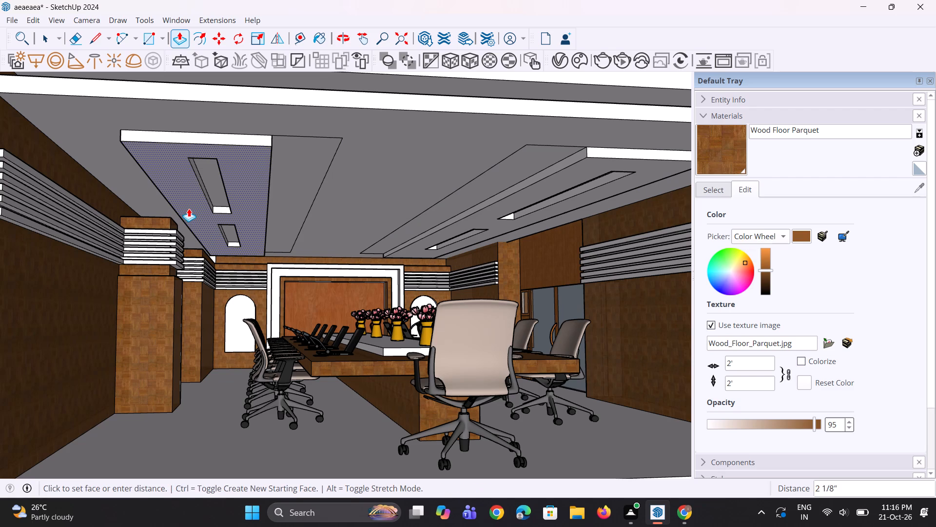
left_click(188, 210)
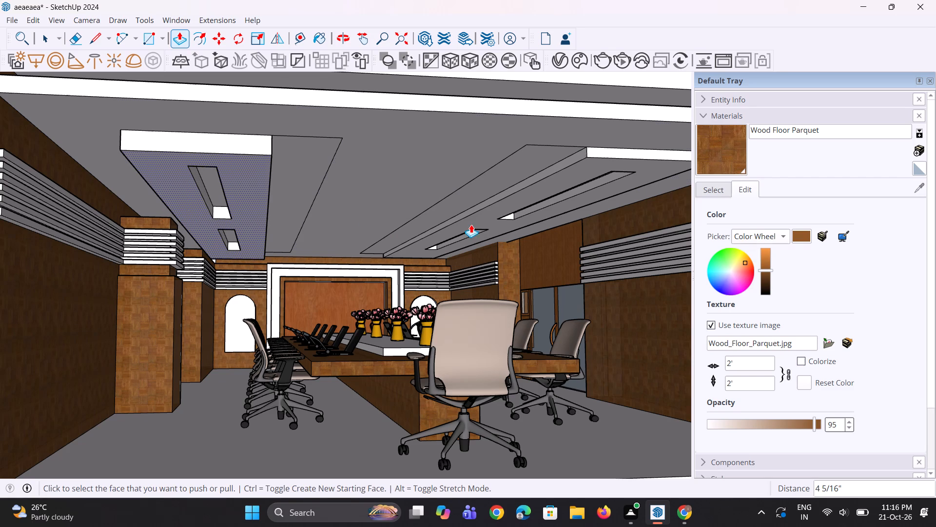
double_click(482, 221)
Push/Pull the main ceiling face surrounding the strips down about 2 3/16", leaving the plain inner strips recessed.
middle_click_drag(480, 224, 448, 210)
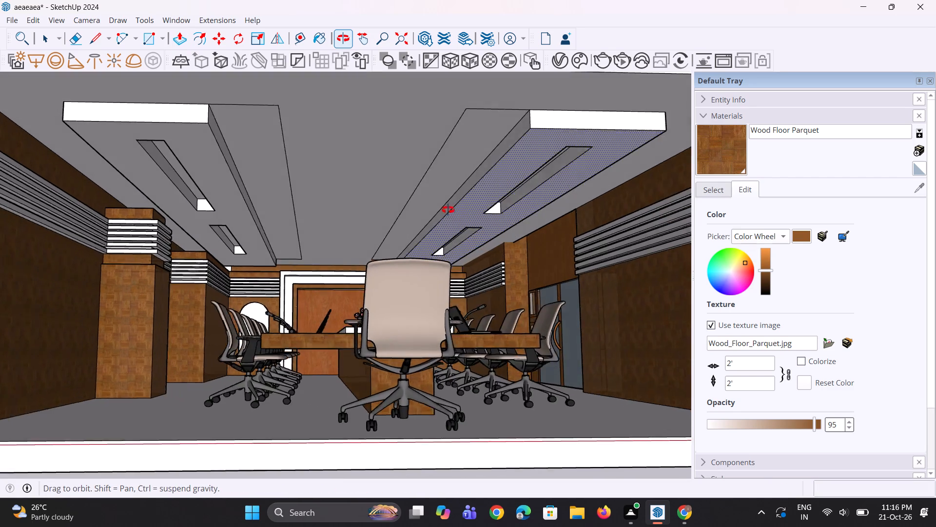
middle_click_drag(448, 210, 444, 209)
scroll(421, 229, "down", 3)
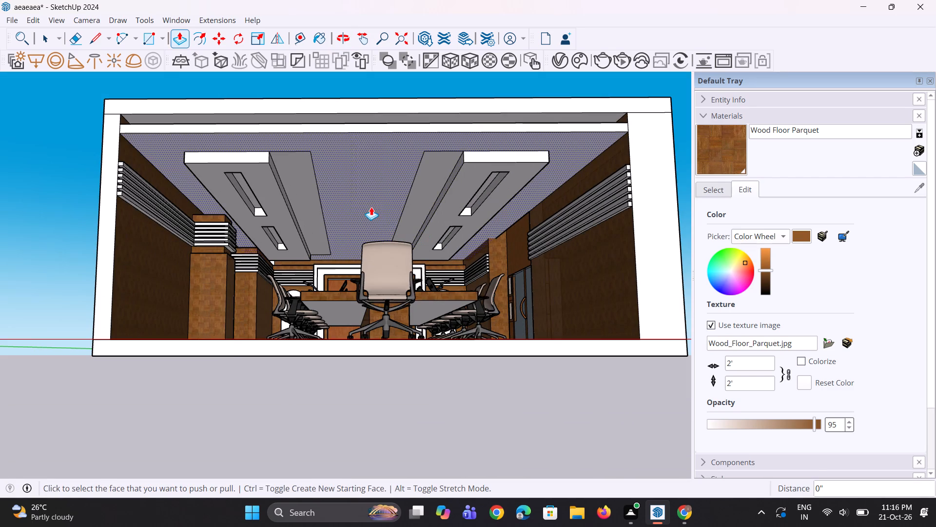
left_click(363, 201)
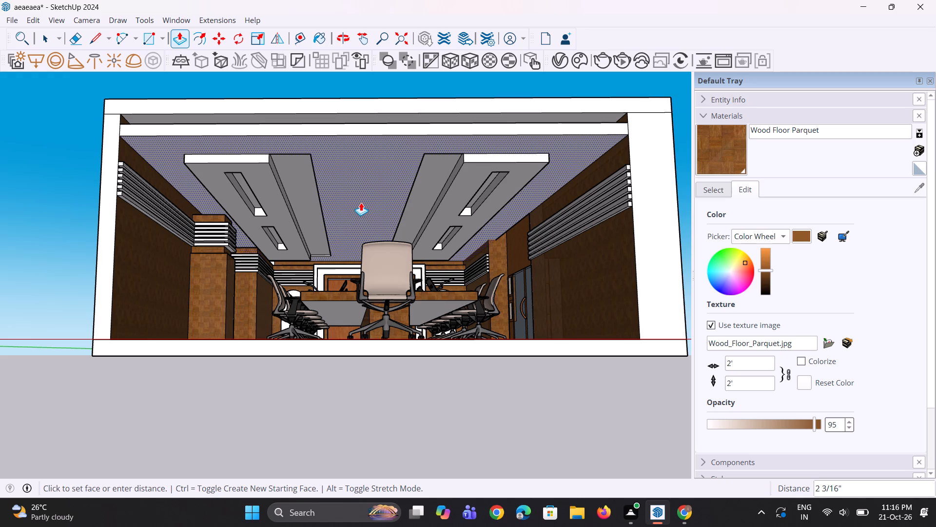
left_click(361, 203)
scroll(329, 222, "down", 3)
key("space")
key("space")
middle_click_drag(394, 218, 381, 227)
key("space")
key("space")
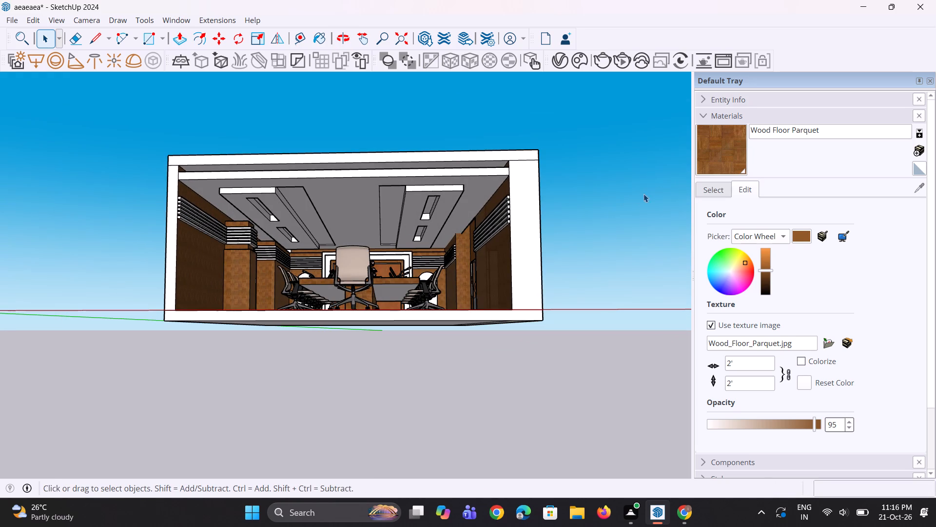
Paint the two recessed inner ceiling strips beside the lowered panels with Wood Floor Parquet.
left_click(709, 158)
scroll(414, 205, "up", 3)
scroll(356, 205, "up", 3)
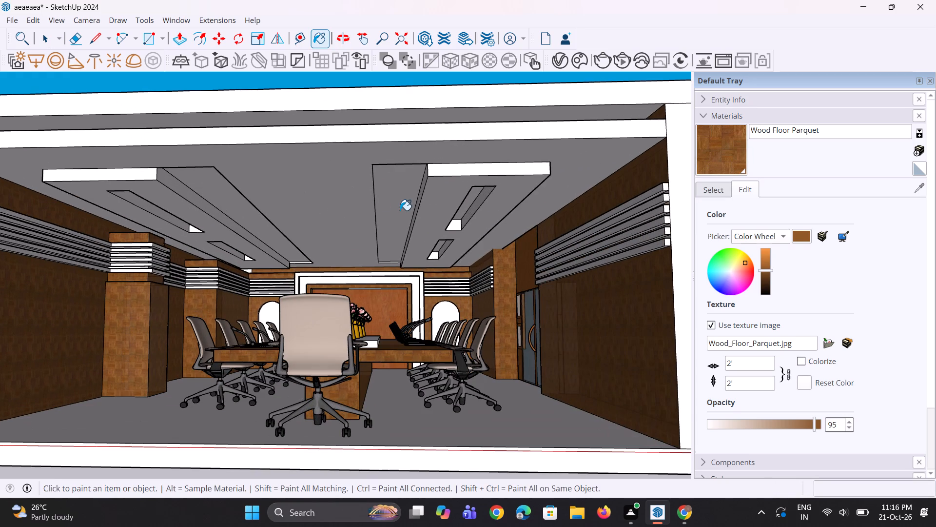
left_click(400, 210)
left_click(278, 244)
Paint the small end faces of both recessed ceiling strips near the back wall with Wood Floor Parquet.
scroll(296, 264, "up", 5)
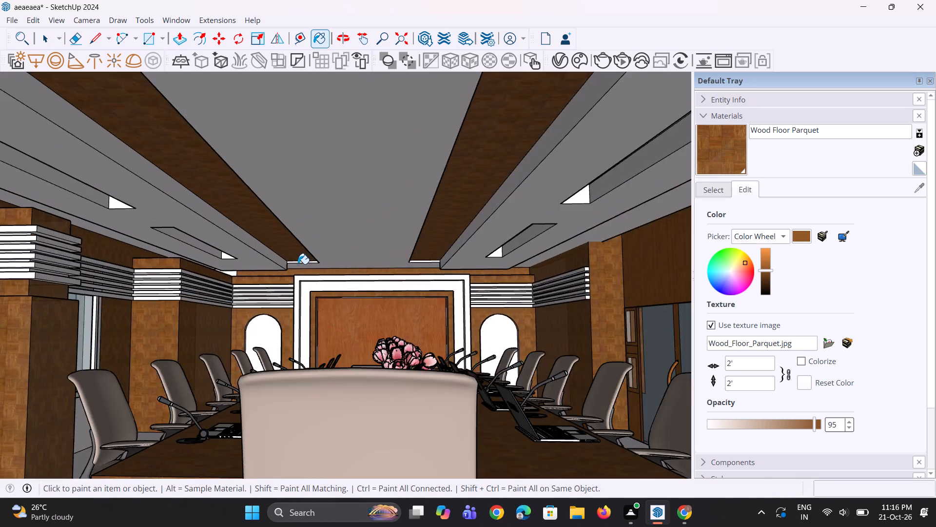
scroll(298, 264, "up", 10)
left_click(304, 261)
scroll(292, 259, "down", 5)
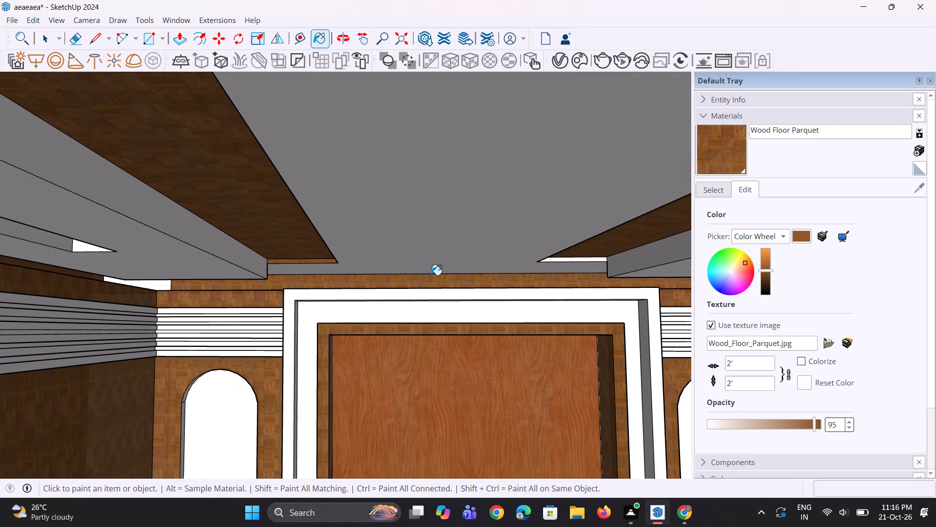
scroll(581, 268, "up", 2)
left_click(581, 258)
scroll(491, 289, "down", 9)
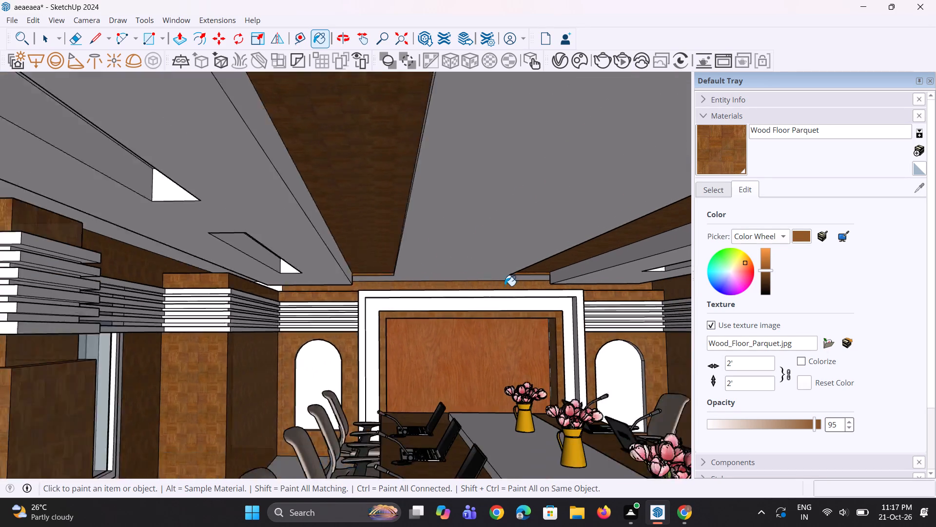
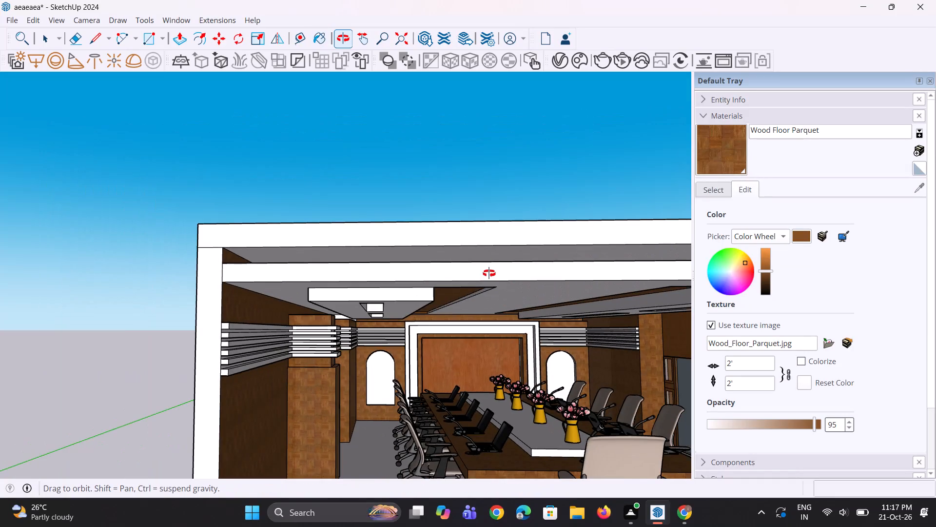
Paint the narrow inner-edge side faces running along both recessed ceiling strips with Wood Floor Parquet.
scroll(468, 240, "up", 9)
middle_click_drag(465, 229, 487, 239)
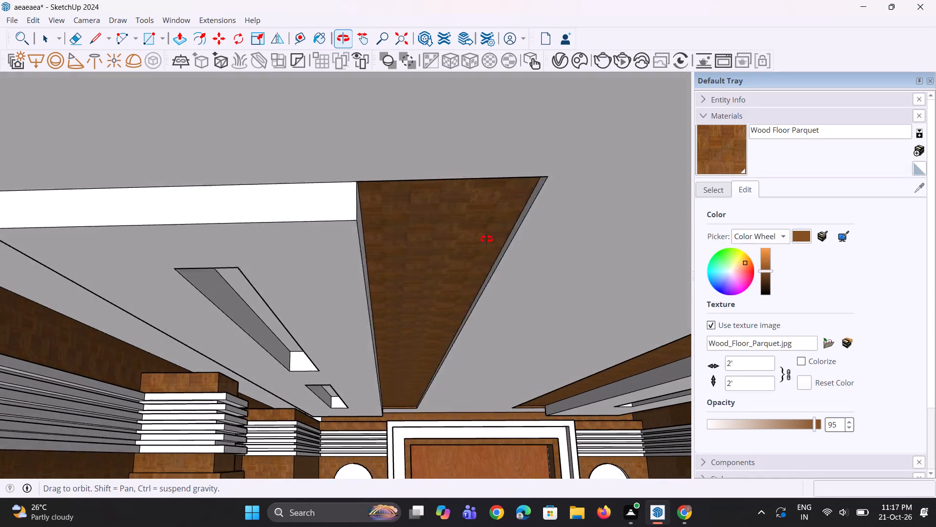
middle_click_drag(487, 239, 489, 241)
left_click(529, 248)
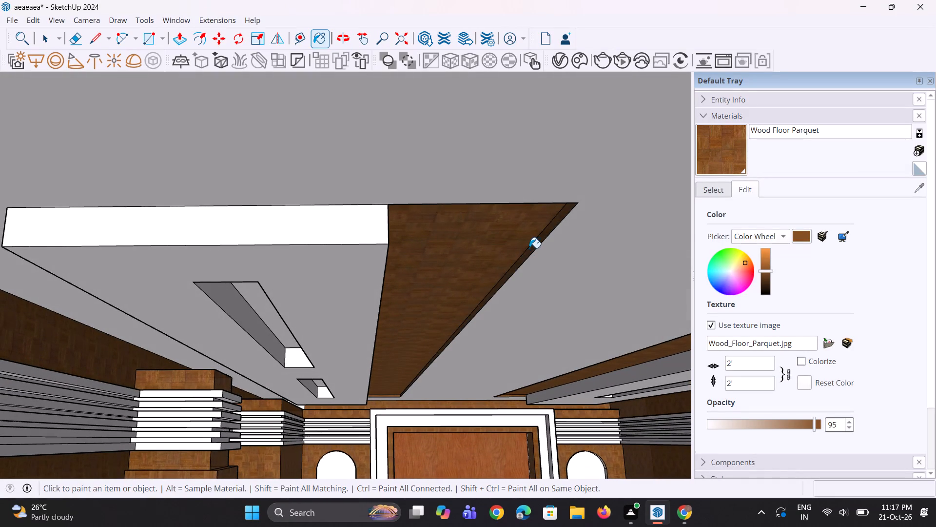
middle_click_drag(529, 248, 420, 254)
scroll(318, 291, "down", 4)
middle_click_drag(254, 281, 273, 280)
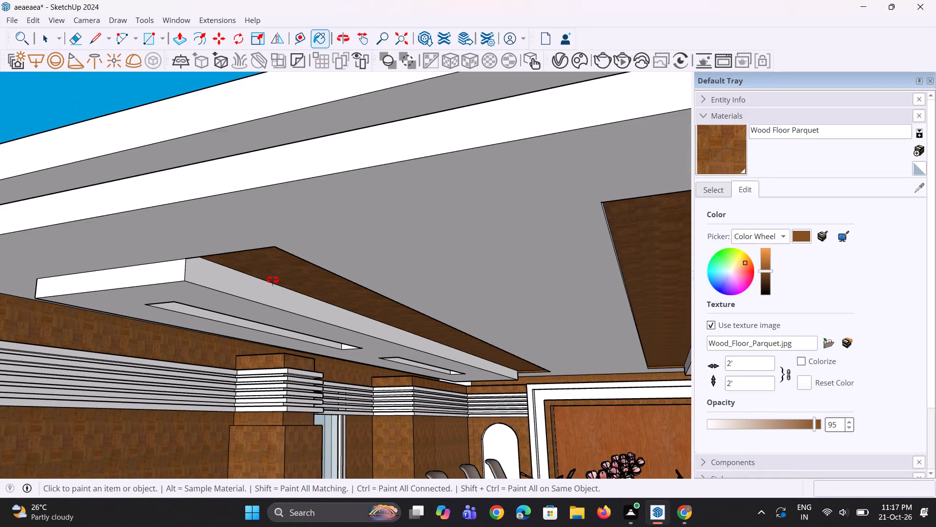
middle_click_drag(273, 280, 369, 253)
scroll(368, 282, "down", 4)
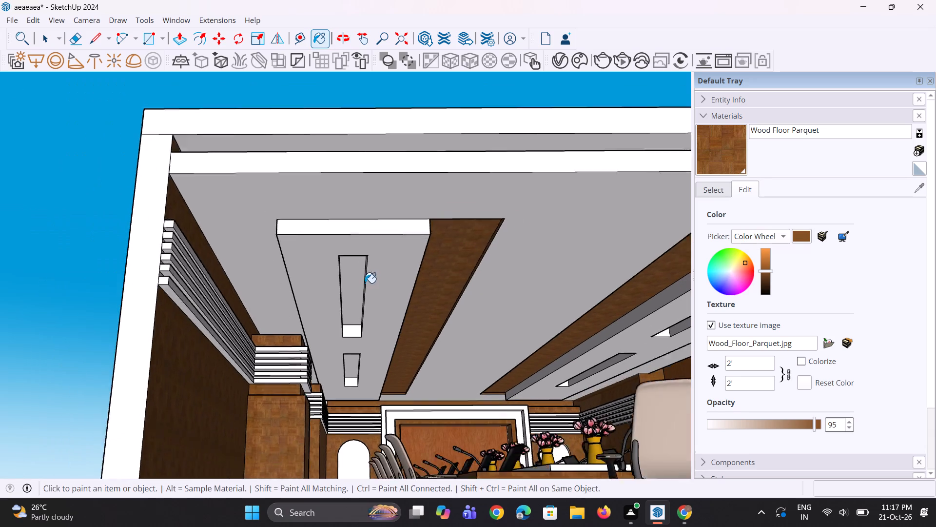
scroll(365, 283, "down", 1)
scroll(586, 291, "up", 6)
middle_click_drag(559, 296, 487, 298)
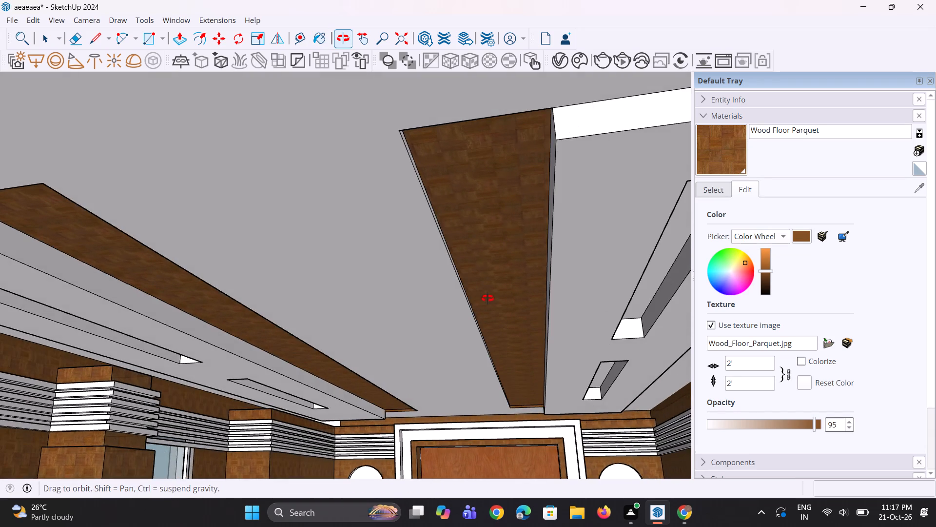
middle_click_drag(487, 298, 486, 298)
scroll(469, 298, "up", 8)
left_click(457, 279)
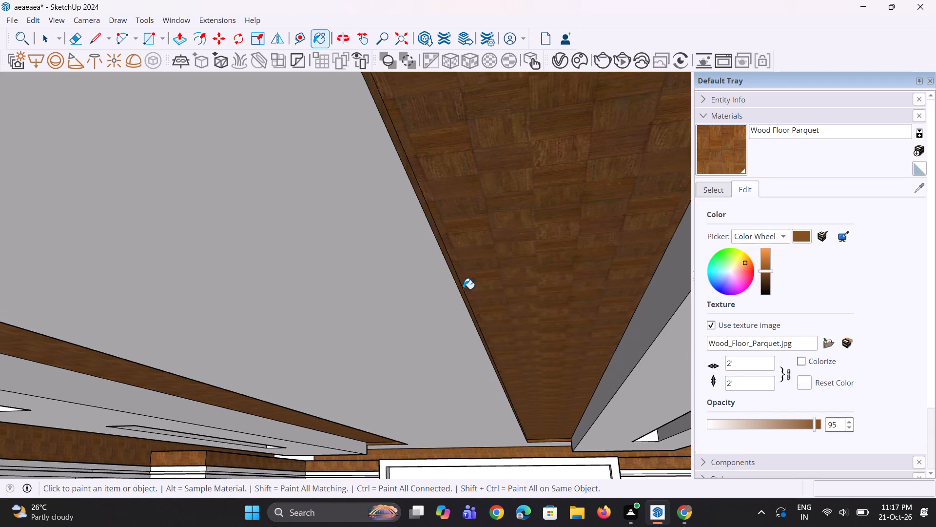
Paint the inside faces of the long rectangular cutout in the lowered ceiling panel on the double-door side with Wood Floor Parquet.
scroll(474, 312, "down", 10)
middle_click_drag(471, 270, 494, 291)
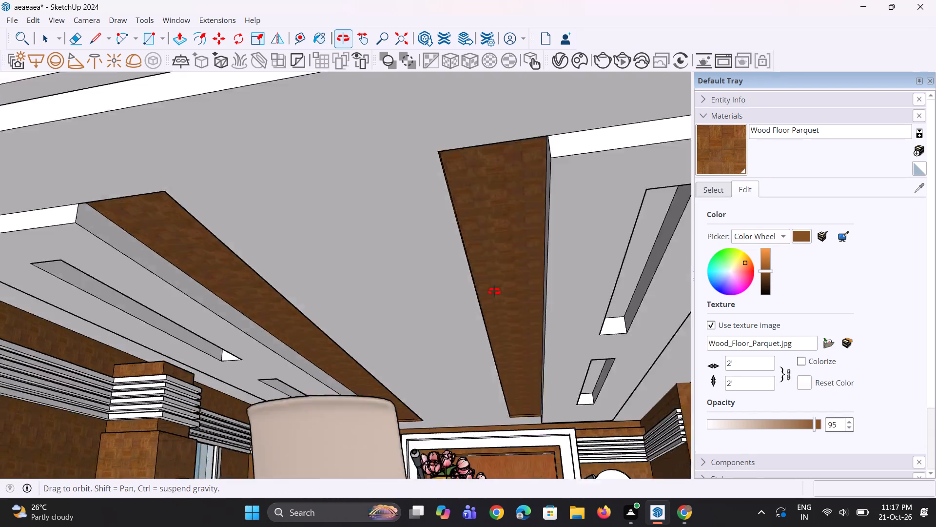
middle_click_drag(494, 291, 504, 309)
scroll(505, 310, "down", 5)
scroll(482, 370, "up", 1)
middle_click_drag(482, 370, 499, 345)
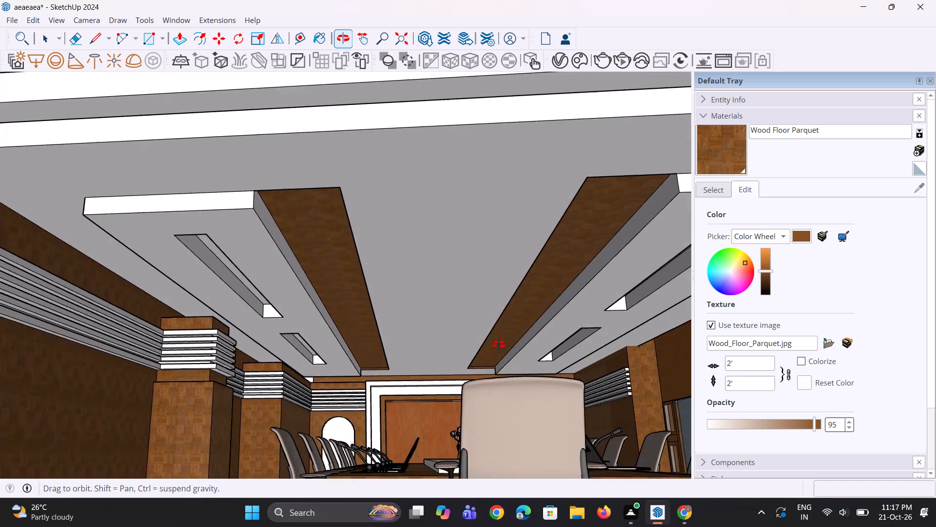
middle_click_drag(499, 345, 500, 346)
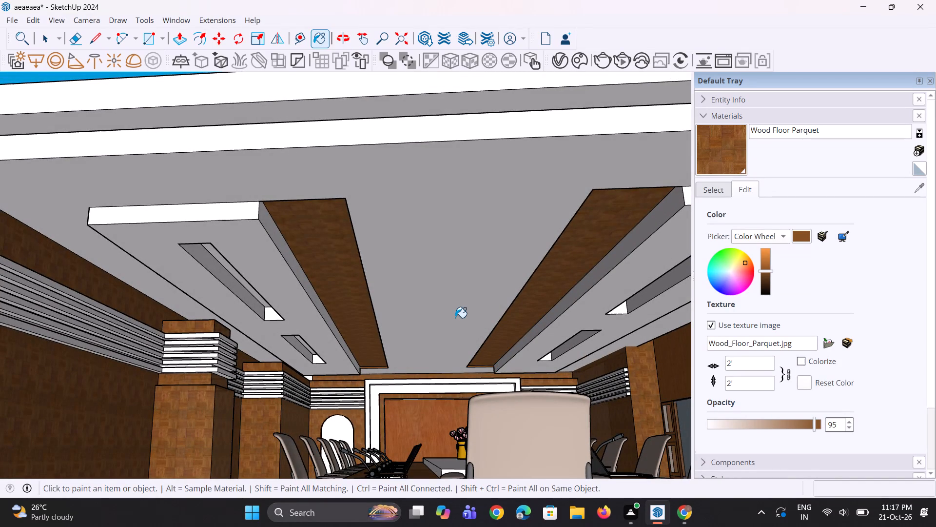
scroll(455, 318, "down", 3)
scroll(599, 279, "up", 6)
middle_click_drag(595, 282, 566, 267)
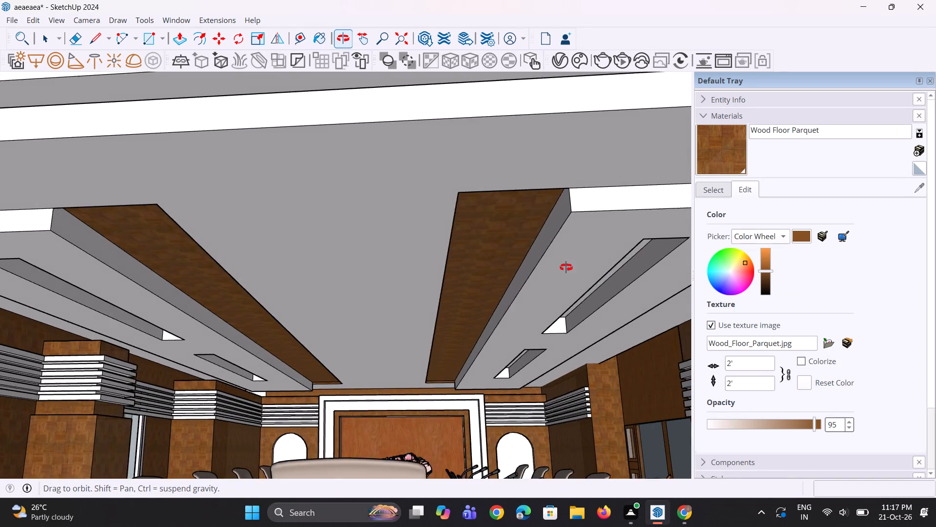
middle_click_drag(566, 267, 553, 256)
scroll(584, 249, "up", 1)
left_click(582, 247)
left_click(561, 317)
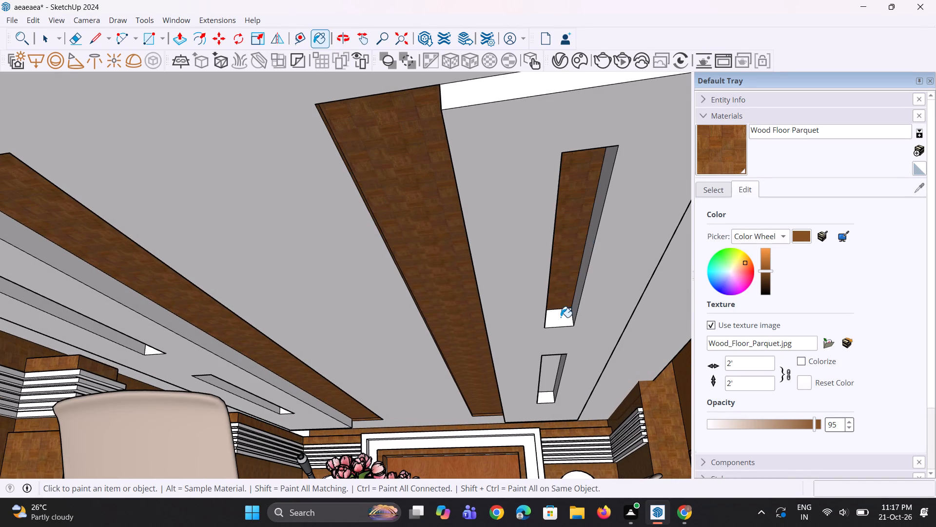
left_click(581, 279)
middle_click_drag(578, 274, 532, 270)
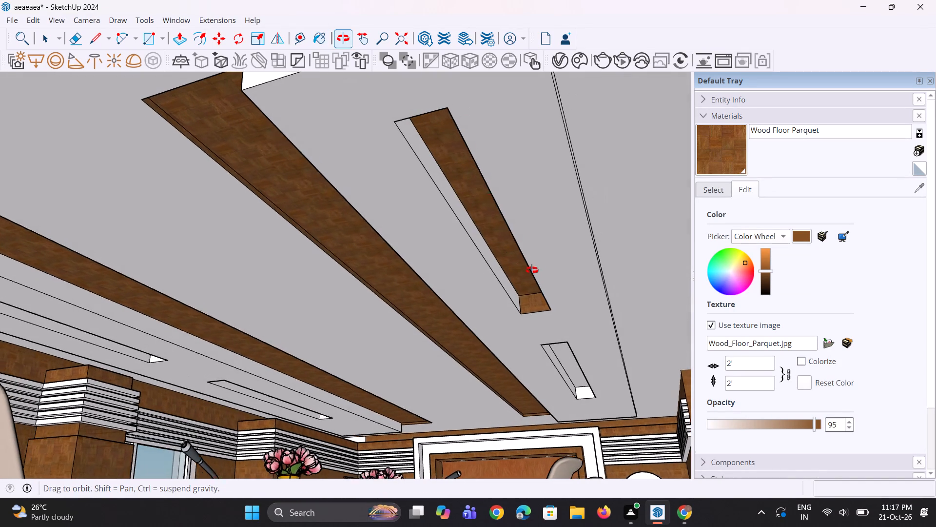
middle_click_drag(532, 270, 532, 271)
left_click(505, 280)
Paint the inside faces of the short cutout in the same door-side ceiling panel with Wood Floor Parquet.
scroll(542, 346, "up", 2)
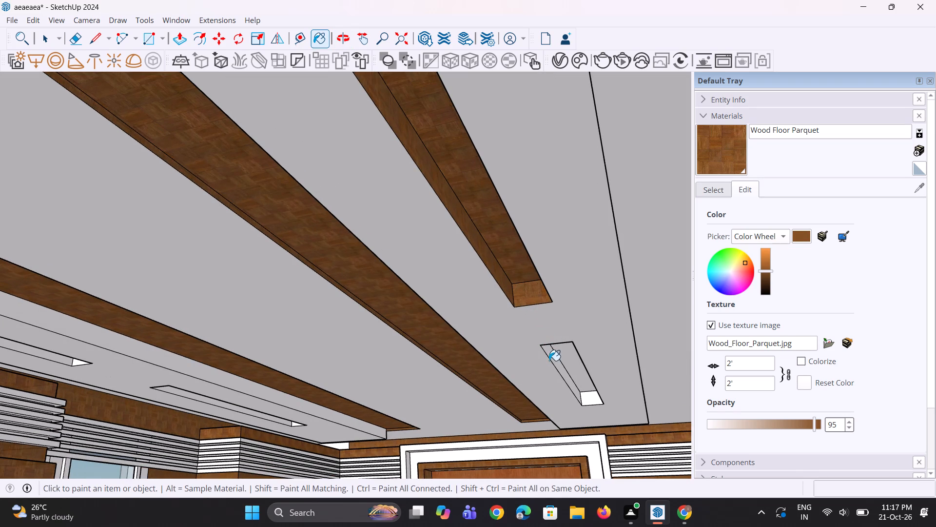
left_click(554, 361)
left_click(565, 360)
middle_click_drag(568, 360, 614, 347)
left_click(608, 359)
left_click(582, 407)
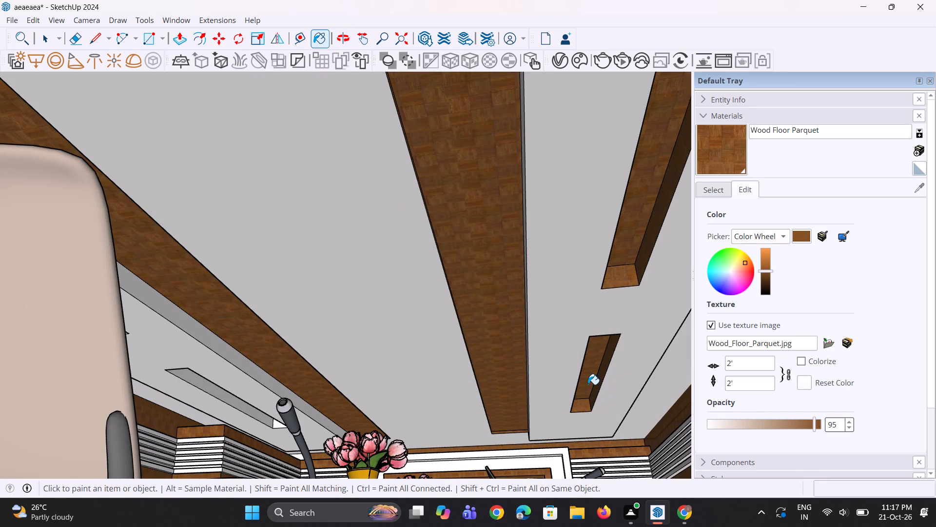
Paint the inside faces of the long cutout in the opposite lowered ceiling panel with Wood Floor Parquet.
scroll(588, 384, "down", 6)
scroll(335, 361, "up", 7)
left_click(333, 341)
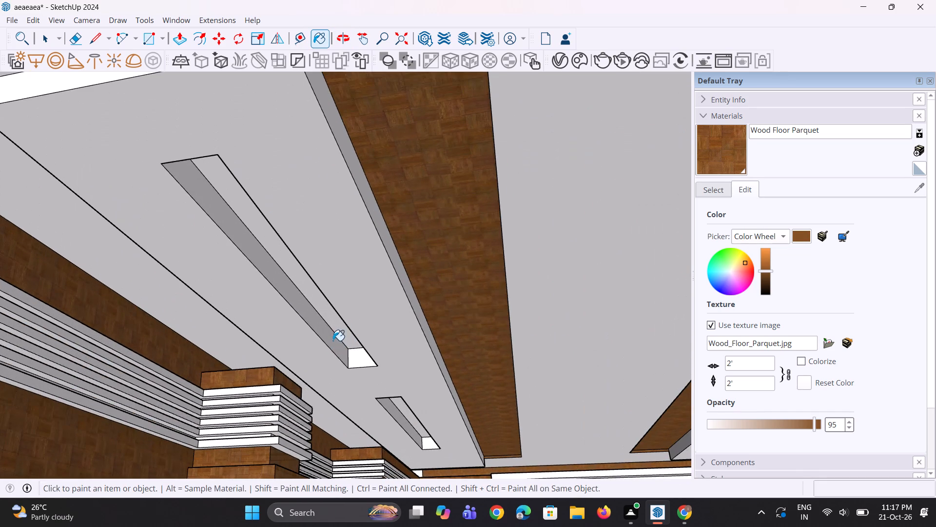
left_click(340, 331)
middle_click_drag(334, 339, 427, 348)
left_click(421, 324)
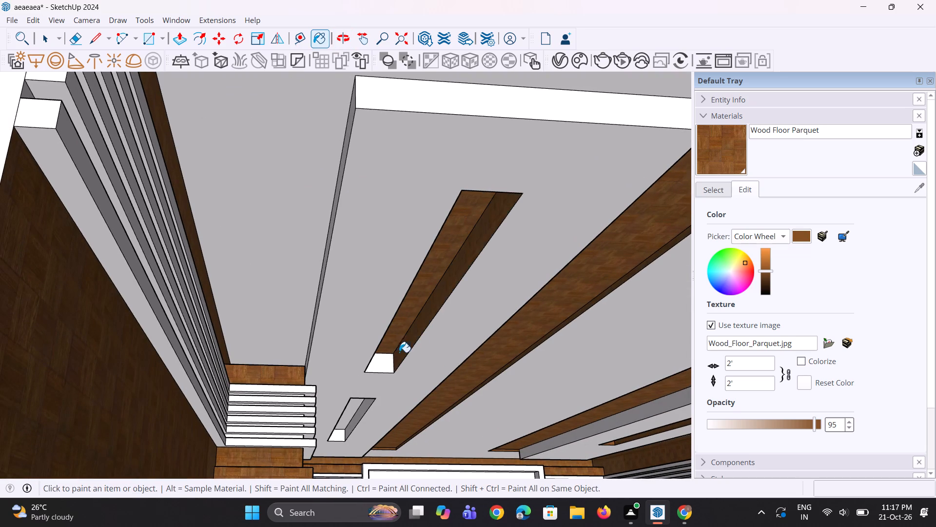
left_click(380, 359)
Paint the inside faces of the short cutout in that opposite ceiling panel with Wood Floor Parquet.
scroll(378, 331, "down", 3)
scroll(371, 424, "up", 4)
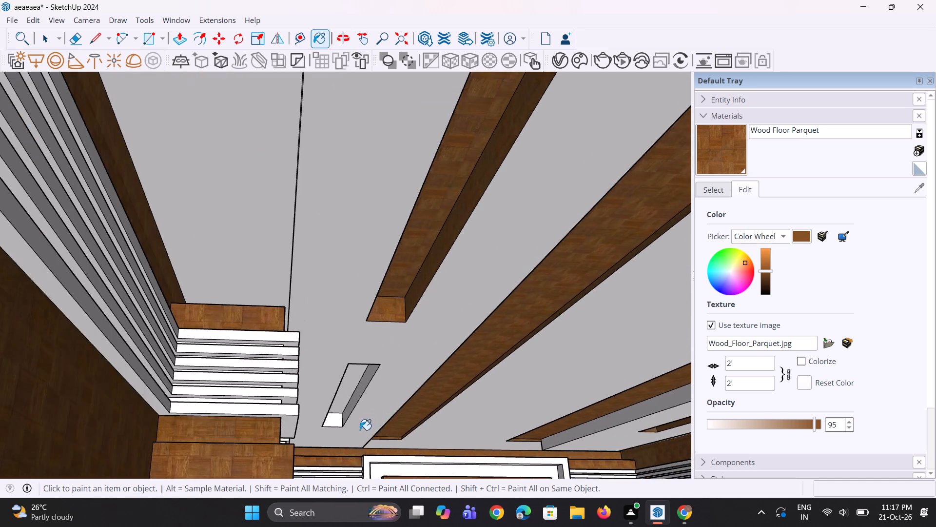
scroll(360, 430, "up", 5)
left_click(333, 421)
left_click(339, 389)
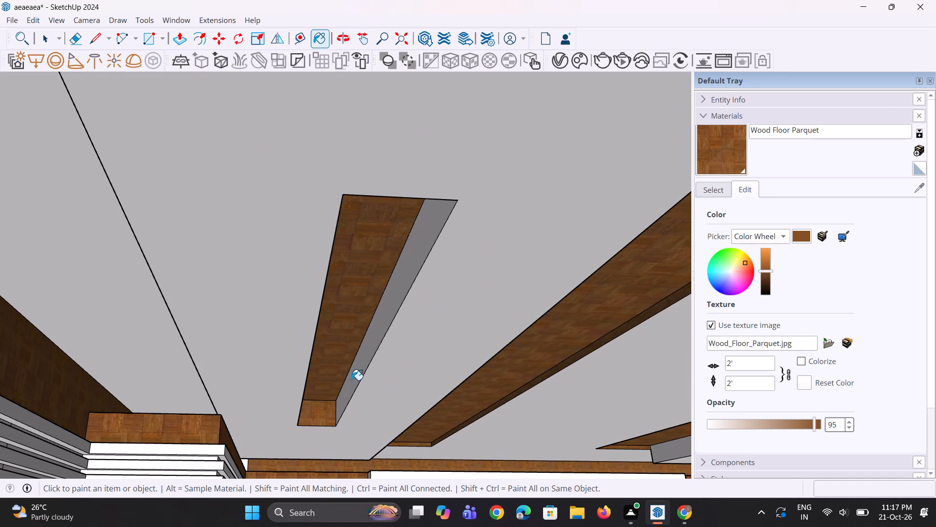
left_click(351, 380)
middle_click_drag(369, 380, 329, 373)
left_click(305, 356)
Review the whole conference room from its open front, examining the ceiling panels, wall finishes, table and chairs.
scroll(319, 365, "down", 12)
scroll(410, 381, "down", 5)
middle_click_drag(494, 367, 486, 423)
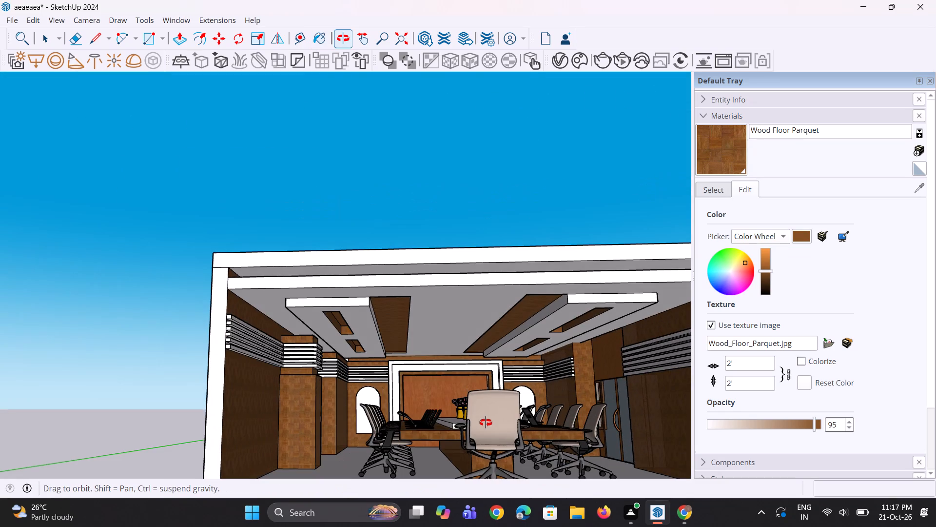
middle_click_drag(486, 423, 484, 420)
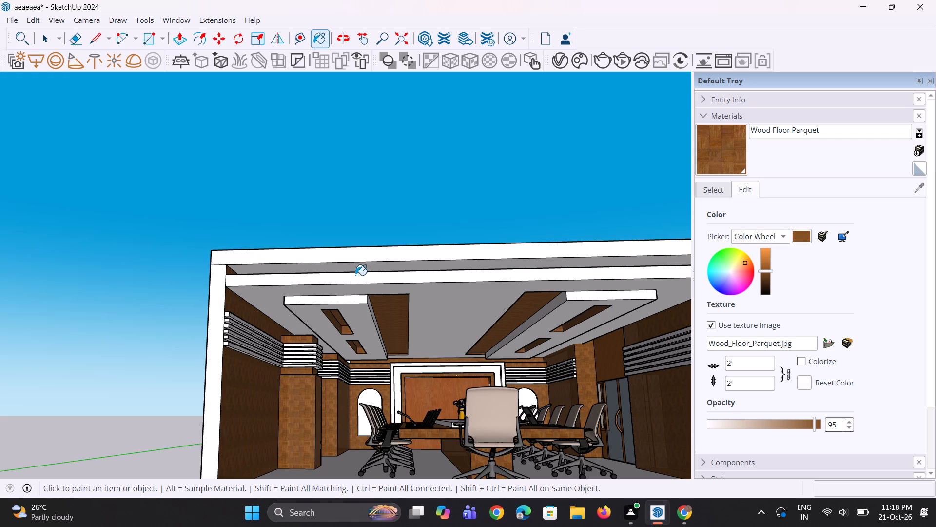
middle_click_drag(450, 361, 439, 399)
scroll(450, 361, "down", 1)
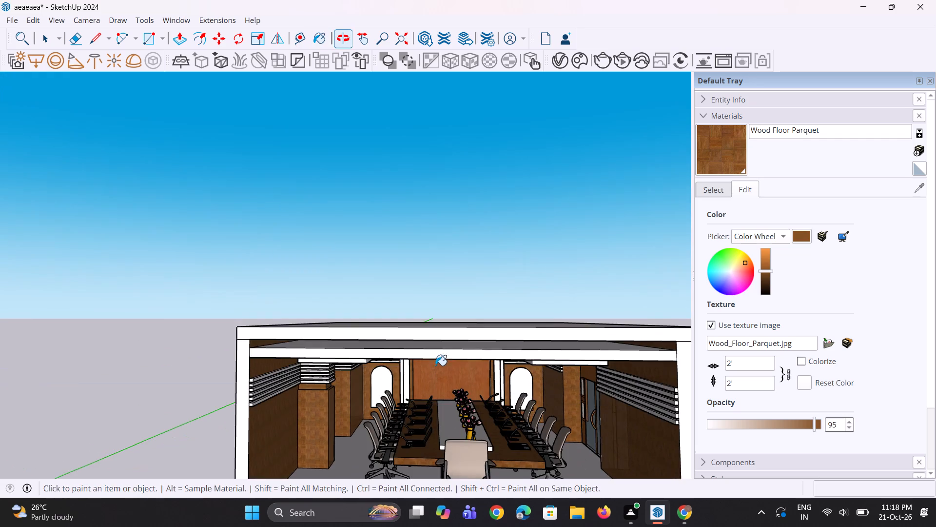
scroll(435, 362, "down", 2)
scroll(436, 436, "up", 7)
middle_click_drag(451, 426, 451, 415)
key("space")
key("space")
key("space")
left_click(429, 156)
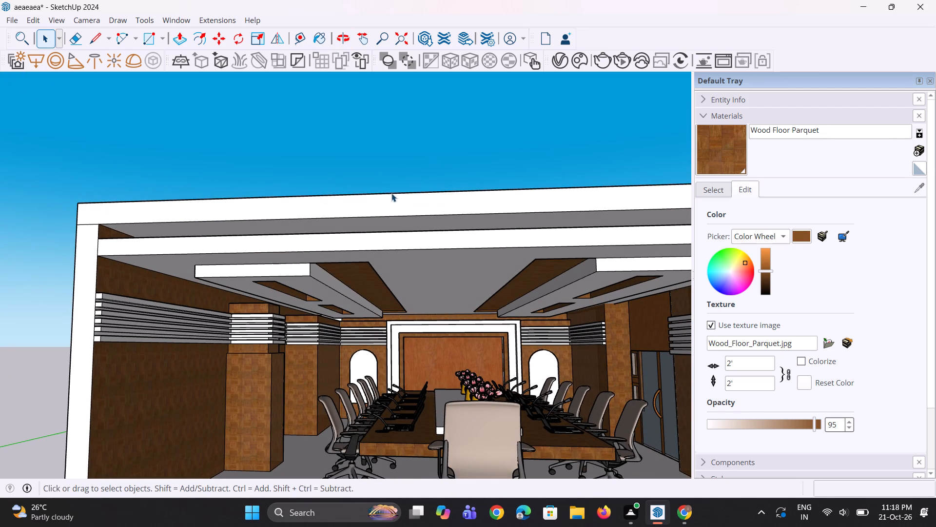
scroll(351, 187, "down", 1)
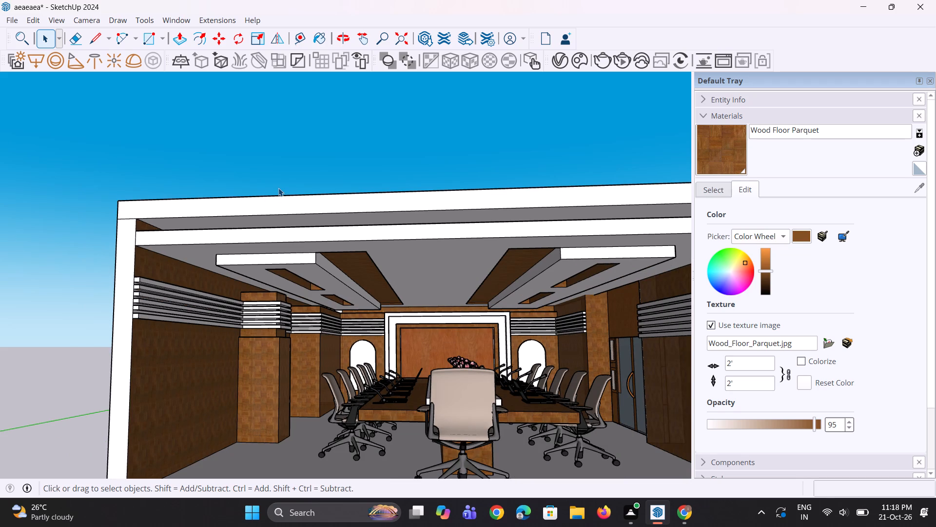
scroll(287, 174, "down", 3)
scroll(352, 269, "up", 2)
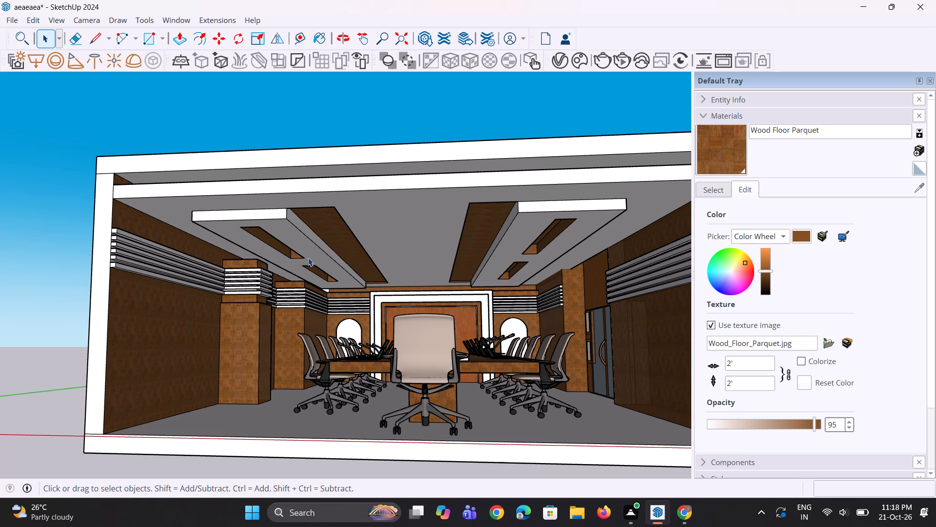
key("space")
key("space")
left_click(329, 134)
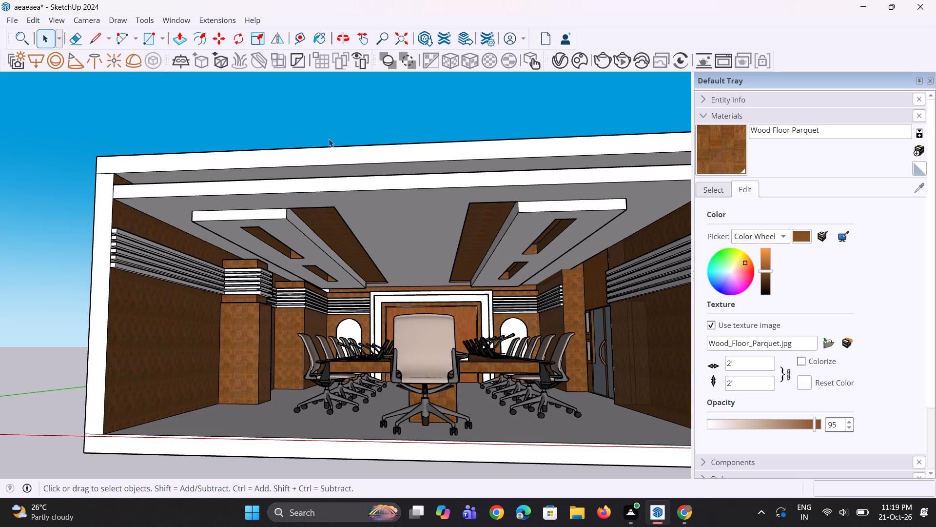
key("space")
left_click(329, 139)
scroll(336, 238, "down", 3)
middle_click_drag(336, 231, 355, 286)
scroll(419, 374, "up", 4)
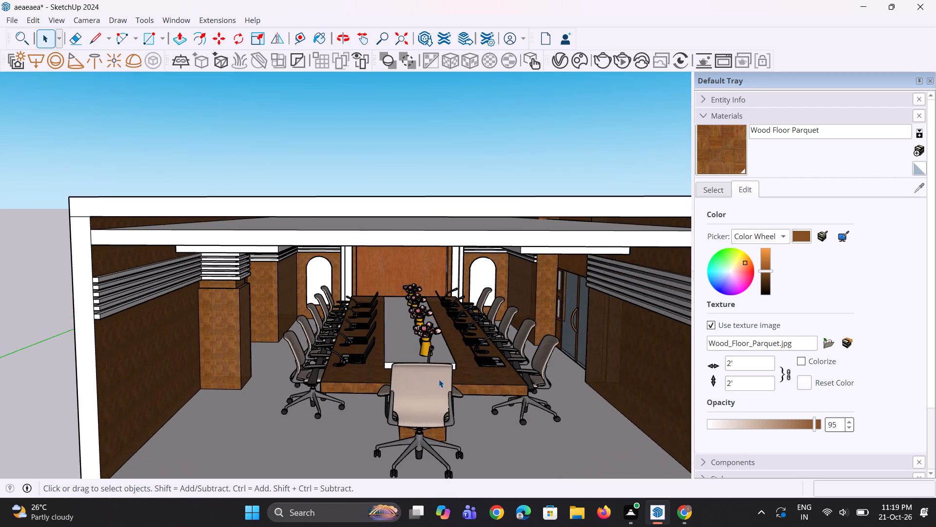
scroll(439, 379, "up", 7)
middle_click_drag(407, 355, 442, 381)
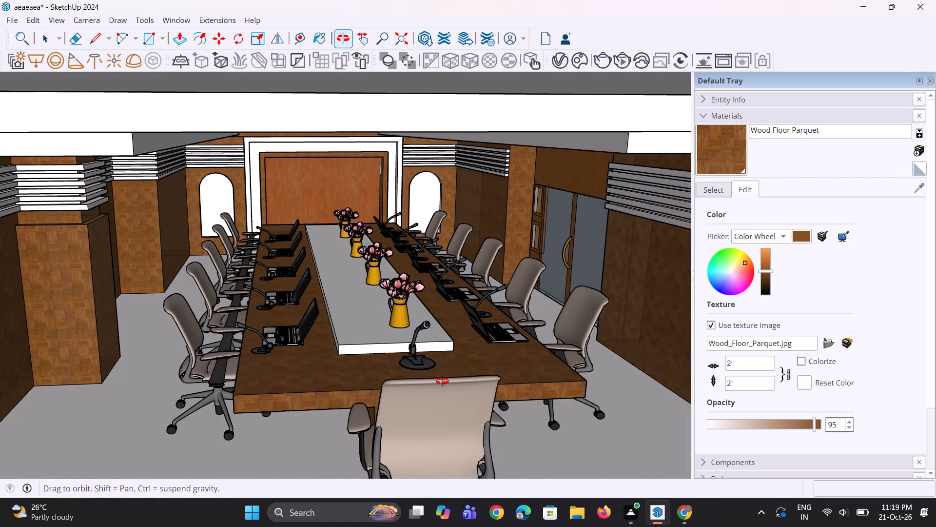
middle_click_drag(442, 381, 436, 371)
scroll(389, 337, "down", 3)
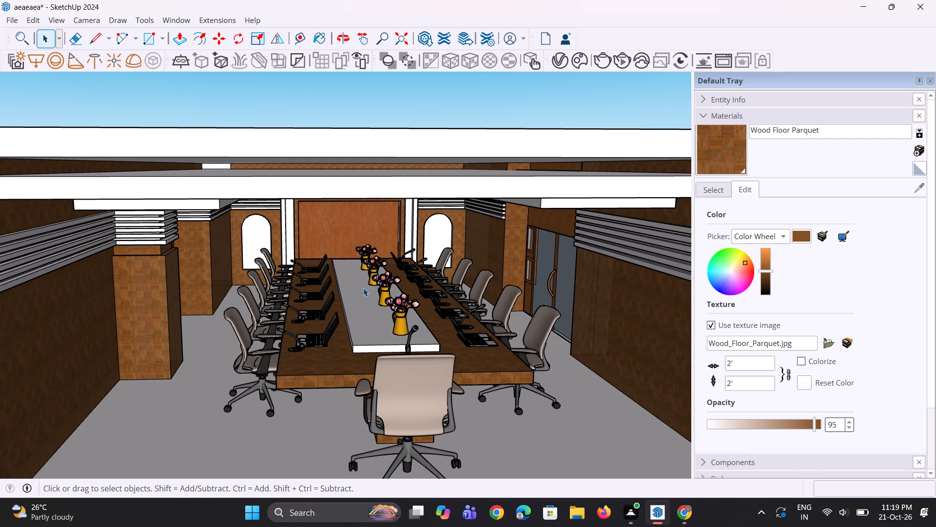
scroll(363, 288, "down", 5)
middle_click_drag(385, 312, 381, 293)
scroll(367, 272, "up", 2)
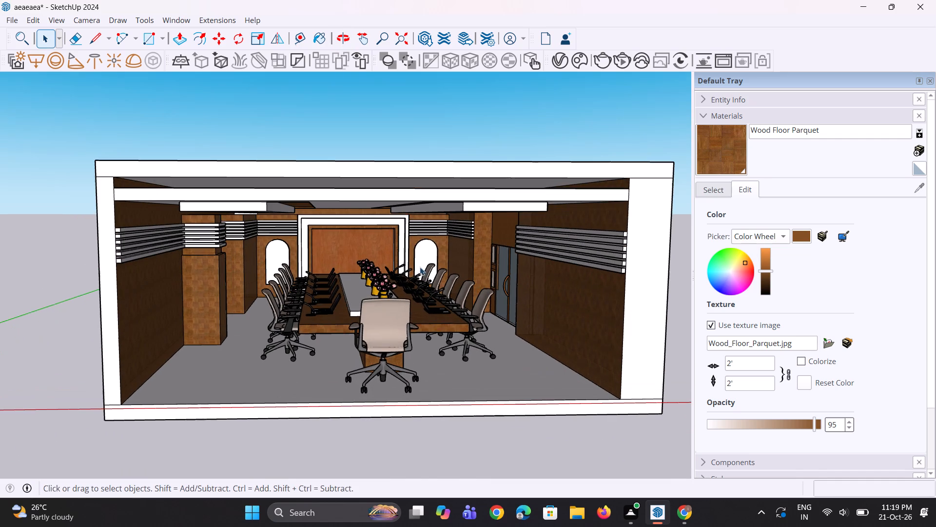
scroll(585, 201, "up", 3)
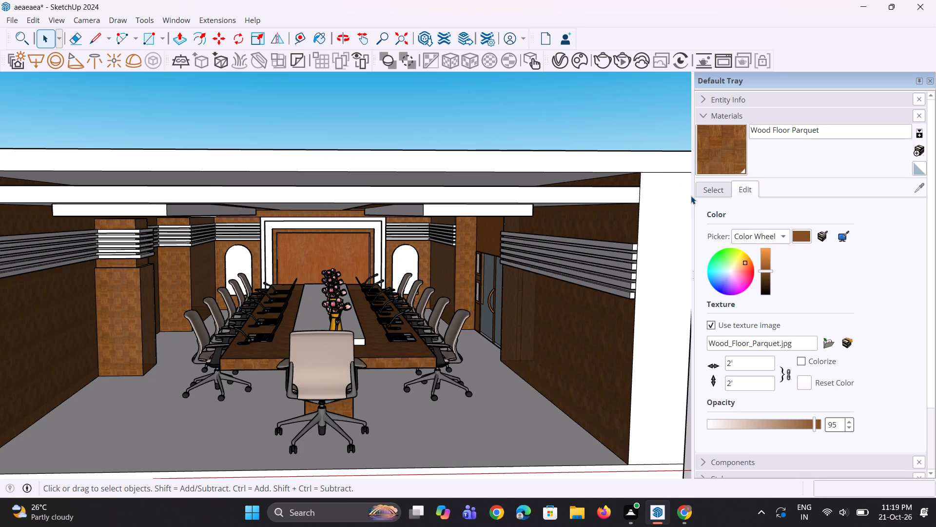
scroll(691, 196, "up", 3)
scroll(584, 184, "down", 4)
middle_click_drag(455, 238, 459, 211)
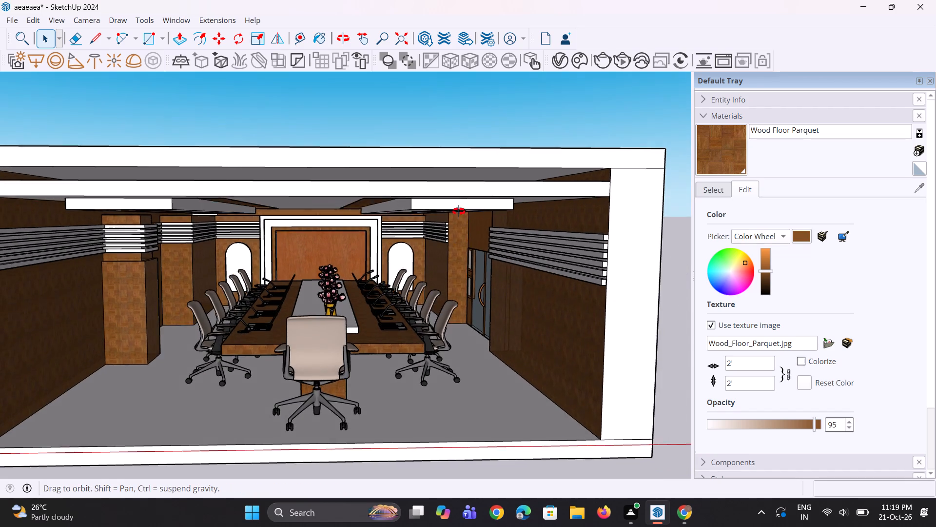
middle_click_drag(459, 211, 460, 205)
scroll(422, 227, "down", 2)
left_click(606, 230)
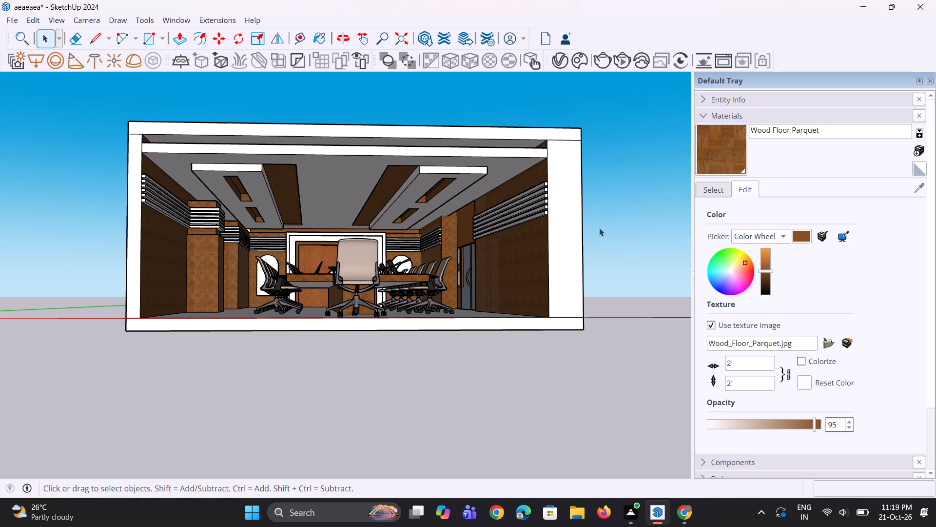
scroll(599, 228, "up", 1)
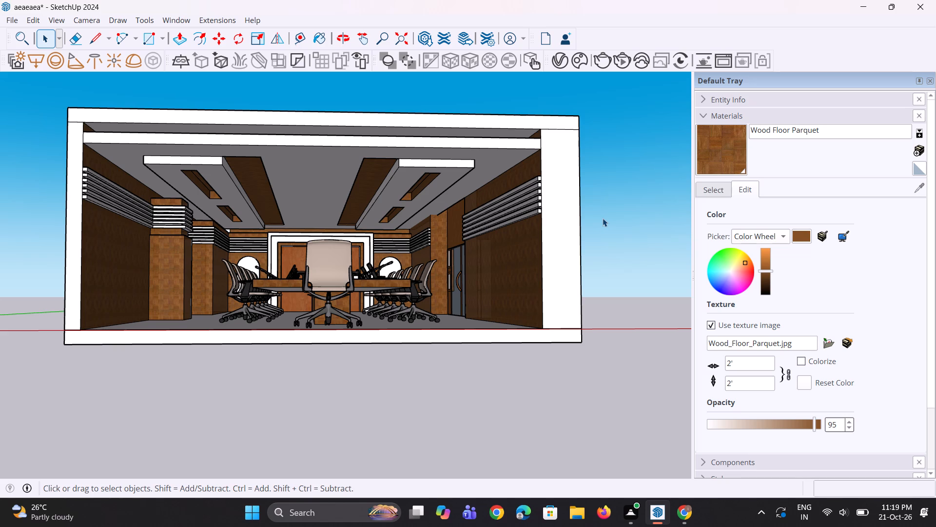
scroll(586, 229, "down", 3)
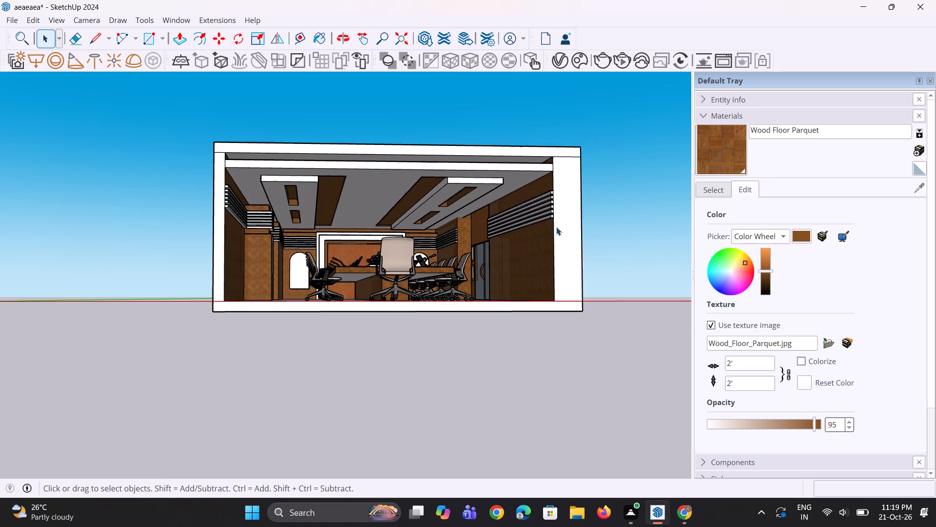
middle_click_drag(556, 229, 534, 253)
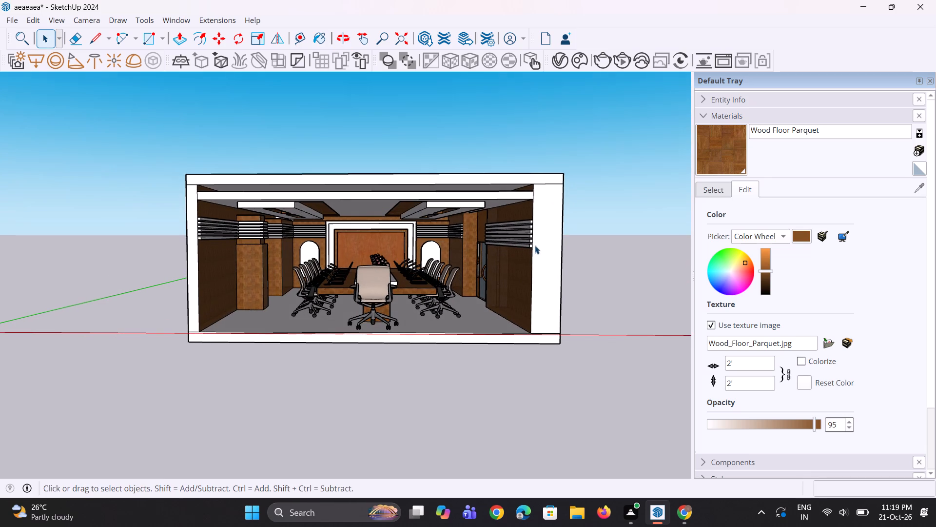
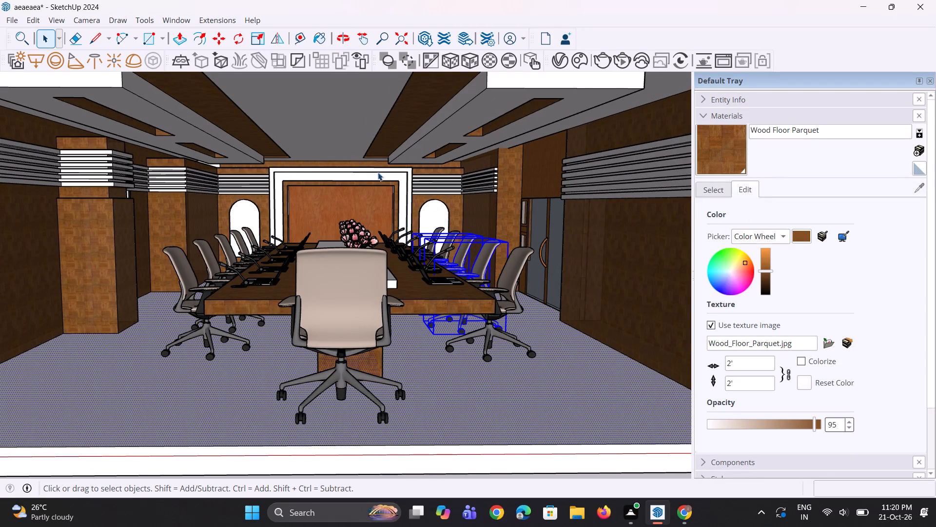
Paint the white band between the outer frame and wooden surround of the end-wall panel with Roofing Slate Tan from the Tile materials.
scroll(372, 172, "up", 2)
scroll(311, 180, "up", 3)
middle_click_drag(327, 185, 337, 193)
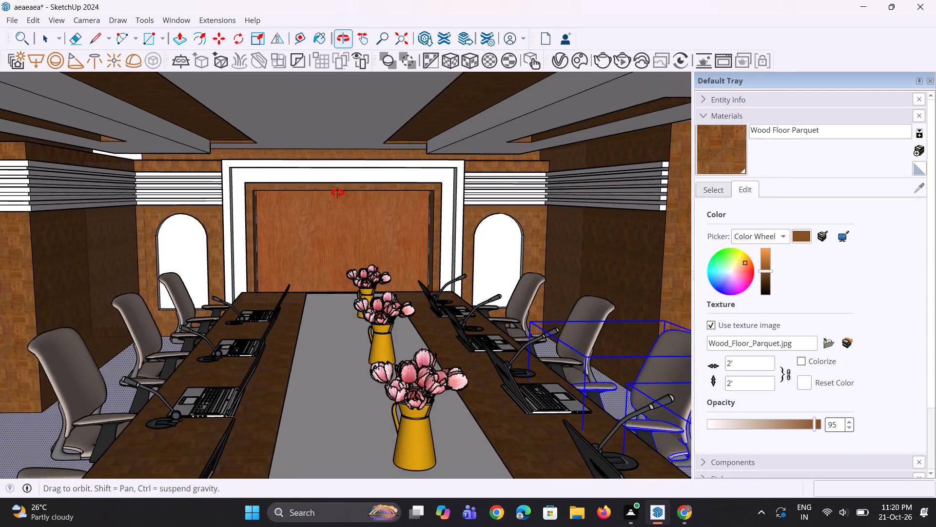
middle_click_drag(337, 193, 334, 179)
scroll(345, 201, "down", 4)
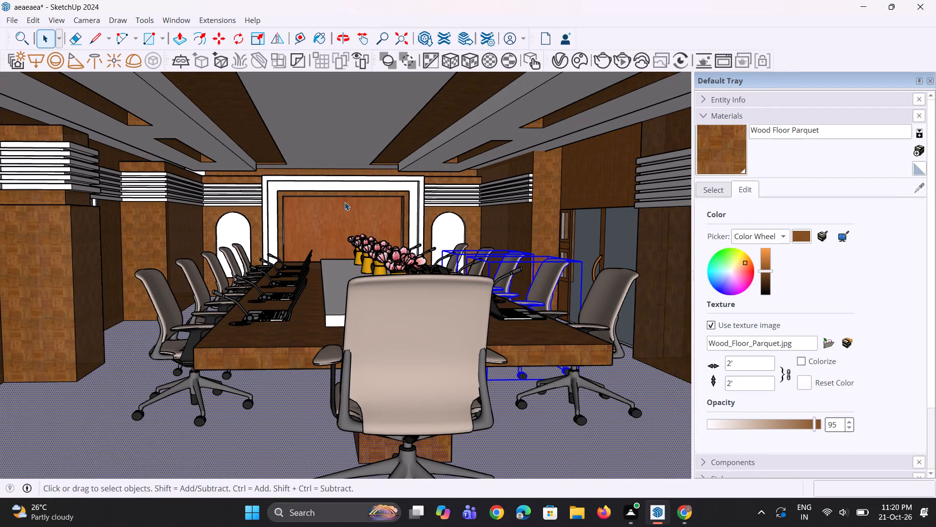
left_click(721, 190)
left_click(768, 208)
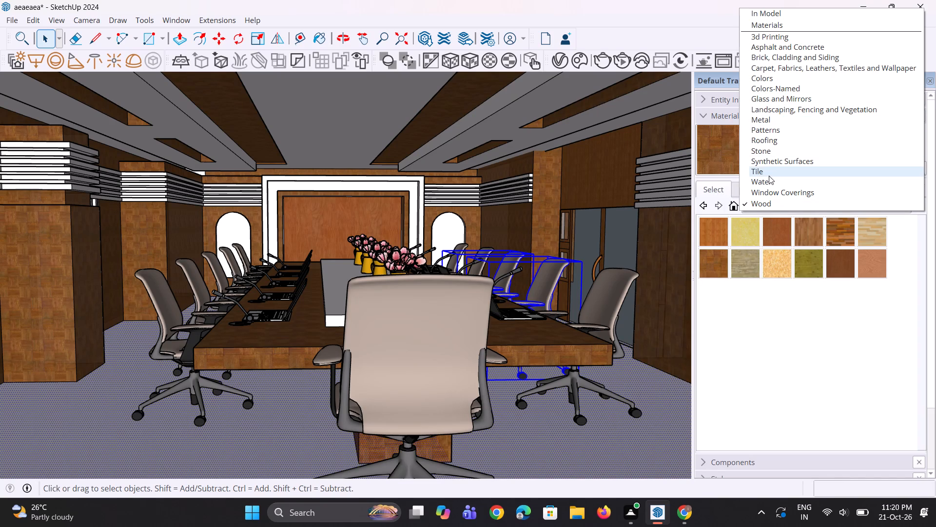
left_click(769, 176)
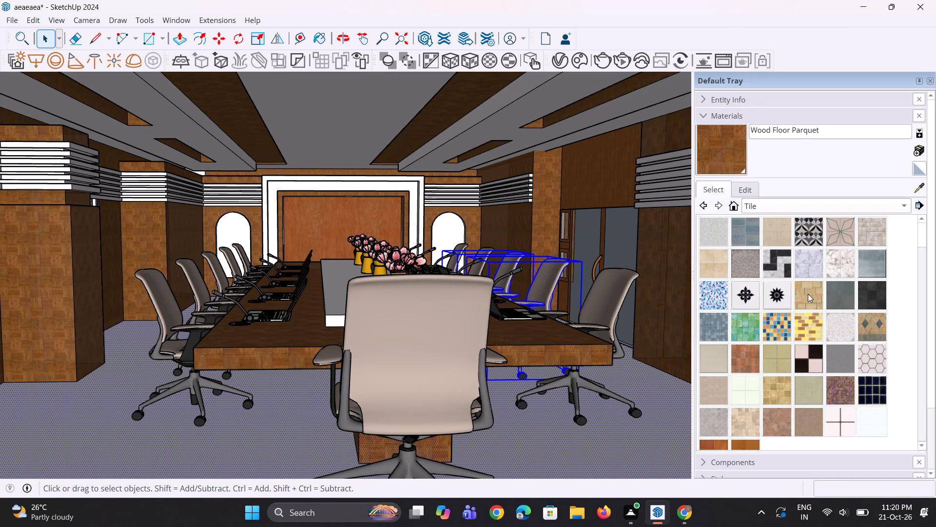
left_click(812, 301)
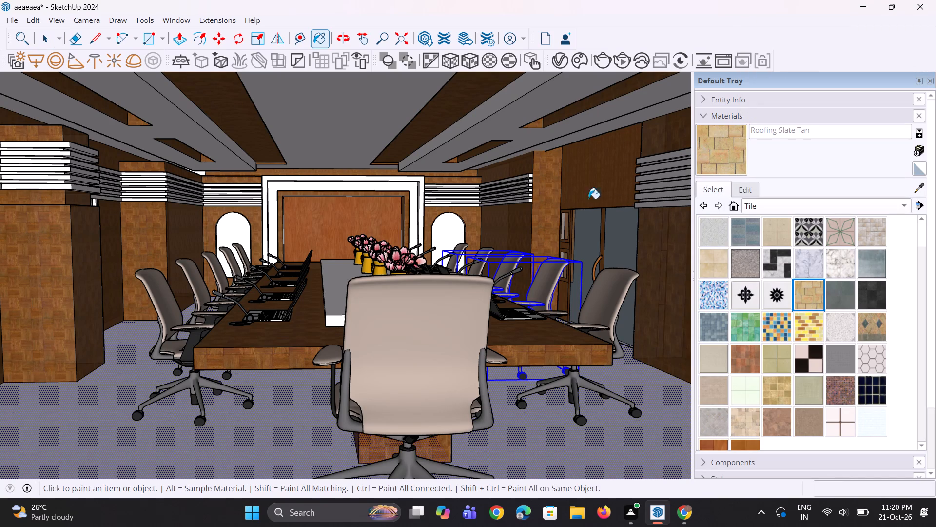
scroll(534, 190, "up", 3)
scroll(411, 197, "up", 2)
left_click(385, 198)
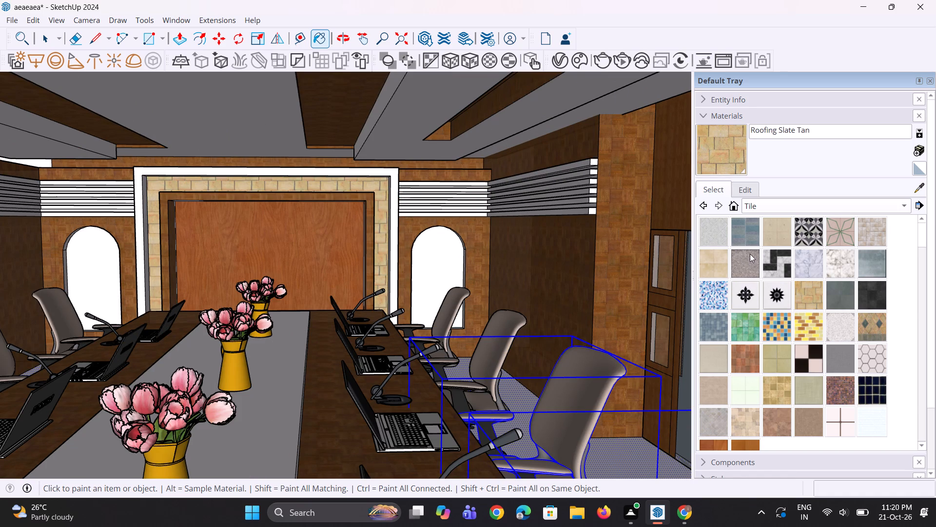
Set the Roofing Slate Tan texture width to 4'.
left_click(747, 192)
left_click_drag(748, 364, 700, 366)
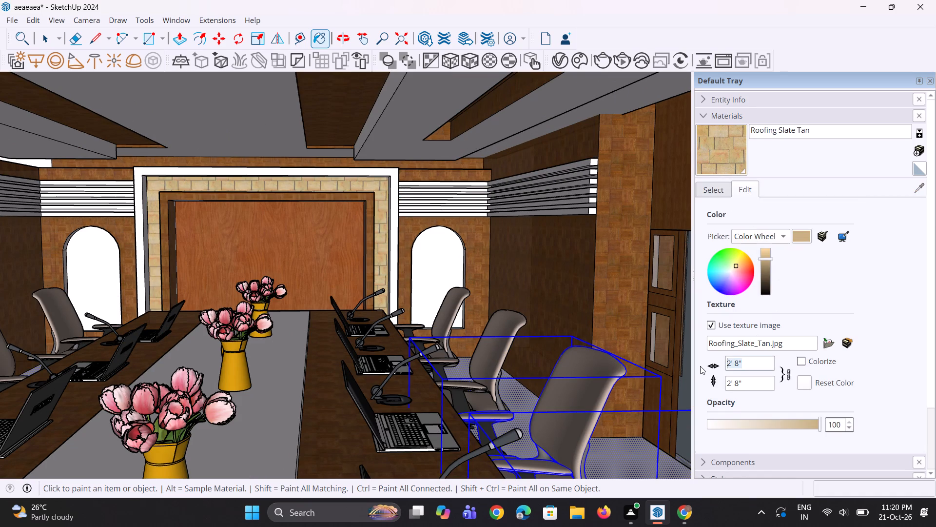
type("4'")
key("Return")
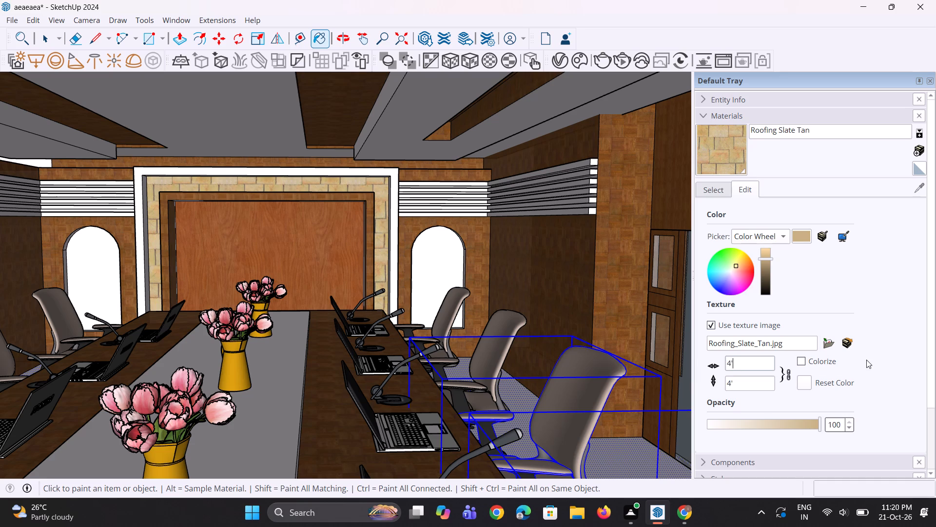
Examine the slate-tan band on the end wall and the whole conference room from its open front.
scroll(397, 205, "down", 7)
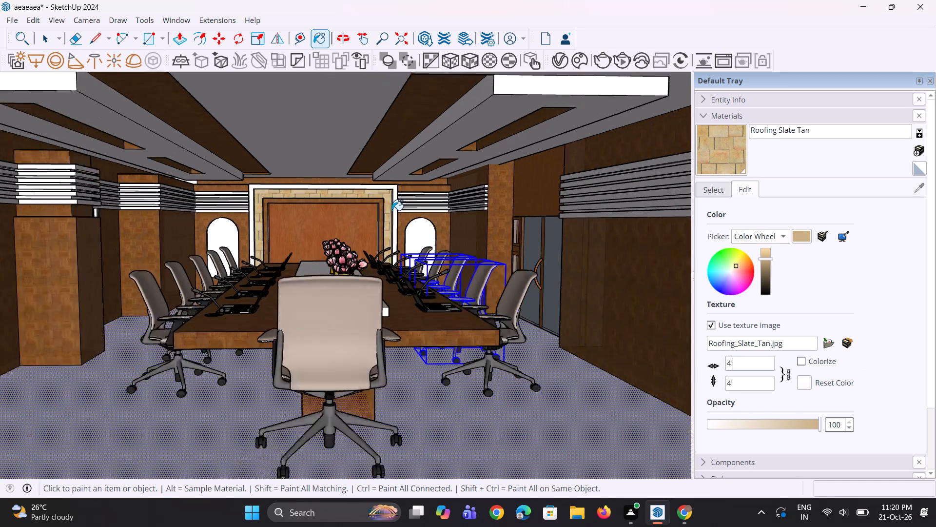
middle_click_drag(351, 229, 307, 250)
scroll(322, 239, "down", 5)
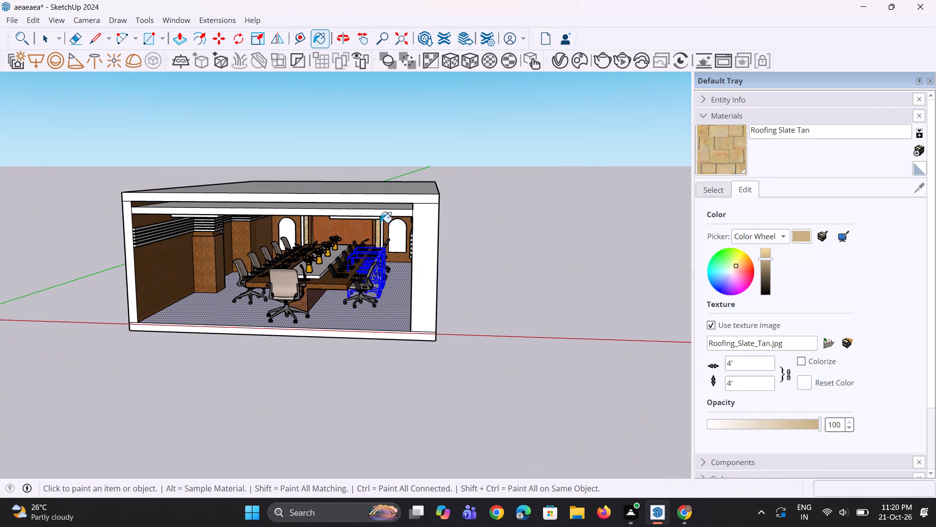
key("space")
key("space")
middle_click_drag(306, 287, 341, 240)
scroll(301, 181, "up", 7)
middle_click_drag(299, 186, 292, 200)
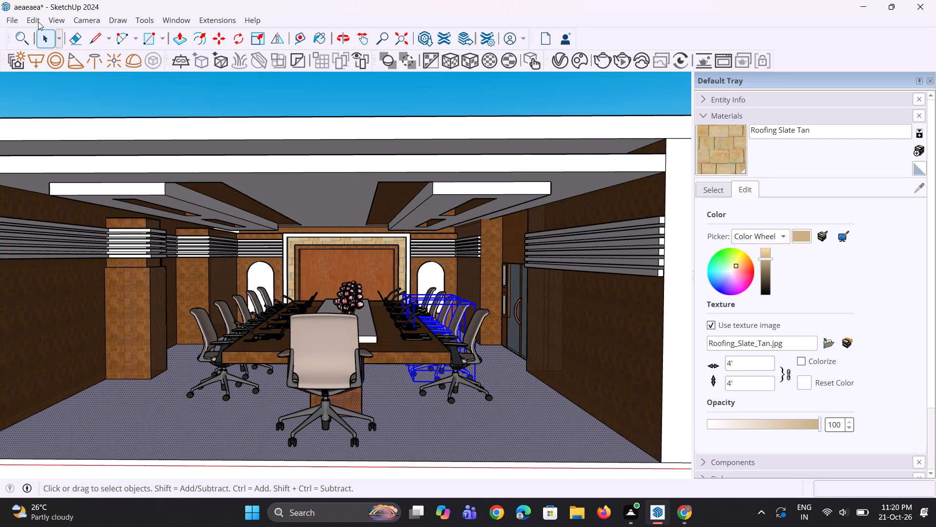
Import the television model file Untitled from Downloads and place it outside the room, beside its open front.
left_click(13, 20)
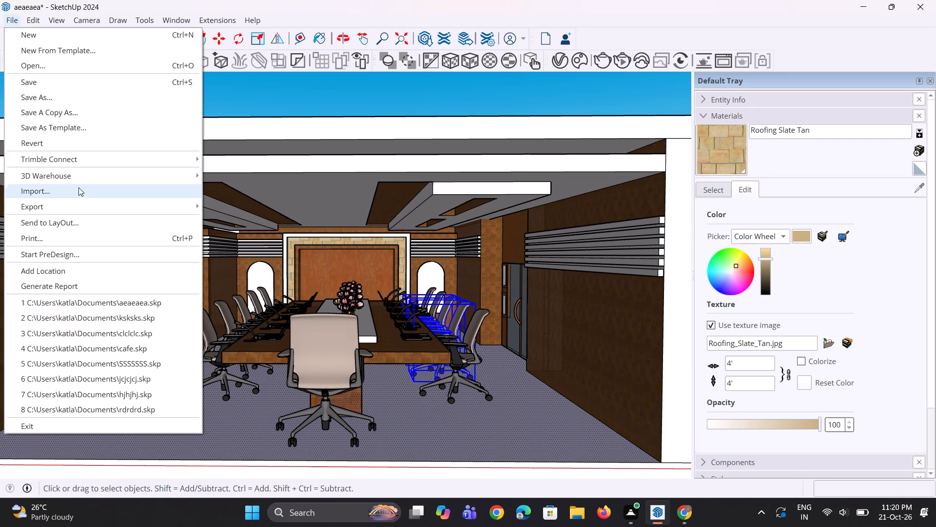
left_click(79, 191)
scroll(253, 210, "down", 11)
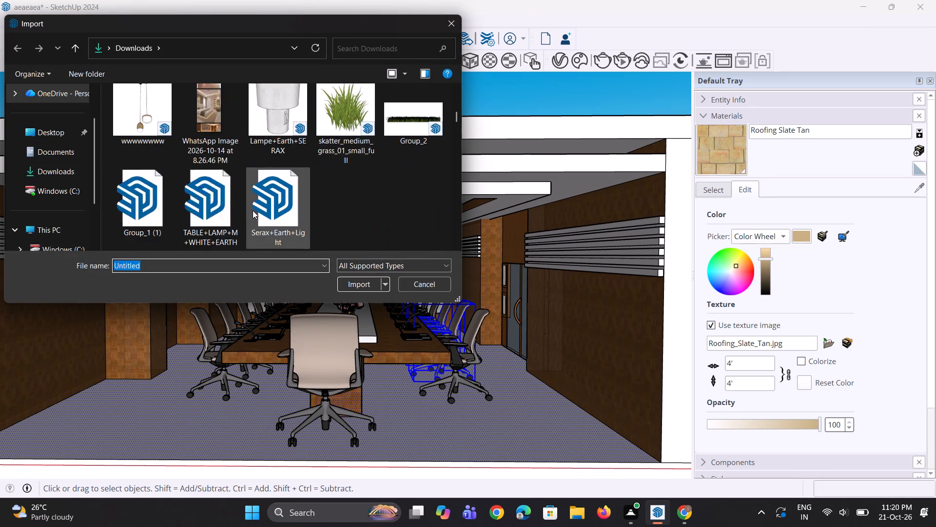
scroll(253, 210, "down", 20)
scroll(253, 210, "down", 11)
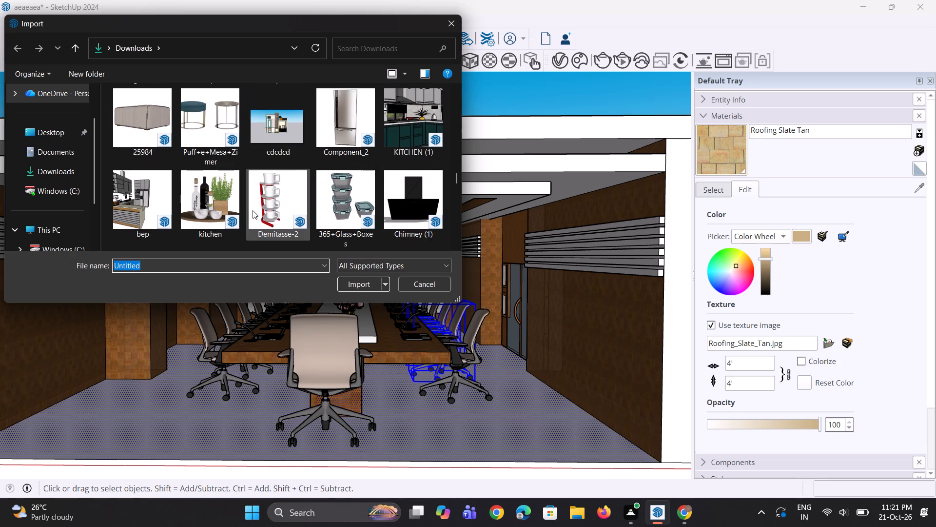
scroll(253, 210, "down", 5)
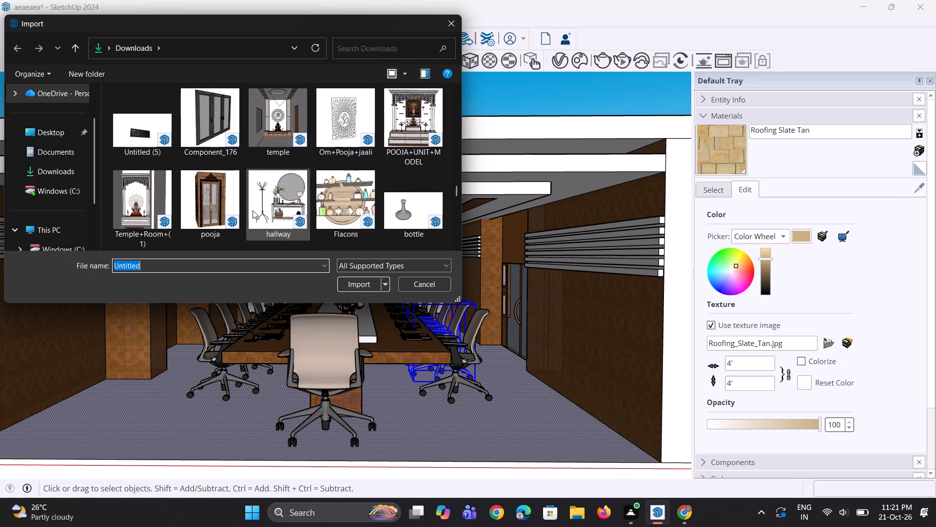
scroll(238, 189, "down", 4)
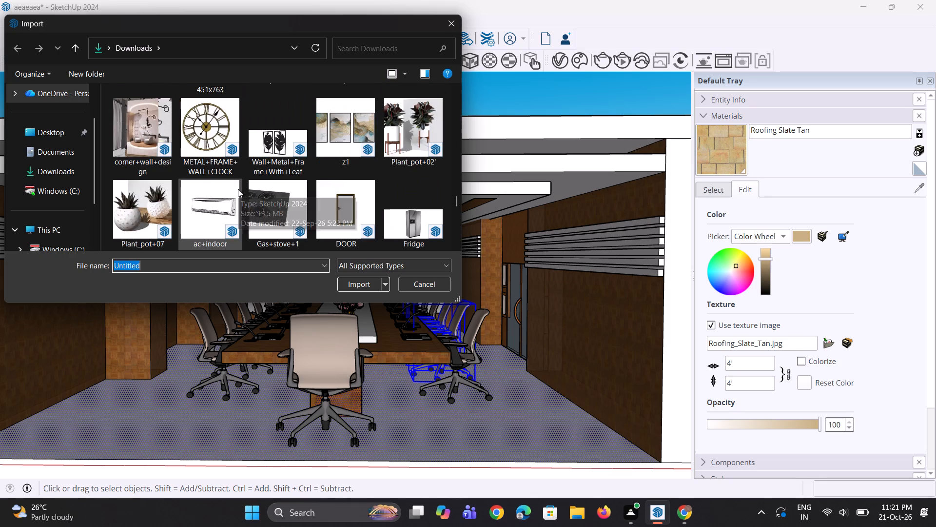
scroll(238, 189, "down", 5)
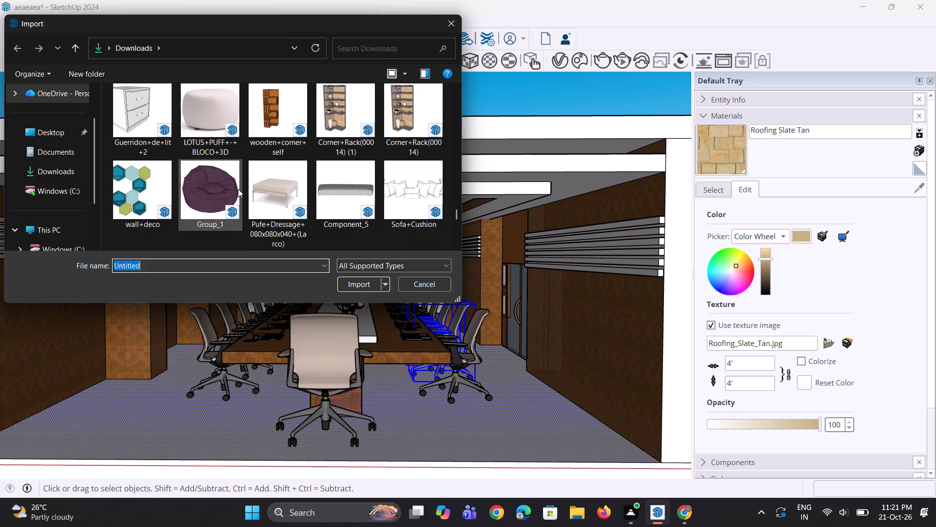
scroll(238, 189, "down", 5)
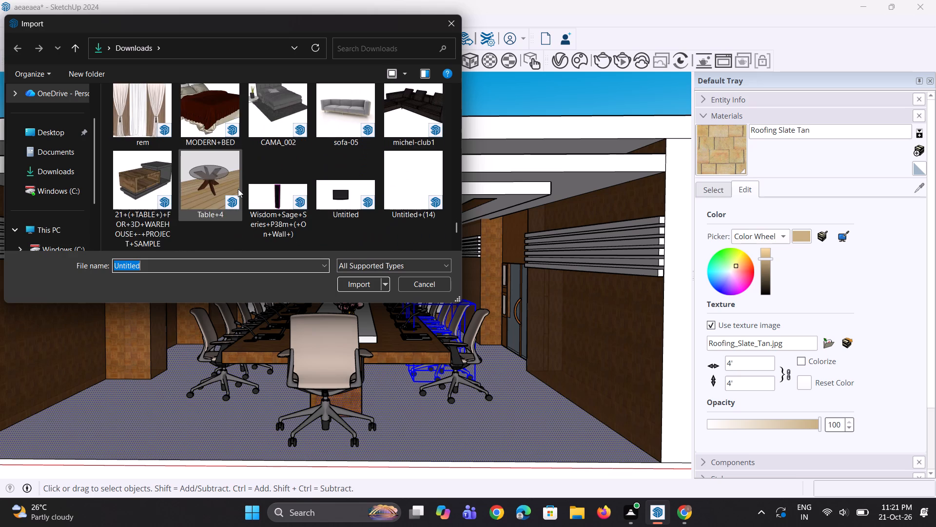
scroll(238, 189, "down", 4)
scroll(238, 189, "up", 4)
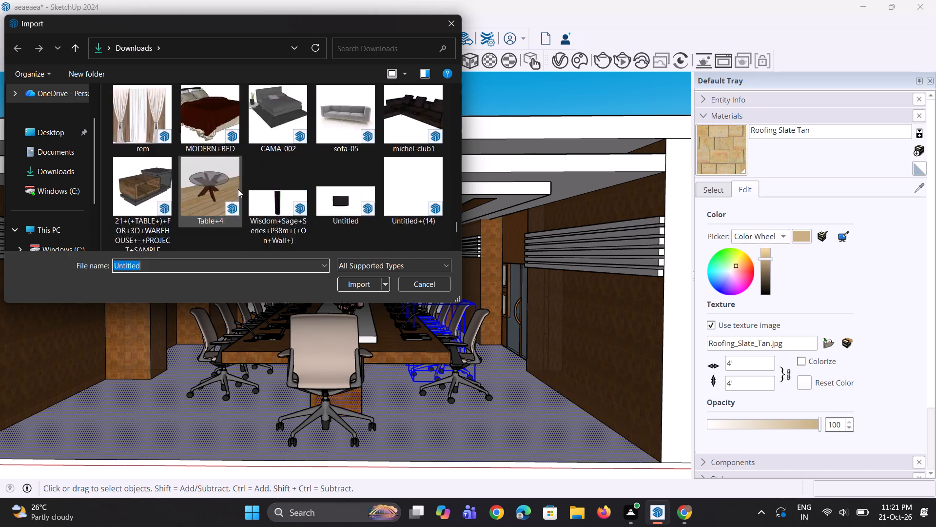
scroll(238, 189, "up", 1)
scroll(238, 189, "down", 2)
left_click(319, 126)
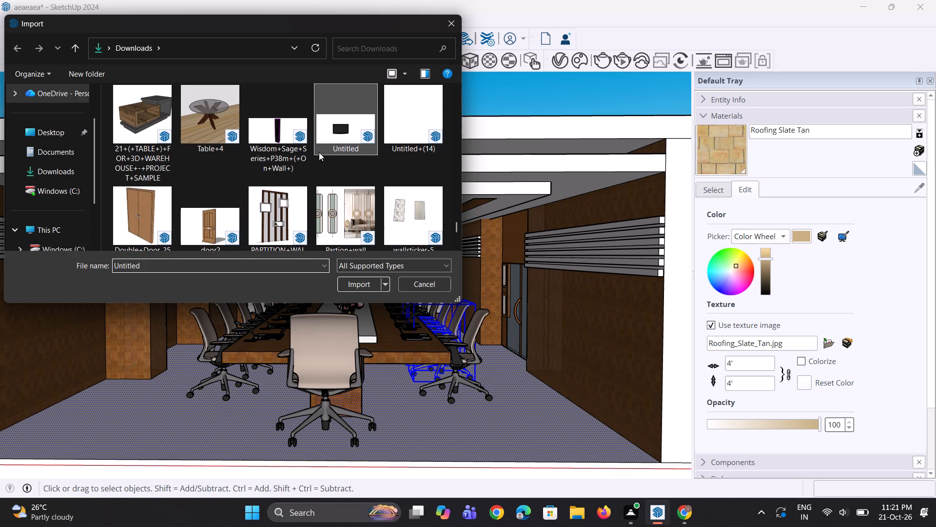
left_click(351, 282)
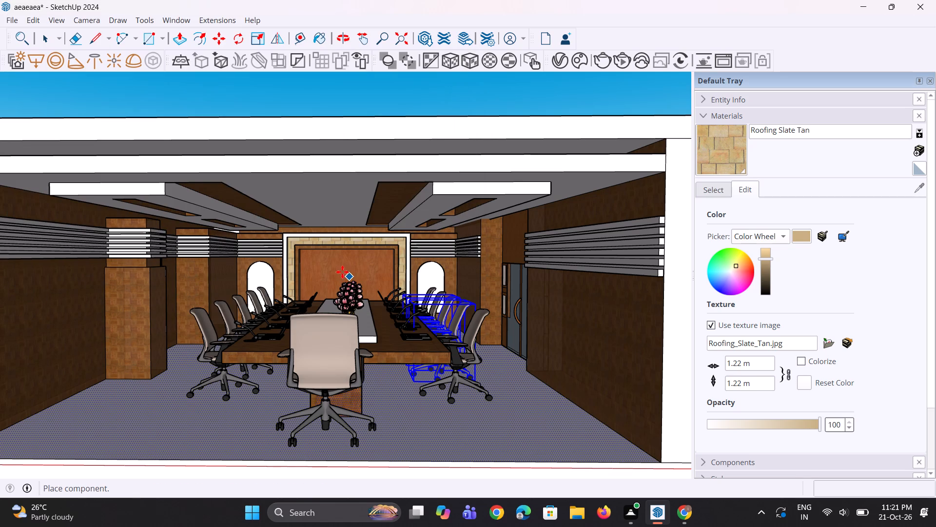
scroll(328, 273, "up", 2)
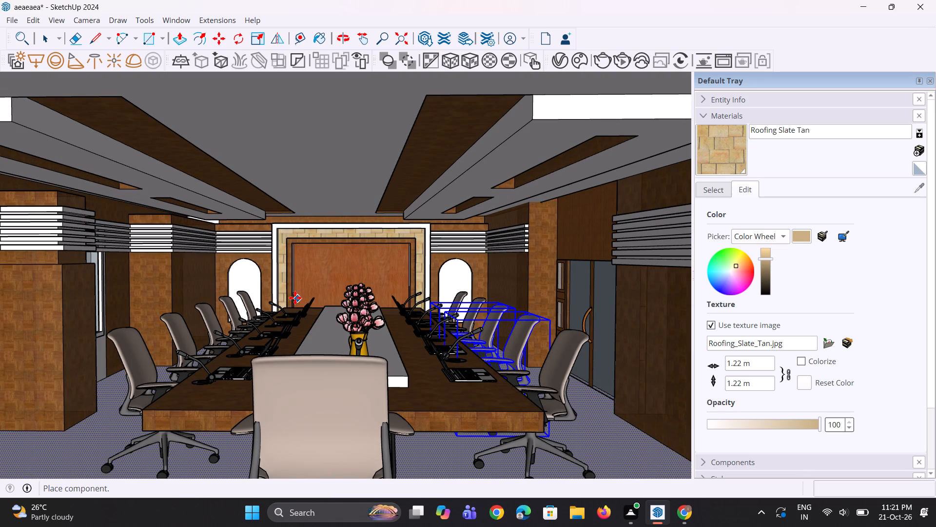
scroll(330, 266, "down", 5)
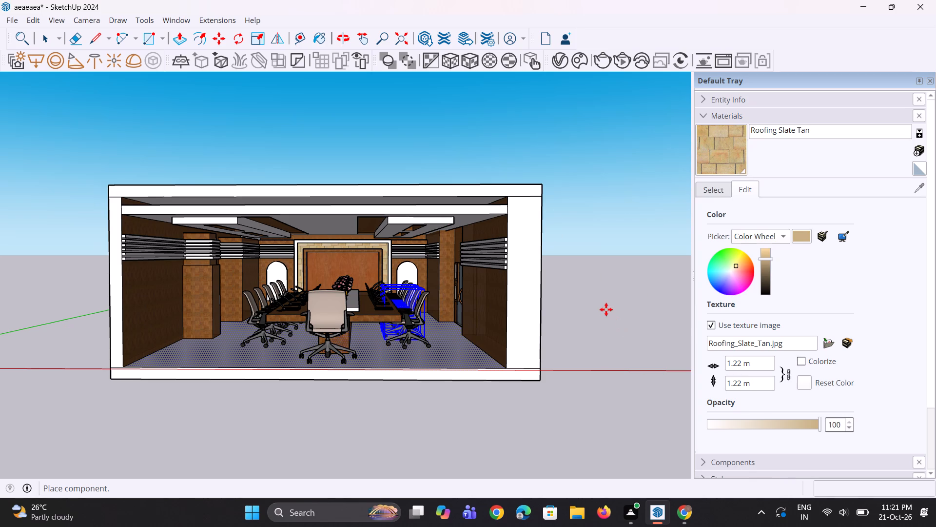
left_click(581, 294)
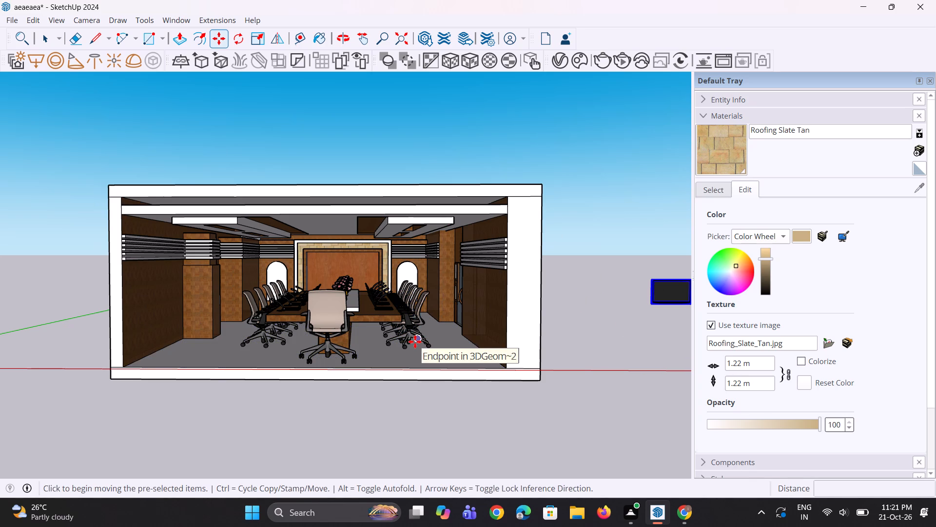
key("space")
key("space")
key("space")
left_click(412, 404)
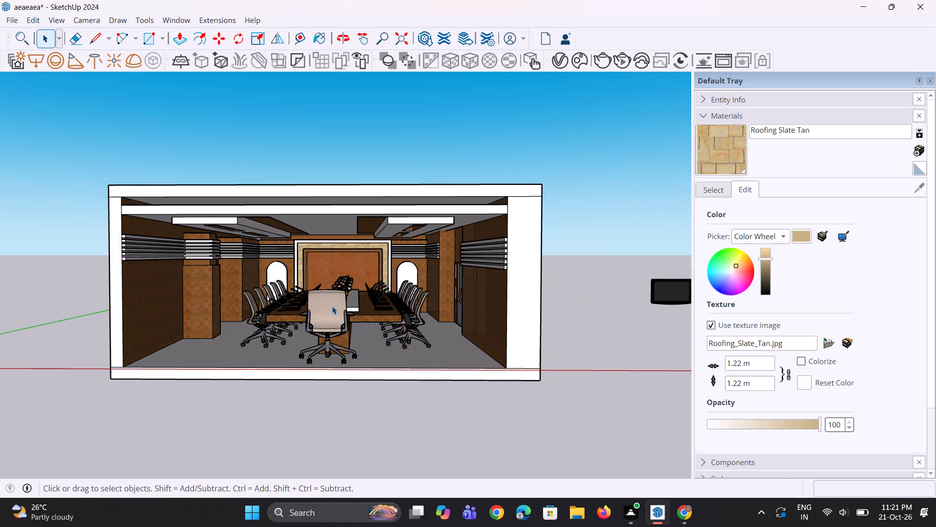
Move the television by its lower corner into the room and onto the recessed wood panel of the end wall.
scroll(329, 306, "down", 3)
scroll(533, 303, "up", 3)
left_click(599, 308)
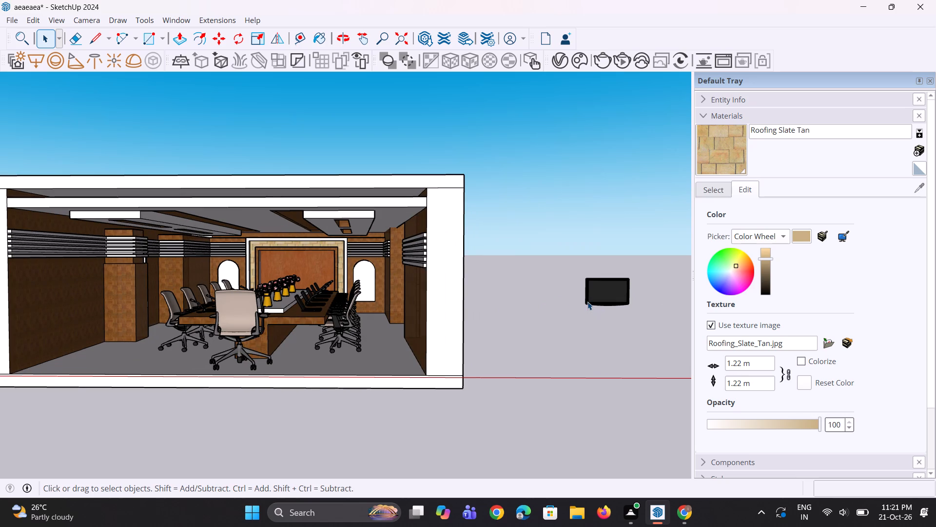
left_click(587, 301)
key("m")
left_click(584, 307)
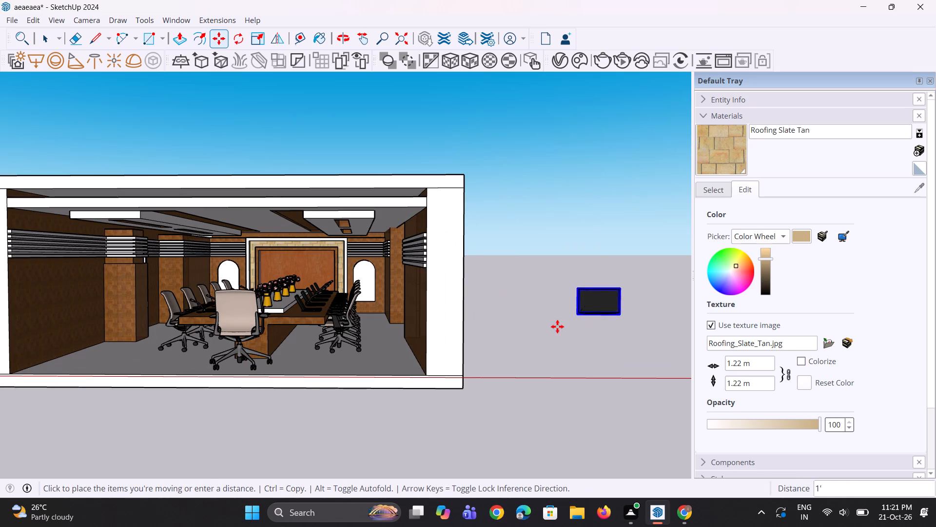
scroll(276, 247, "up", 7)
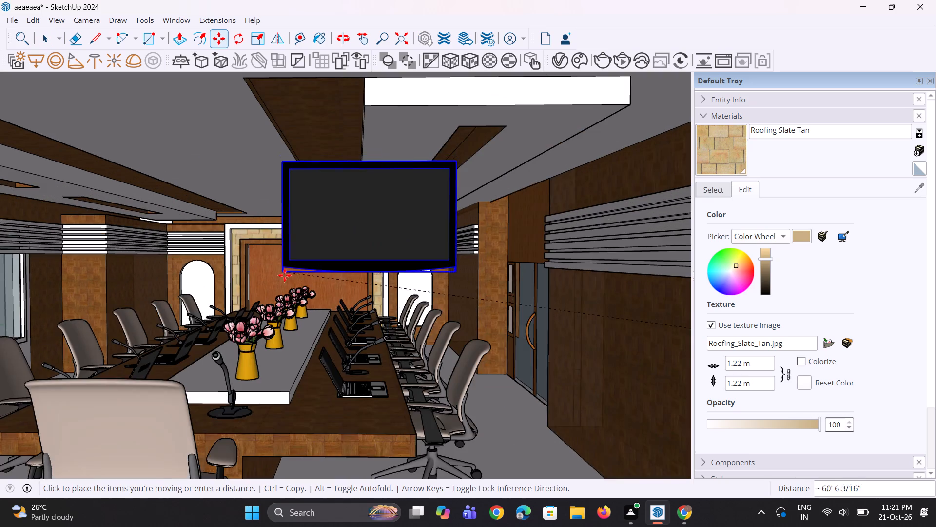
scroll(284, 275, "up", 1)
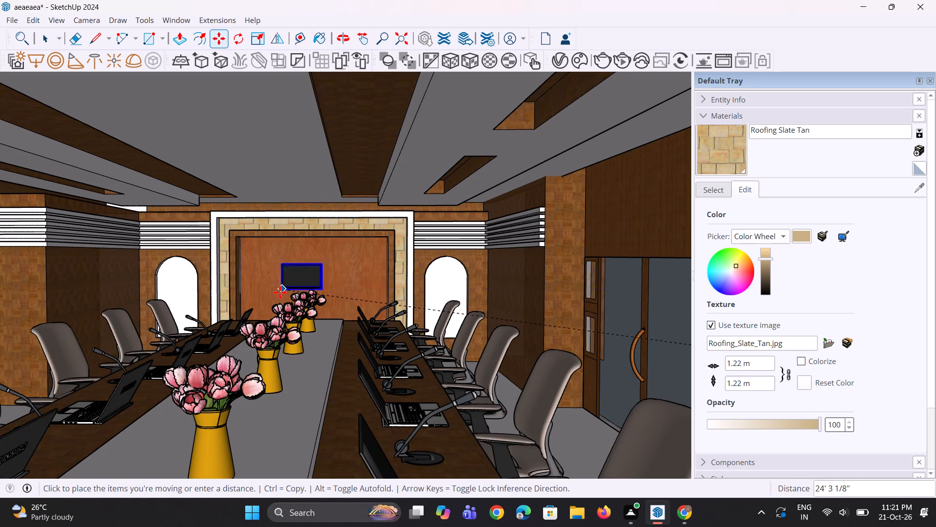
left_click(278, 293)
Shift the television sideways across the wood panel to bring it nearer the panel's centre.
middle_click_drag(351, 284, 355, 306)
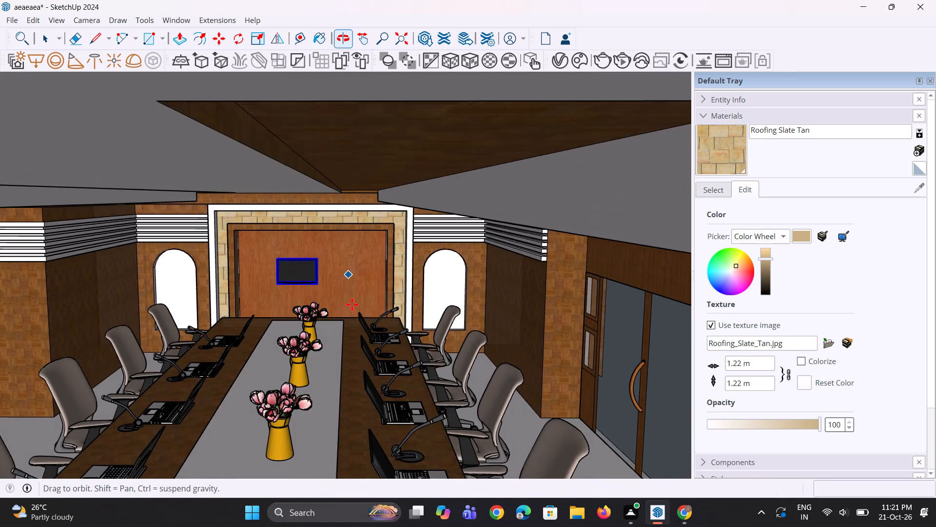
scroll(314, 280, "up", 11)
left_click(322, 296)
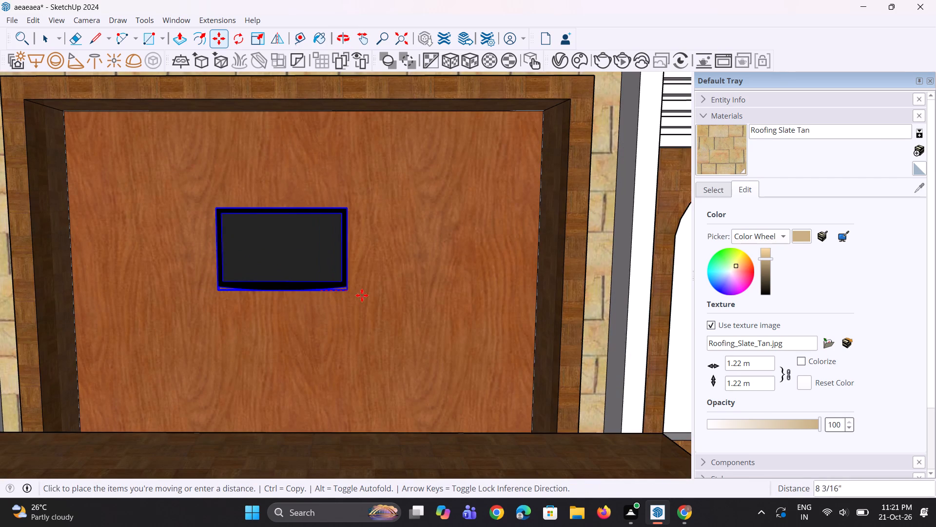
left_click(386, 294)
Scale the television up uniformly from its upper corner by a factor of about 1.42.
key("s")
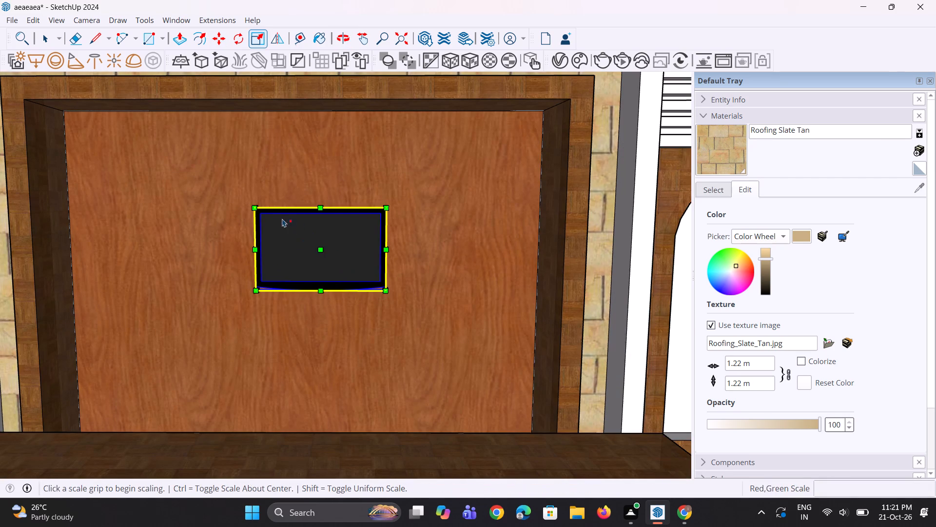
left_click(256, 206)
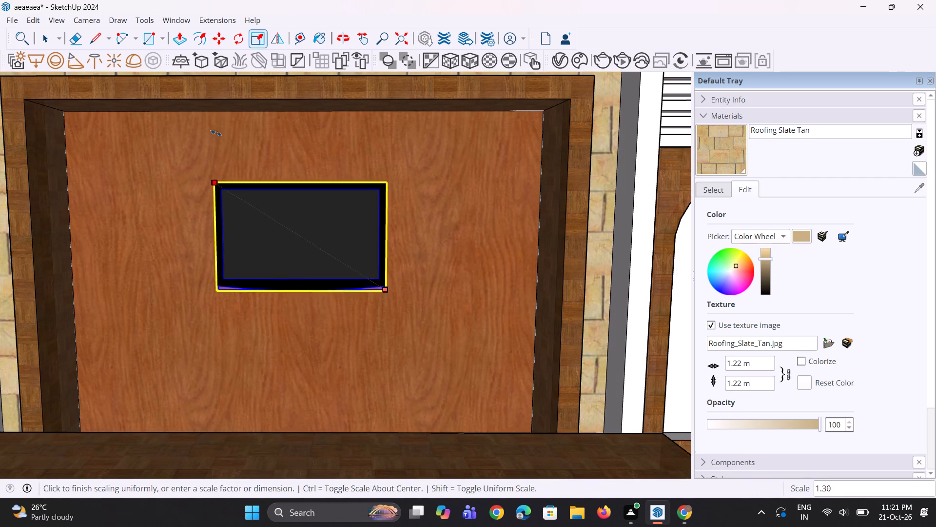
left_click(203, 163)
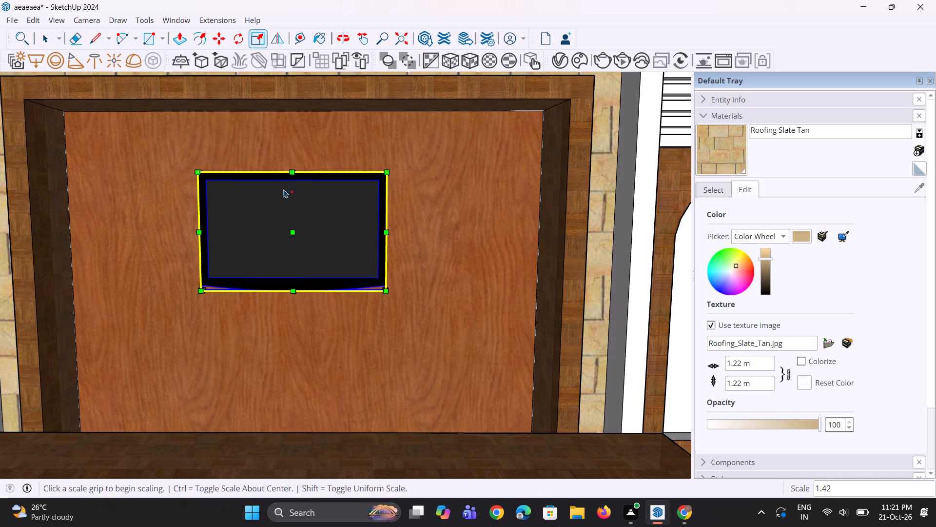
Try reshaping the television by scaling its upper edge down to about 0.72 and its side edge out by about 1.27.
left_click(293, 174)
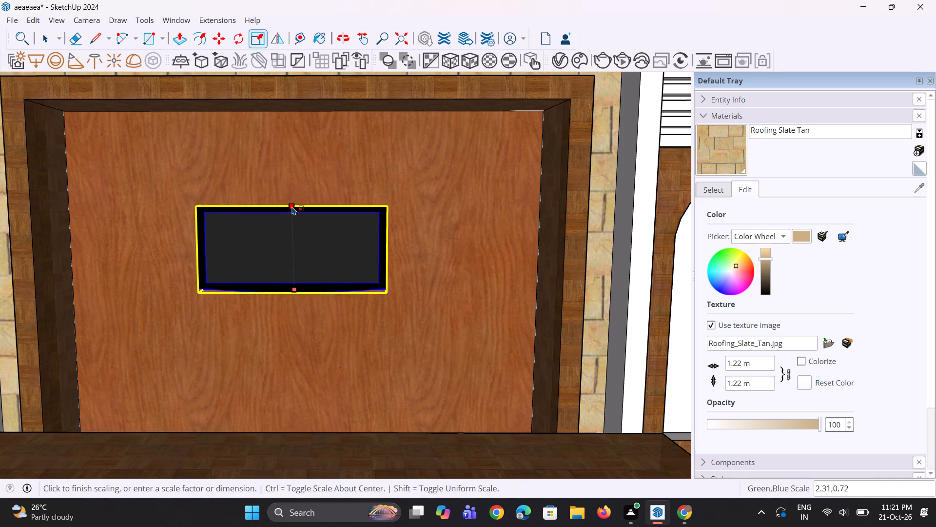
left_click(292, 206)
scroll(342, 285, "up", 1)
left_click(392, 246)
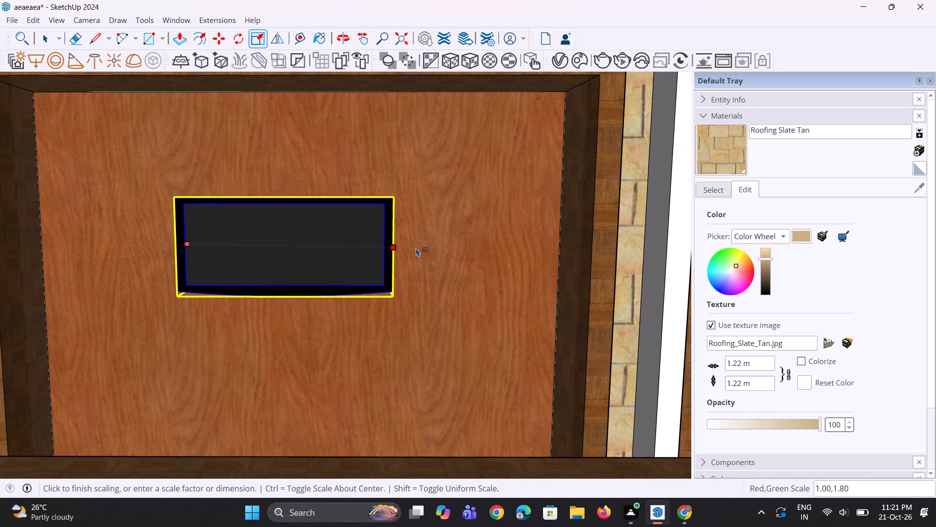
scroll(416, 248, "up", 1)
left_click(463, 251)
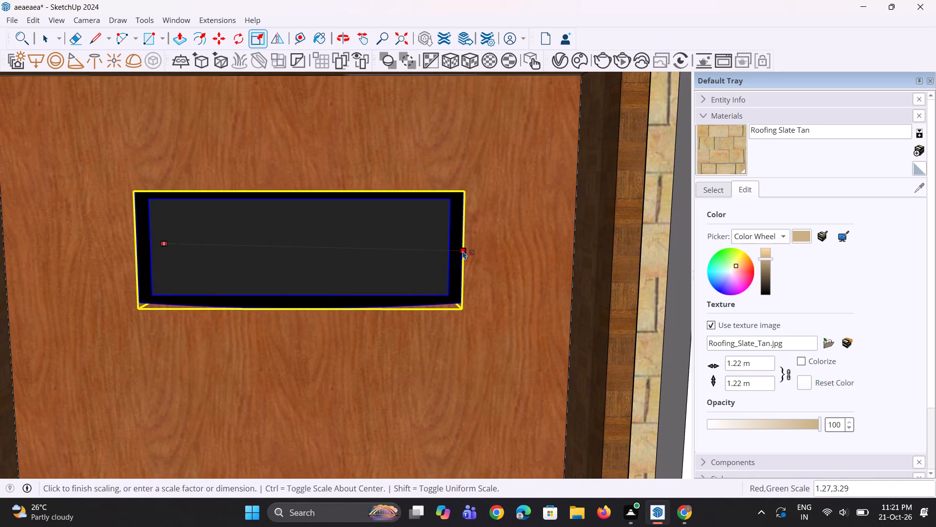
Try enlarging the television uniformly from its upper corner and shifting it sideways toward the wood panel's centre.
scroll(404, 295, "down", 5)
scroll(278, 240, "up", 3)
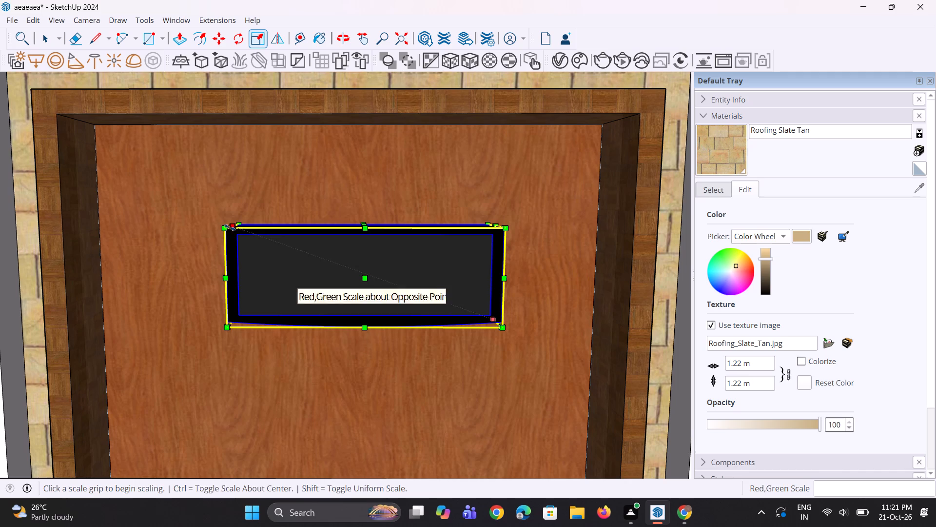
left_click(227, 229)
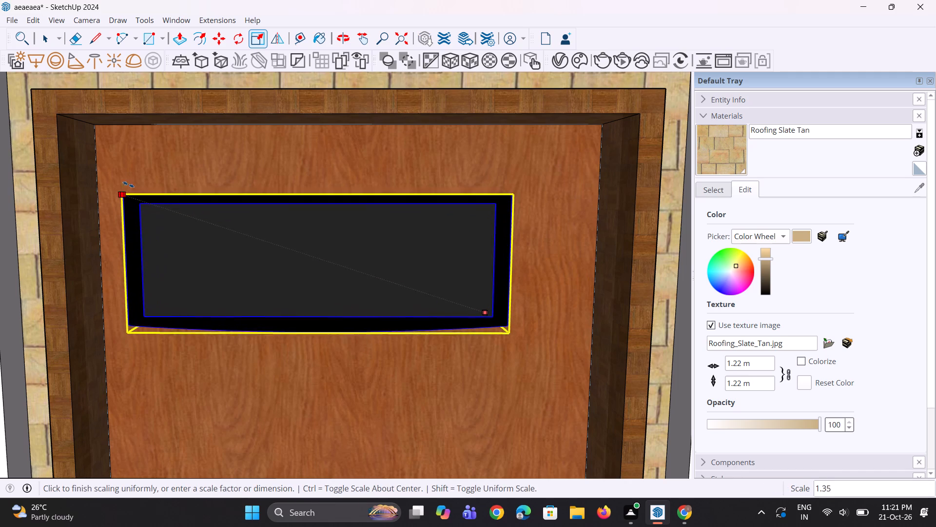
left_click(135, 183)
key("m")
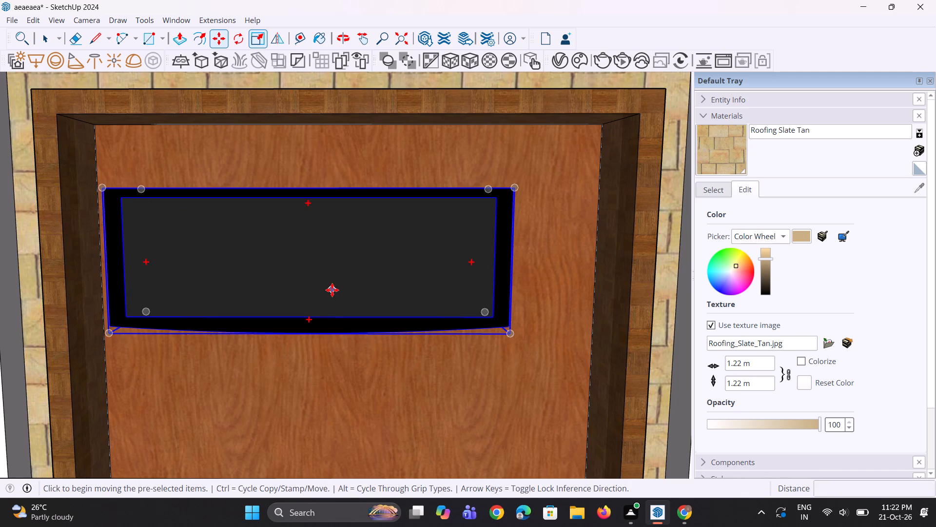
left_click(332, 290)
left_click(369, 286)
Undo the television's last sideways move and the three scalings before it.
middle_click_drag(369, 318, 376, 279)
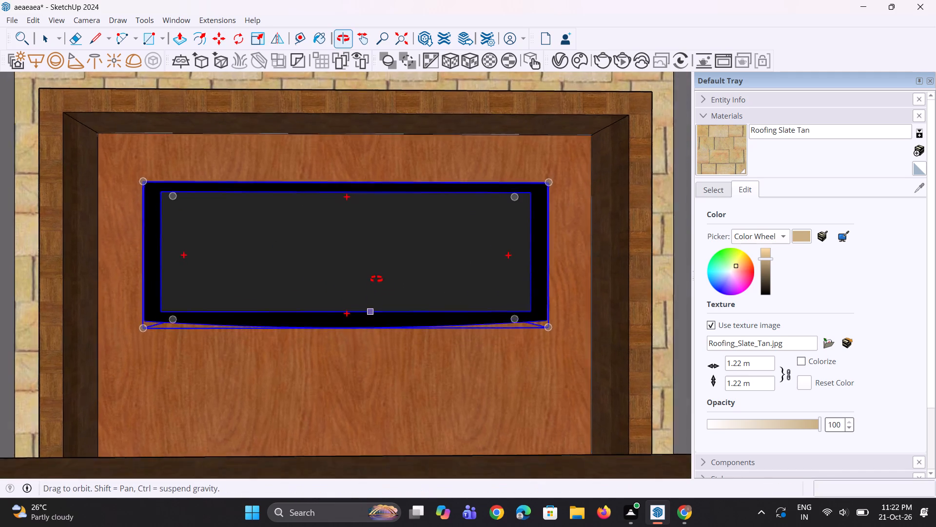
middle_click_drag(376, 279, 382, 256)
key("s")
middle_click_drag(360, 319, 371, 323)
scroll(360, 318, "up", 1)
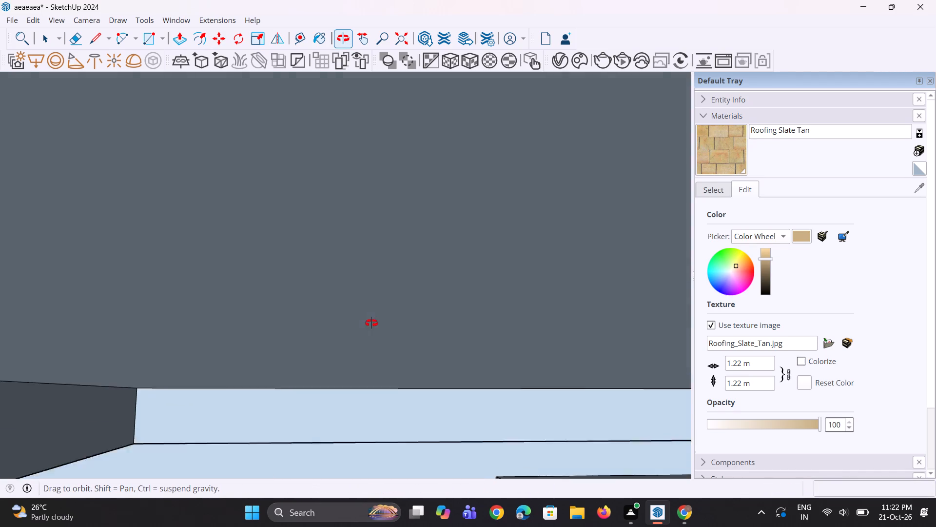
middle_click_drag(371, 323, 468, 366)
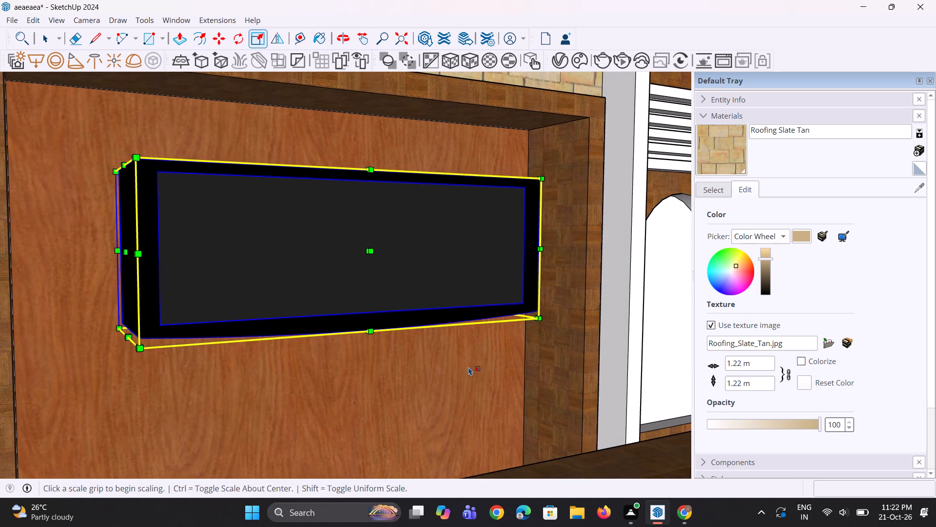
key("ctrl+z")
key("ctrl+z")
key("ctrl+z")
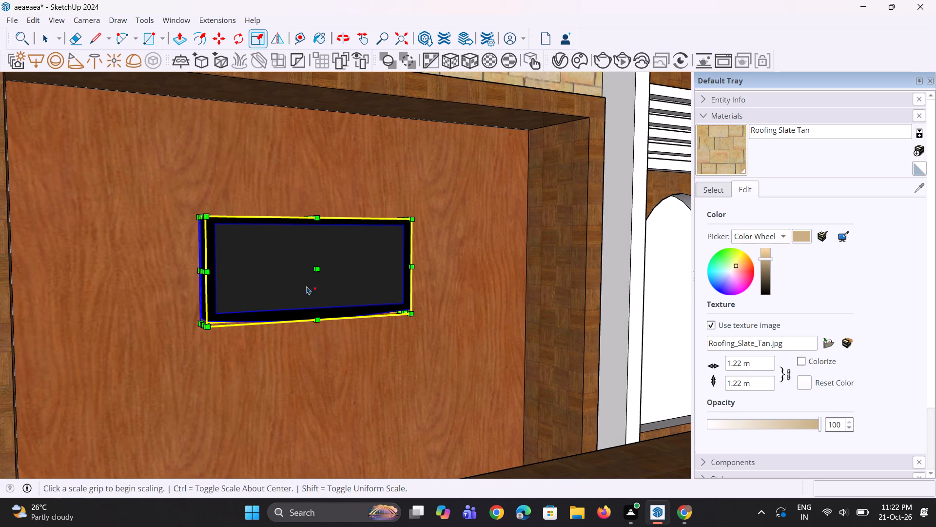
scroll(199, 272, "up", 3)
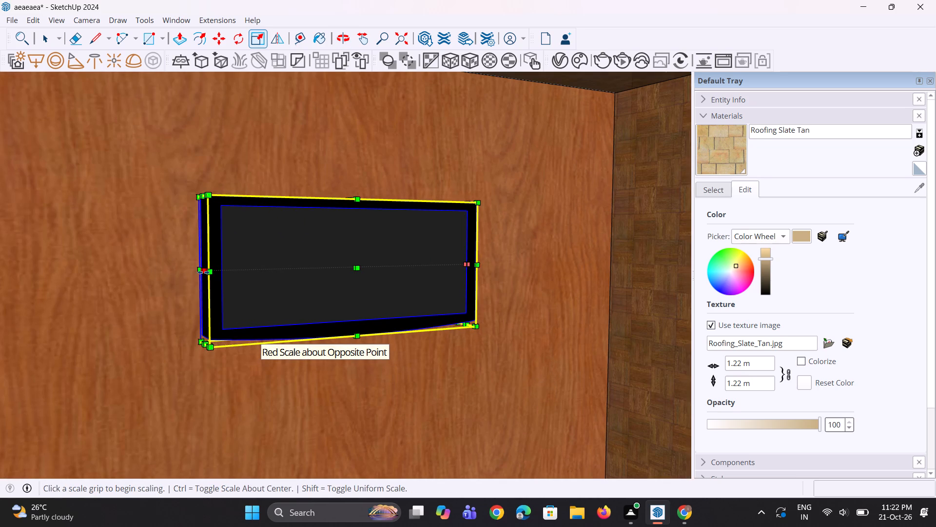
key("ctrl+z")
Widen the television from the middle of its left side along the red axis by a factor of about 1.39.
scroll(223, 277, "down", 4)
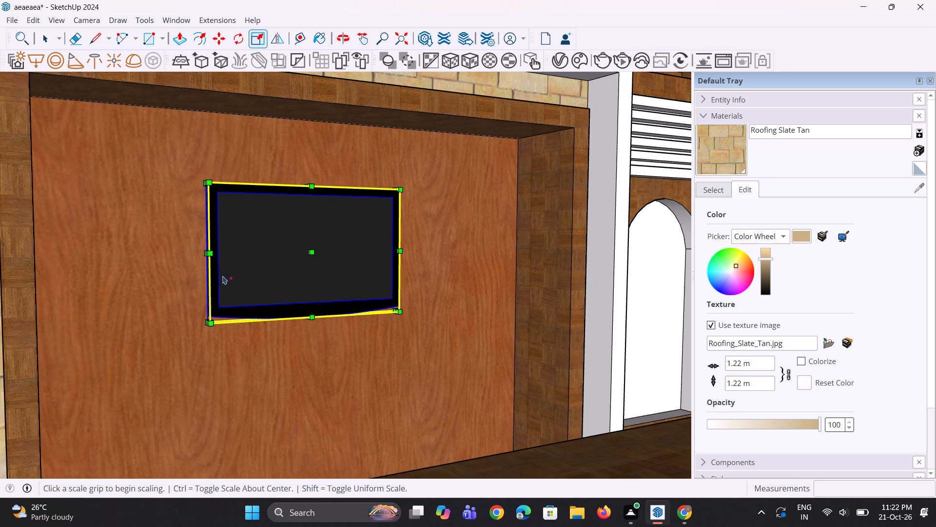
middle_click_drag(221, 258, 252, 271)
scroll(239, 268, "up", 5)
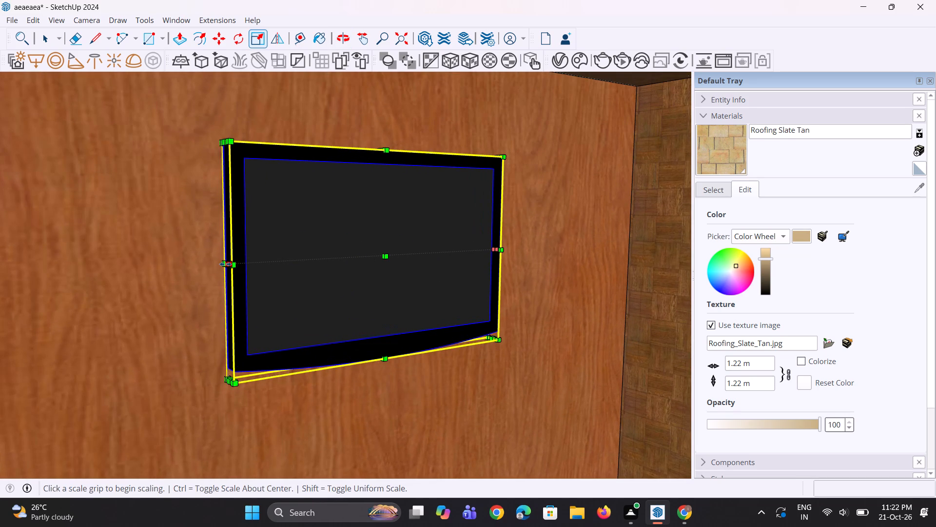
left_click(225, 264)
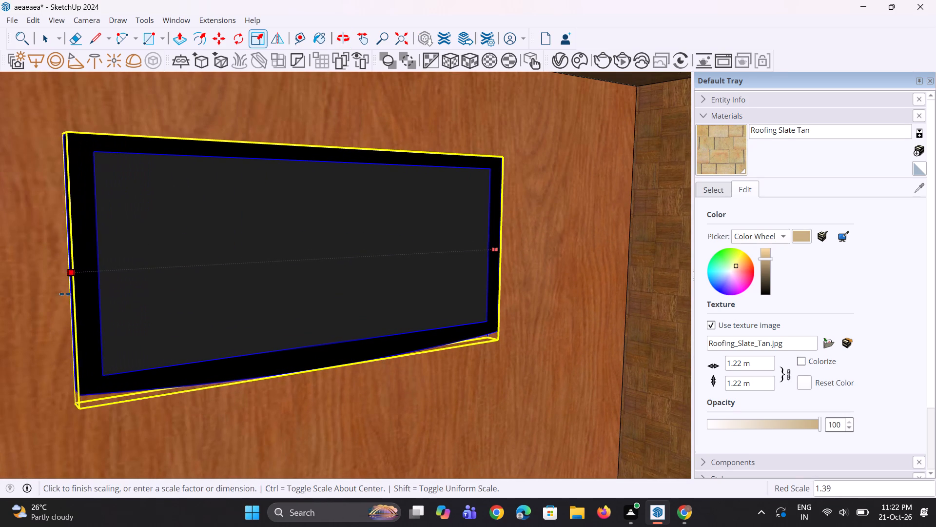
left_click(63, 294)
Widen the television from the middle of its right side along the red axis by a factor of about 1.15.
scroll(190, 274, "down", 9)
middle_click_drag(357, 280, 270, 284)
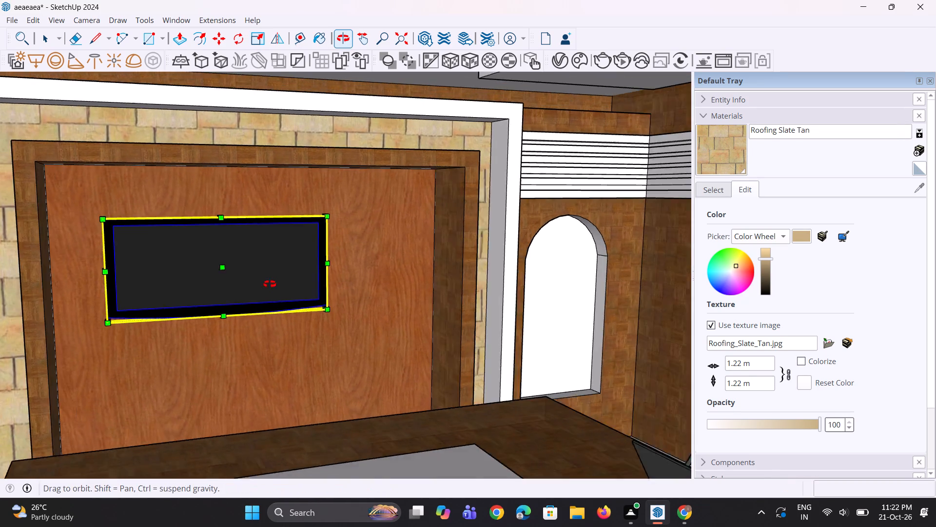
middle_click_drag(270, 284, 243, 279)
scroll(304, 259, "up", 8)
middle_click_drag(312, 262, 261, 273)
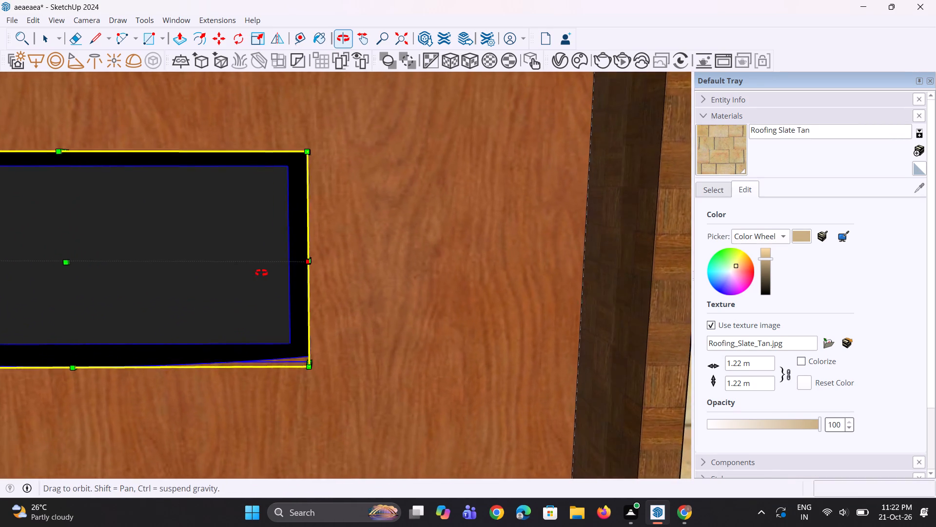
middle_click_drag(261, 273, 248, 274)
scroll(308, 262, "up", 6)
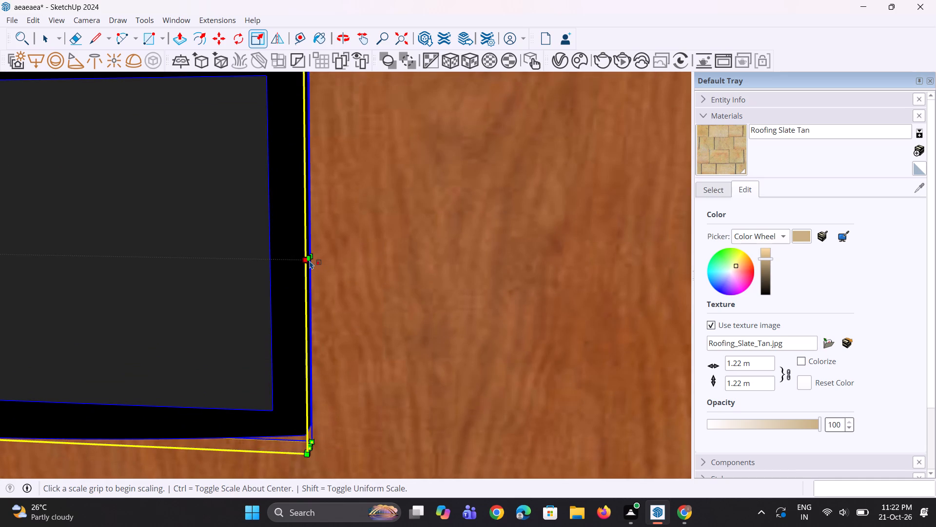
left_click(311, 254)
left_click(442, 265)
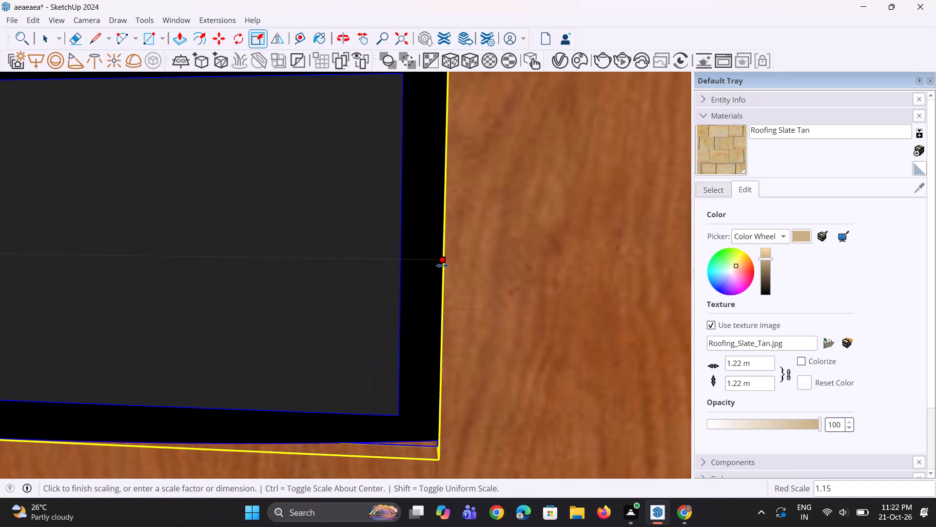
Increase the television's height along the blue axis by scaling its upper edge slightly upward.
scroll(517, 311, "down", 9)
middle_click_drag(294, 220, 297, 244)
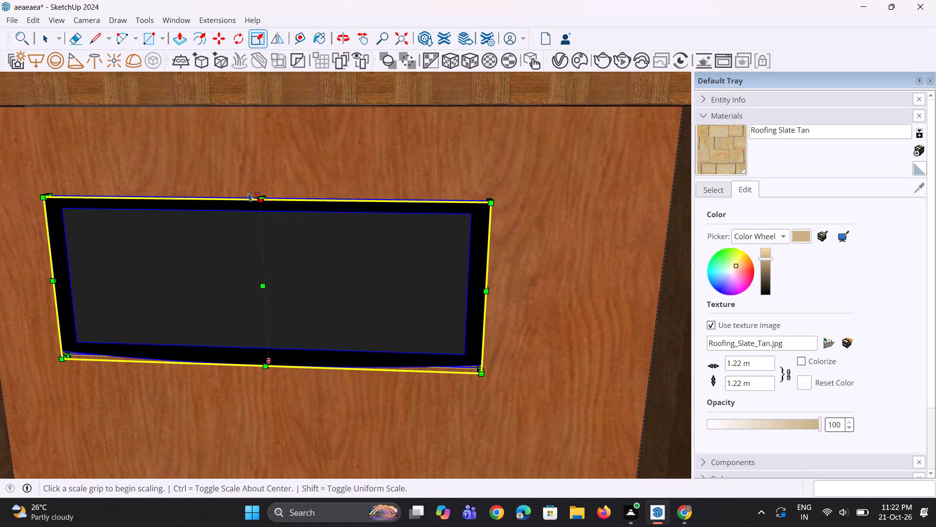
scroll(246, 191, "up", 10)
left_click(271, 199)
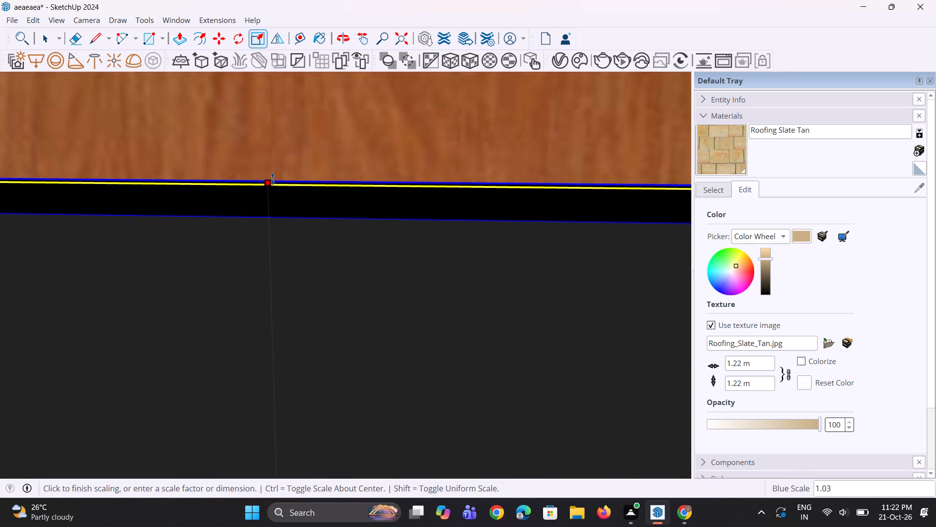
left_click(287, 147)
Increase the television's height along the blue axis by scaling its lower edge downward.
scroll(404, 235, "down", 3)
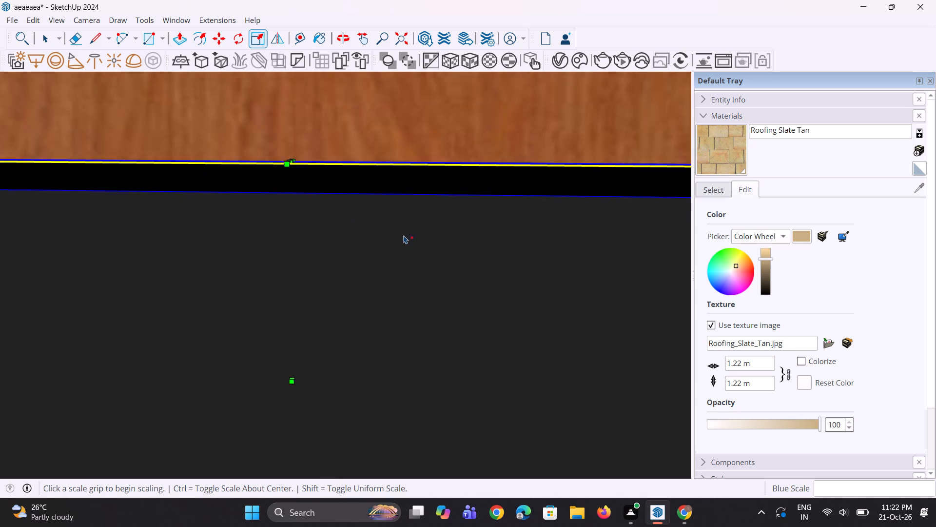
scroll(404, 235, "down", 9)
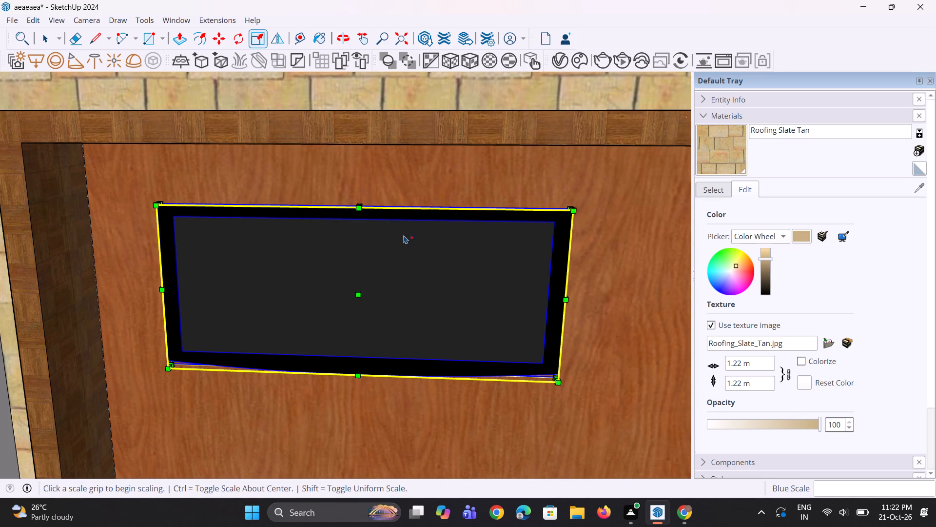
scroll(404, 235, "down", 3)
middle_click_drag(412, 324, 458, 240)
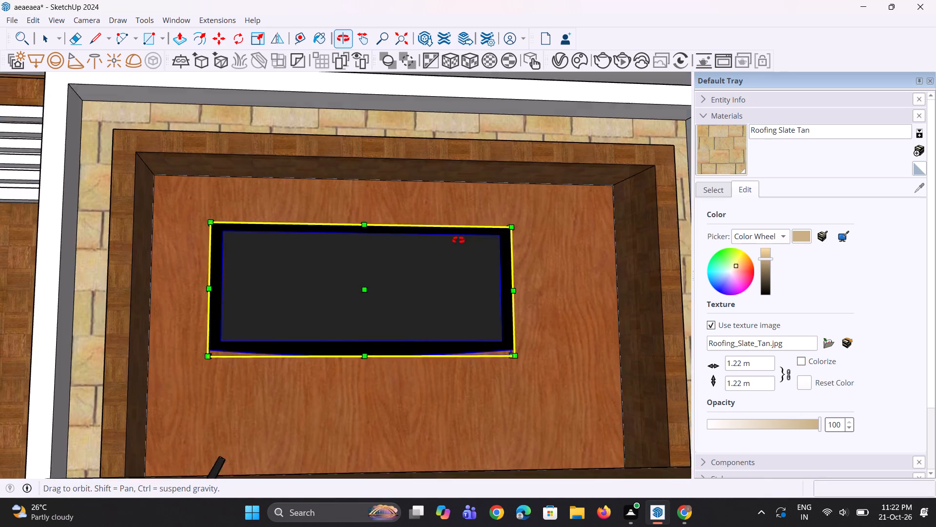
middle_click_drag(458, 240, 458, 241)
scroll(364, 369, "up", 8)
middle_click_drag(369, 359, 376, 331)
scroll(365, 348, "up", 1)
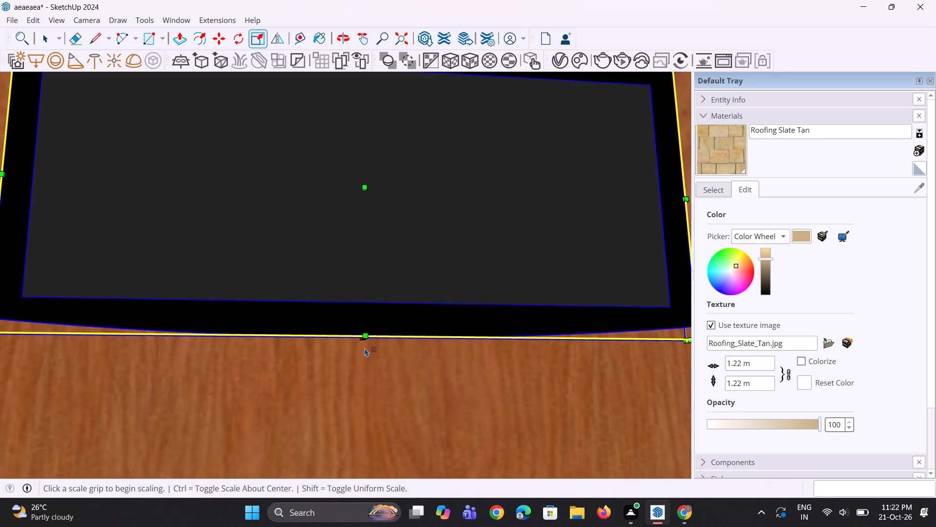
scroll(365, 348, "up", 9)
left_click(363, 324)
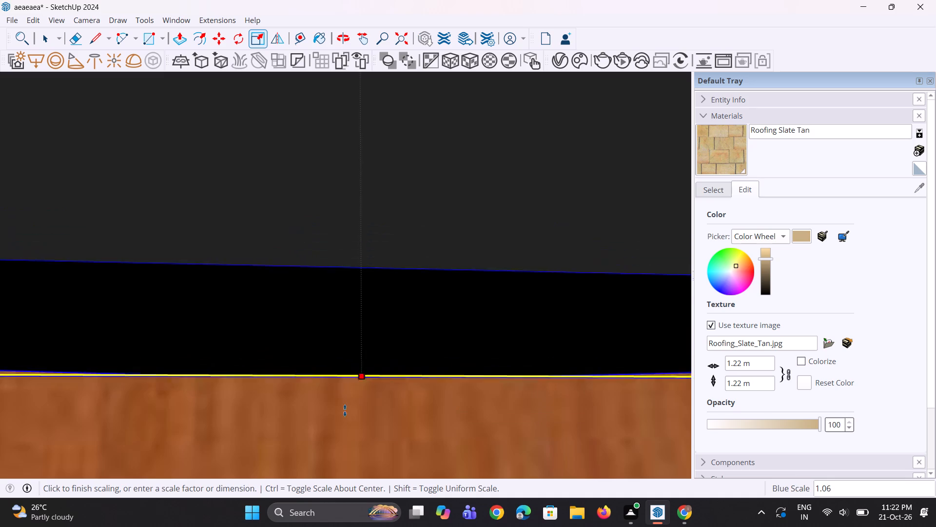
left_click(330, 442)
Widen the television again from its right side along the red axis by a factor of about 1.07.
scroll(344, 374, "down", 14)
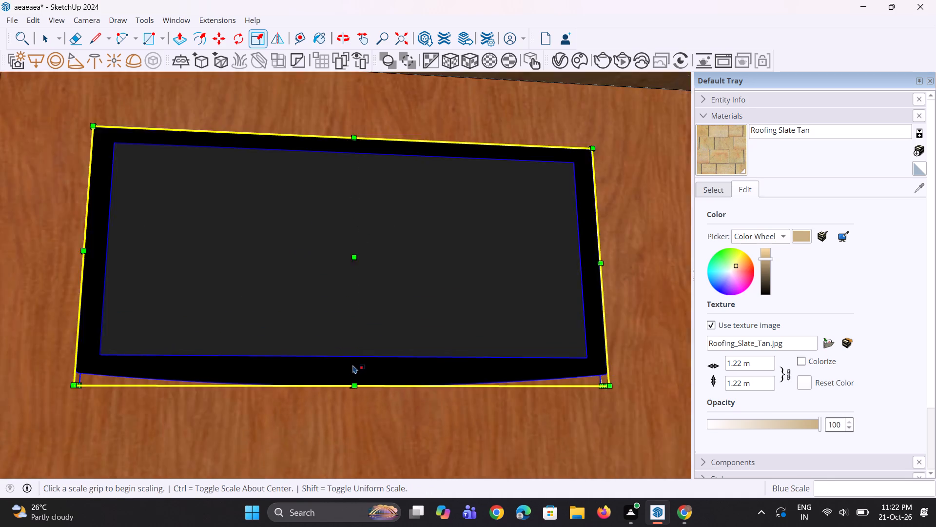
scroll(353, 365, "down", 7)
middle_click_drag(354, 364, 340, 409)
scroll(570, 293, "up", 3)
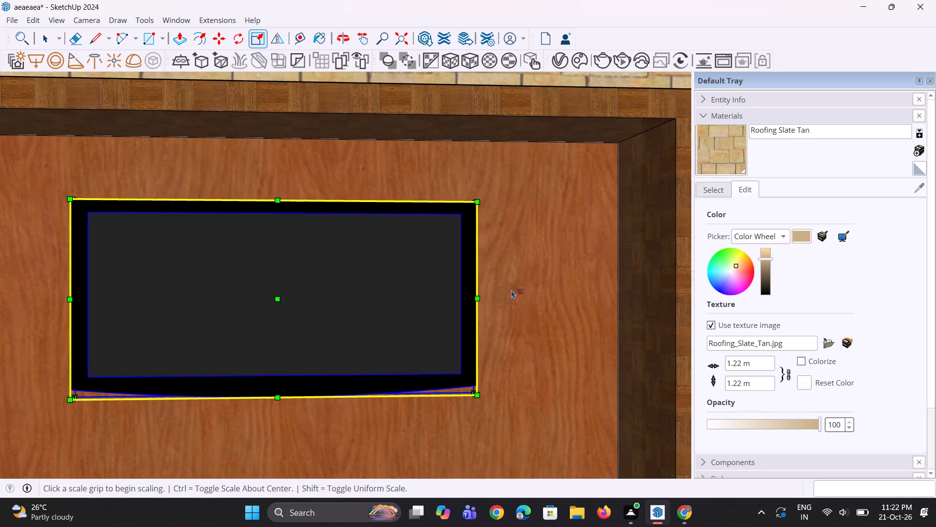
scroll(511, 290, "up", 2)
middle_click_drag(509, 290, 445, 312)
scroll(448, 313, "up", 9)
middle_click_drag(476, 302, 460, 311)
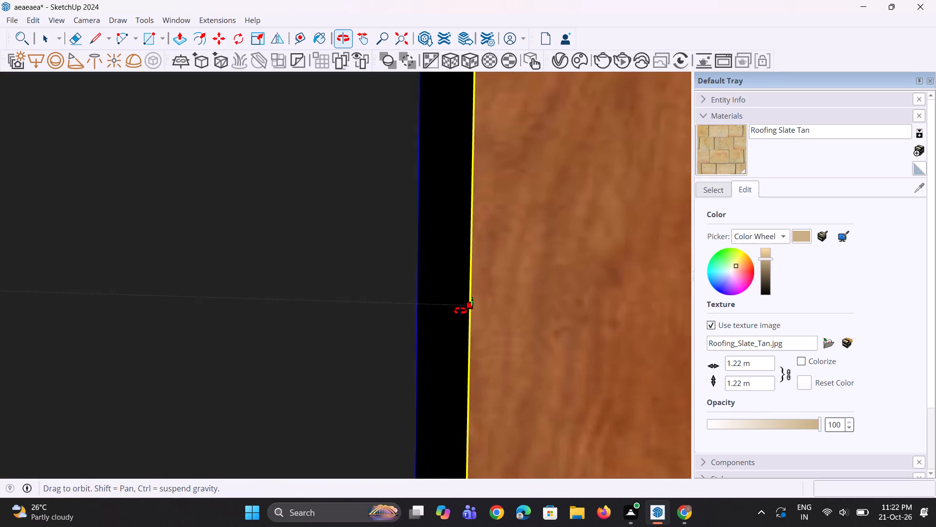
middle_click_drag(460, 311, 401, 326)
scroll(440, 320, "up", 1)
left_click(469, 312)
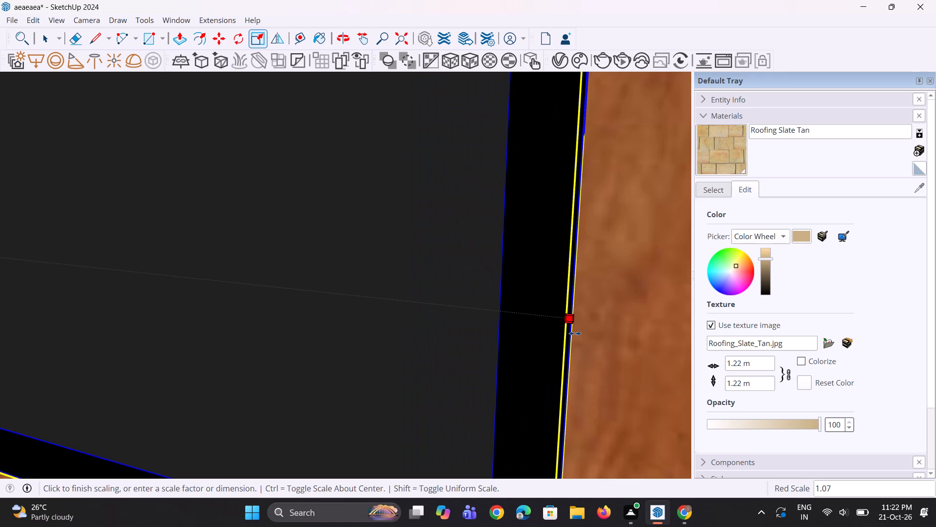
left_click(575, 333)
Scale the television's lower edge further downward along the blue axis to make the screen taller.
scroll(575, 333, "down", 17)
middle_click_drag(549, 371, 622, 242)
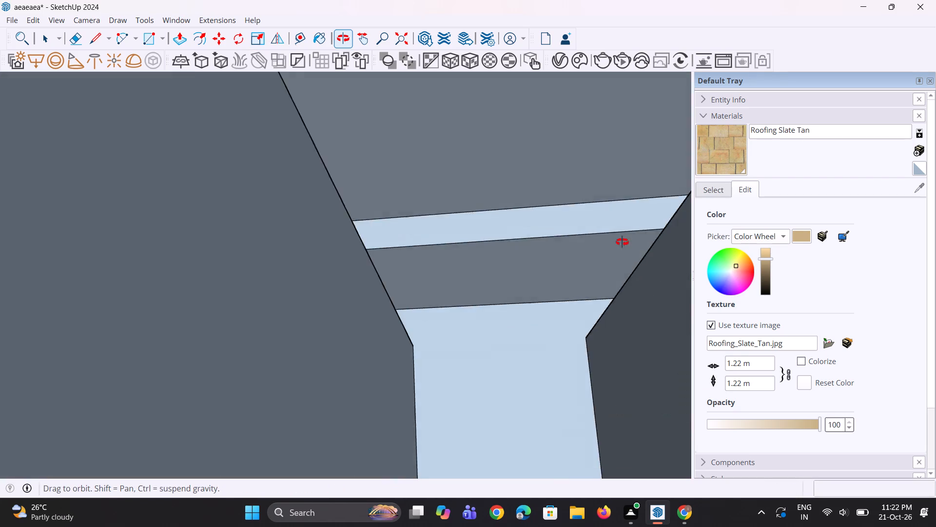
middle_click_drag(622, 242, 612, 311)
scroll(444, 337, "down", 10)
middle_click_drag(351, 324, 375, 338)
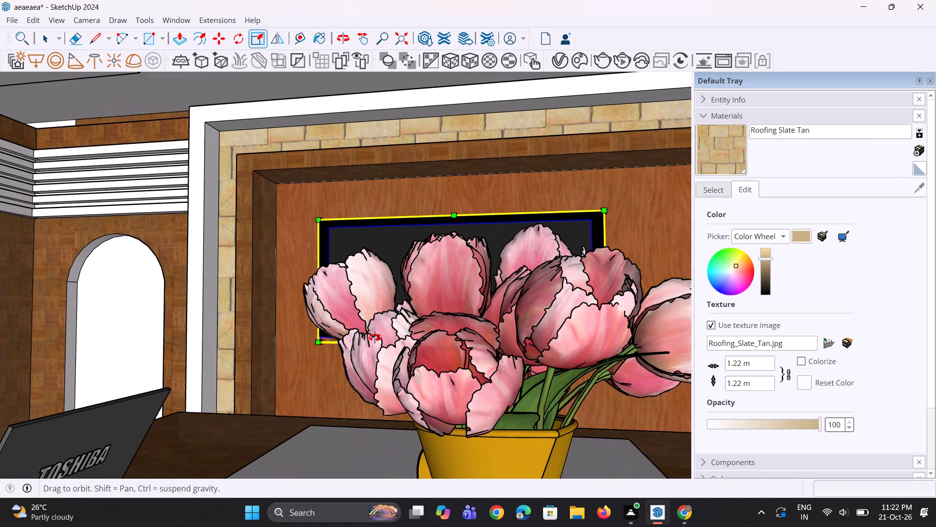
middle_click_drag(375, 338, 430, 324)
scroll(303, 317, "up", 4)
scroll(266, 354, "up", 4)
middle_click_drag(265, 354, 300, 271)
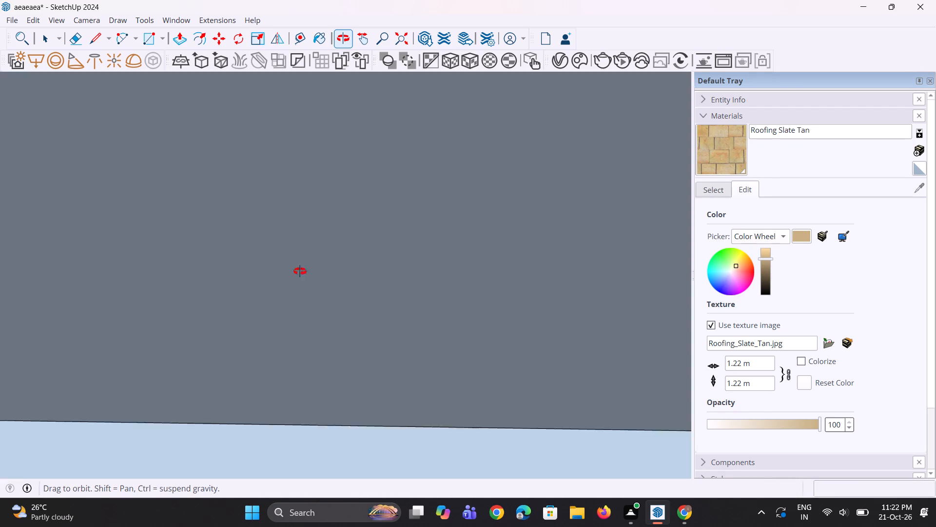
middle_click_drag(300, 271, 302, 304)
scroll(289, 362, "up", 9)
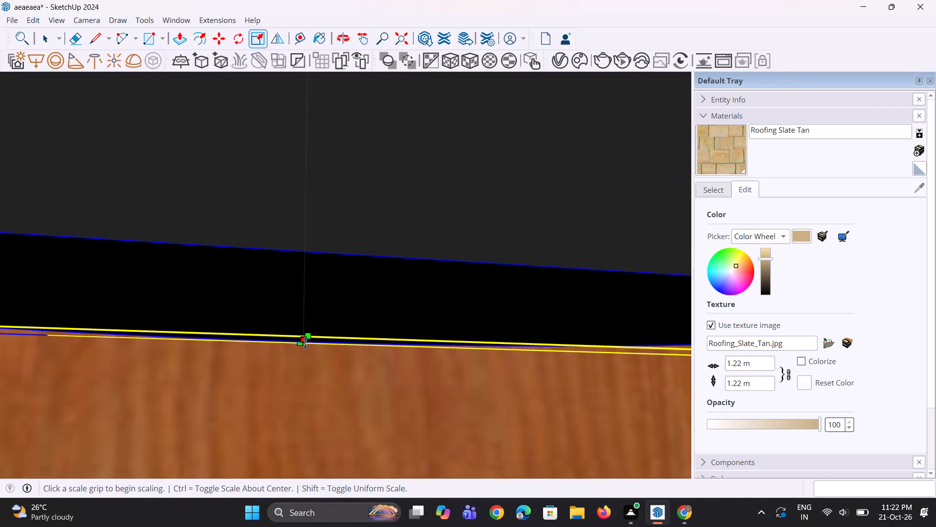
left_click(305, 343)
left_click(291, 472)
Scale the television's lower edge further downward along the blue axis to make the screen taller.
scroll(301, 359, "down", 5)
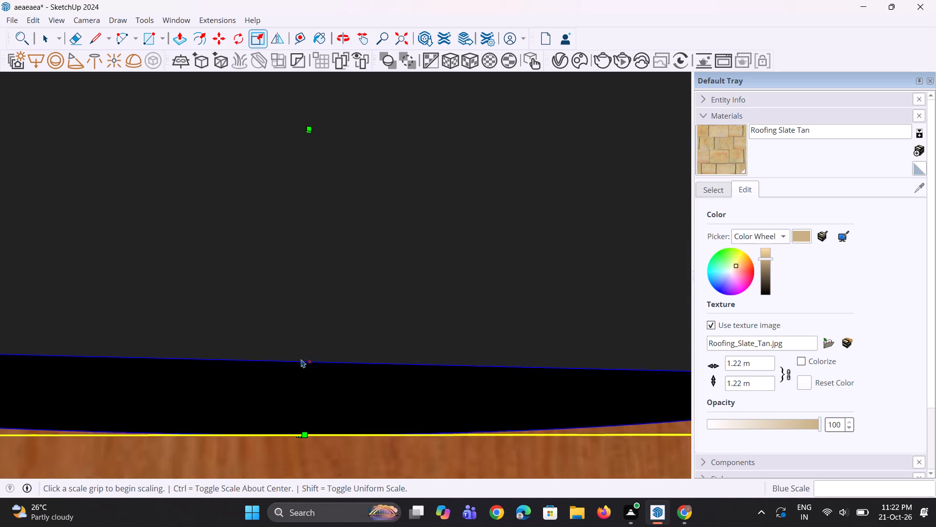
scroll(303, 355, "down", 3)
scroll(292, 434, "up", 4)
middle_click_drag(292, 434, 310, 394)
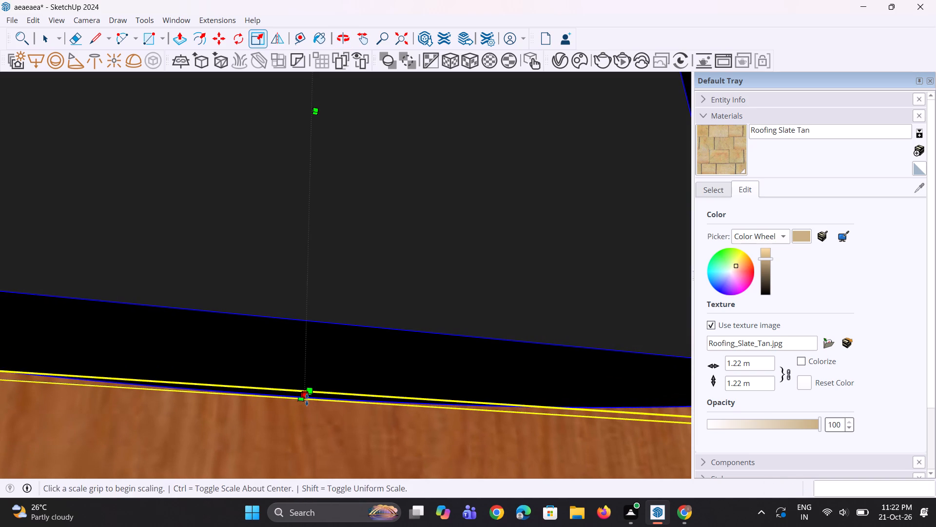
left_click(307, 400)
left_click(276, 477)
Enlarge the television uniformly from its upper-right corner by a factor of about 1.11, and clear the selection.
scroll(342, 331, "down", 5)
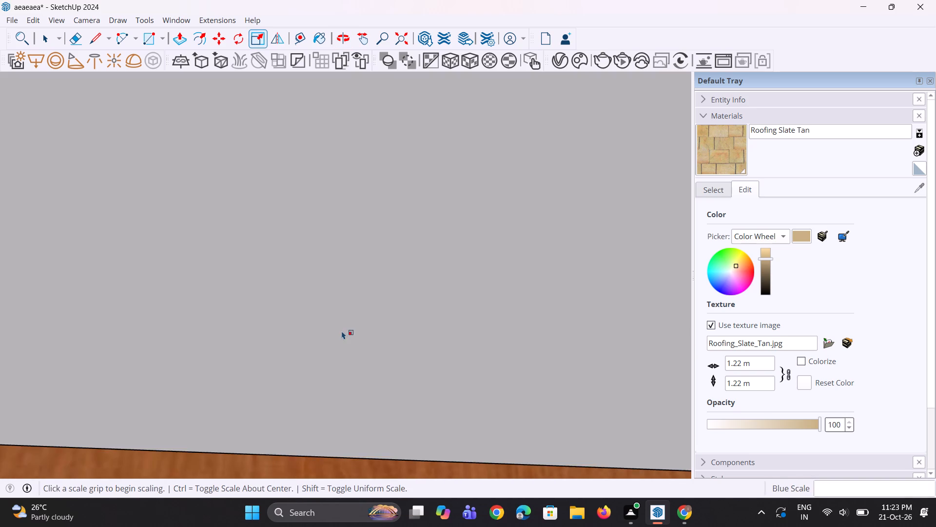
scroll(342, 331, "down", 7)
middle_click_drag(402, 299, 364, 408)
left_click(402, 45)
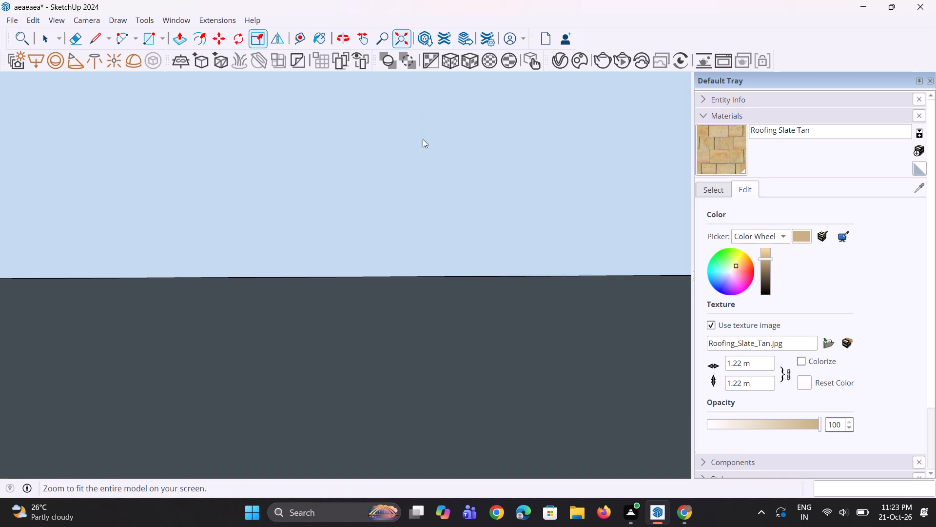
scroll(408, 278, "up", 11)
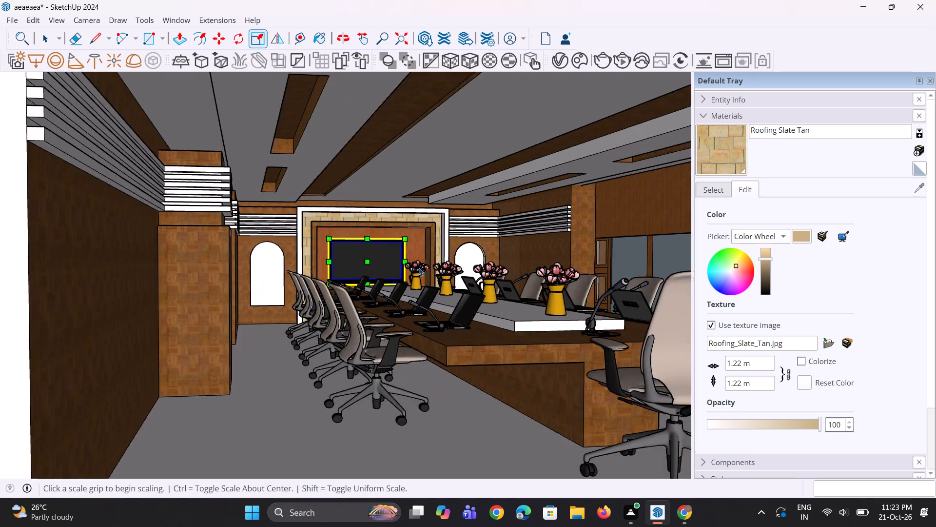
scroll(419, 267, "up", 2)
middle_click_drag(419, 267, 385, 284)
scroll(402, 230, "up", 3)
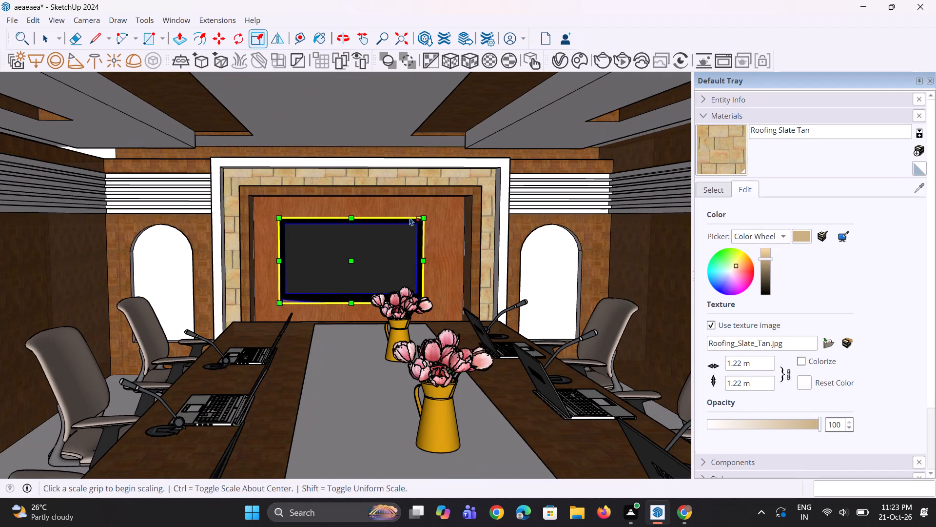
left_click(420, 218)
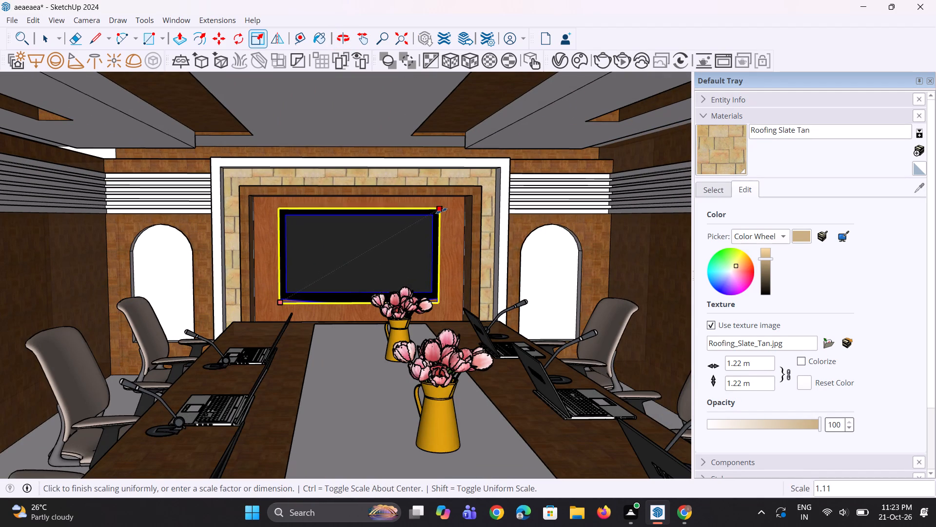
left_click(442, 210)
scroll(426, 258, "down", 11)
key("space")
key("space")
left_click(492, 96)
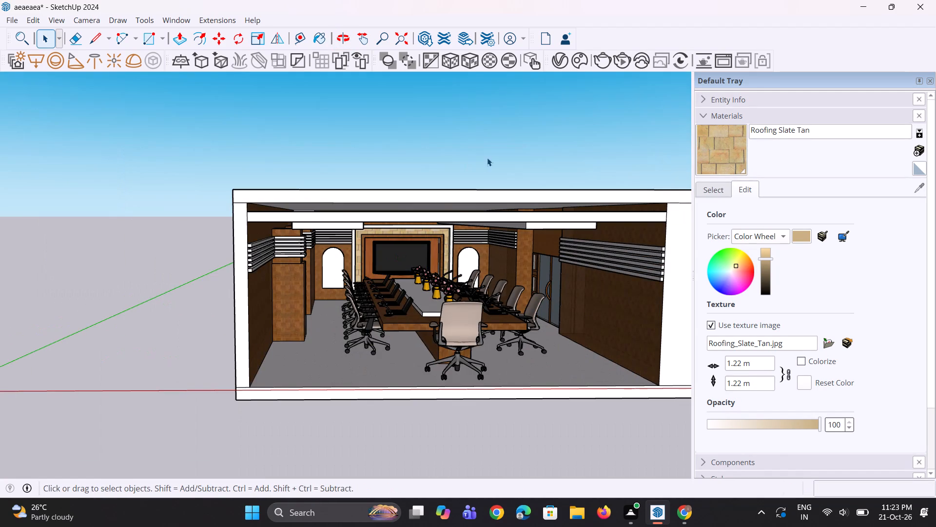
Import a round ceiling light from the downloaded 3D models in the Chaos Cosmos browser's Lighting category.
middle_click_drag(480, 274, 459, 260)
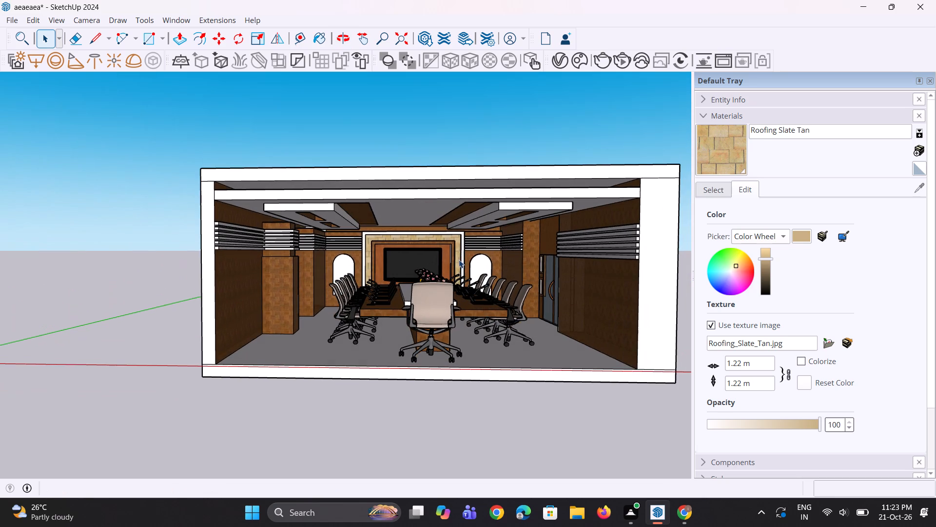
scroll(459, 260, "up", 4)
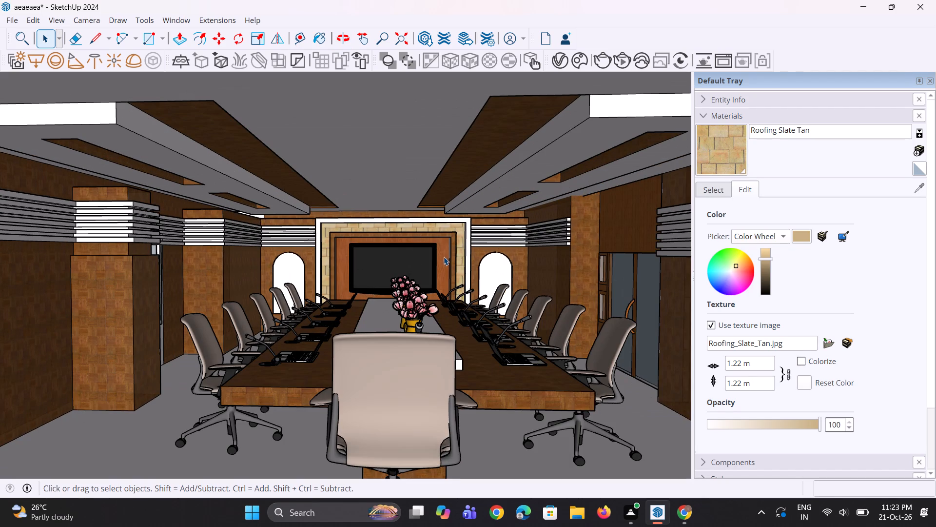
scroll(439, 260, "up", 3)
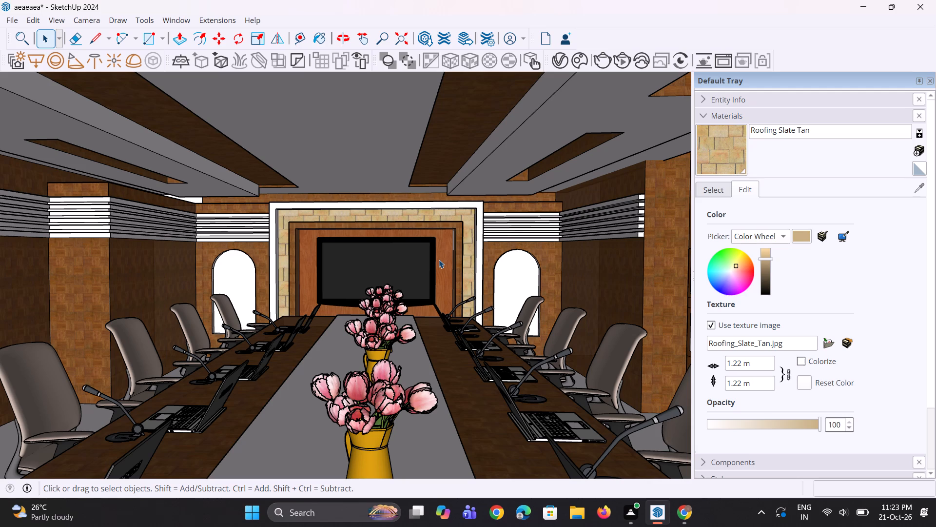
left_click(559, 60)
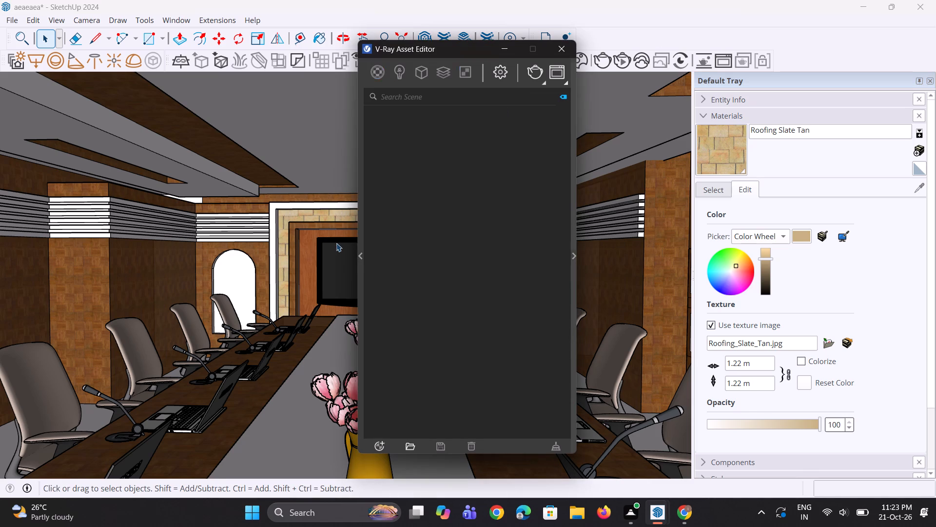
left_click(361, 256)
left_click(310, 106)
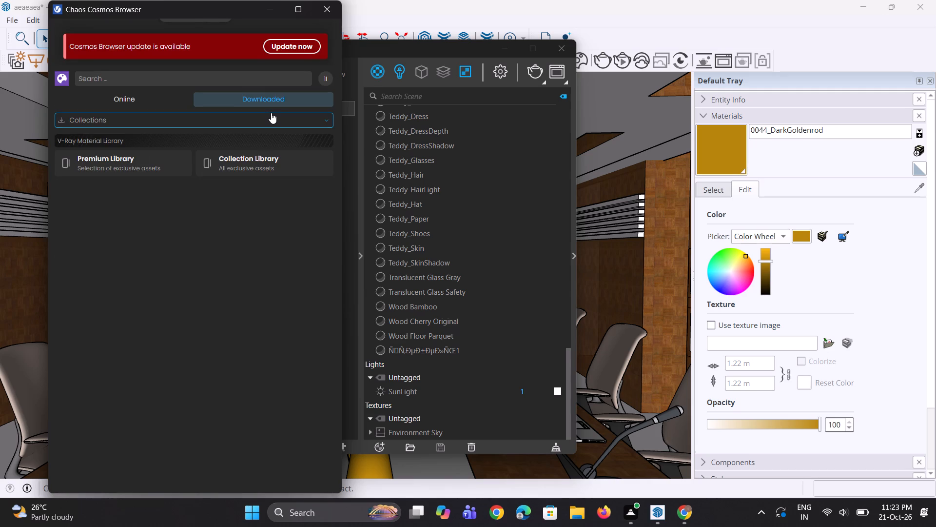
left_click(99, 124)
left_click(112, 144)
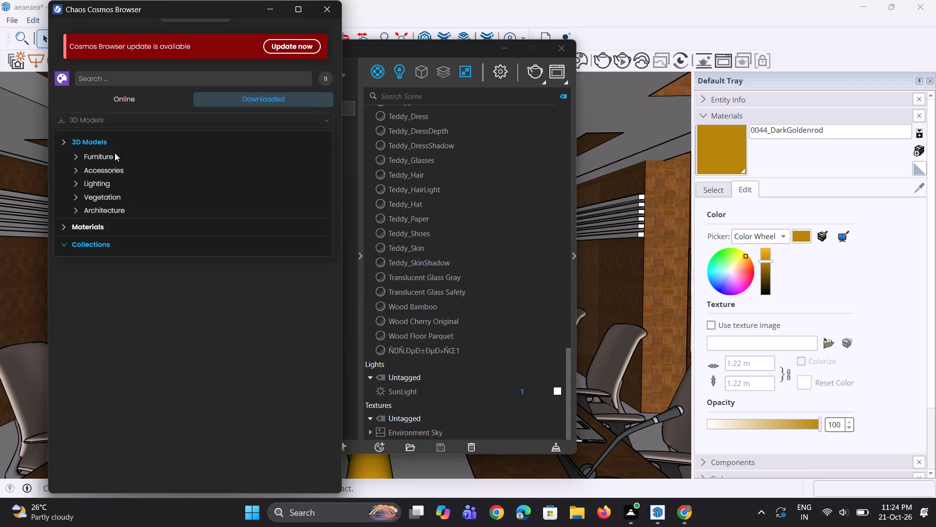
left_click(111, 180)
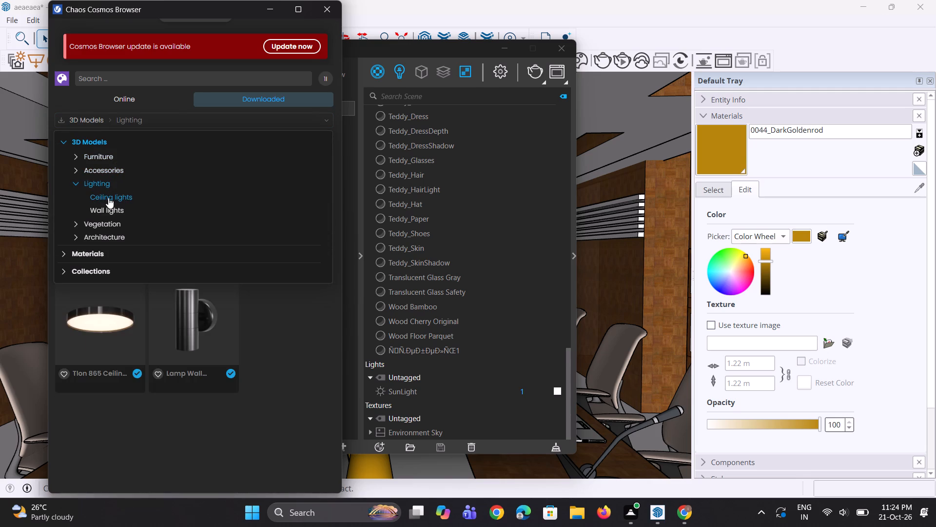
left_click(108, 198)
left_click(208, 200)
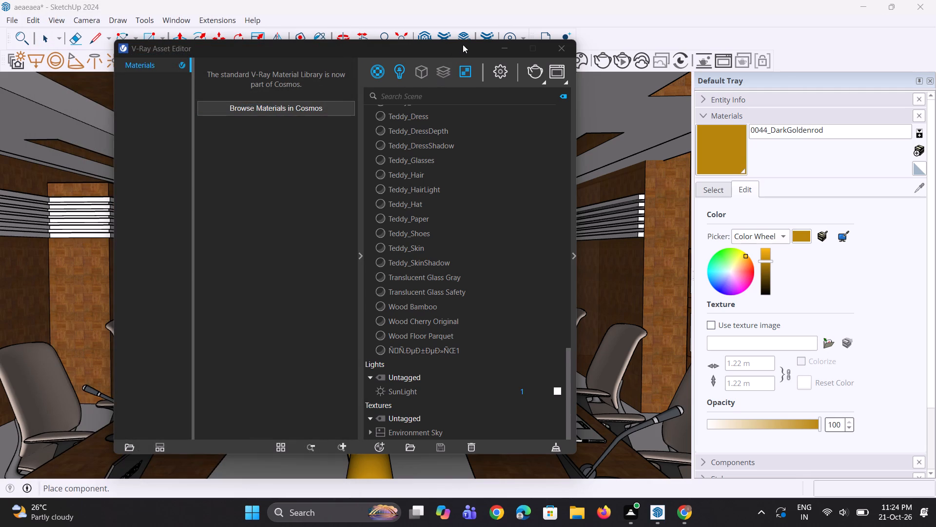
Place the imported ceiling light on the central ceiling face, in front of the television wall.
left_click(494, 51)
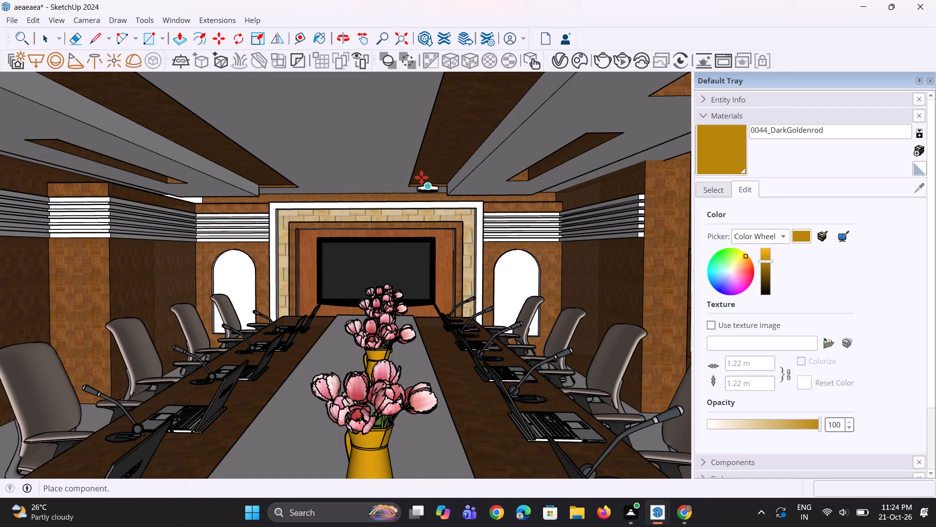
scroll(352, 156, "up", 1)
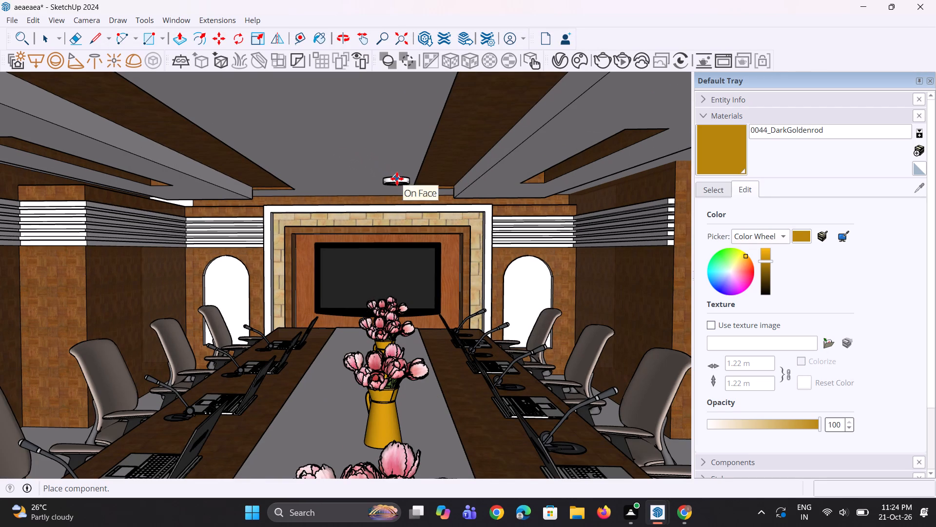
left_click(401, 182)
middle_click_drag(409, 186, 422, 160)
scroll(409, 186, "up", 1)
key("Escape")
key("Escape")
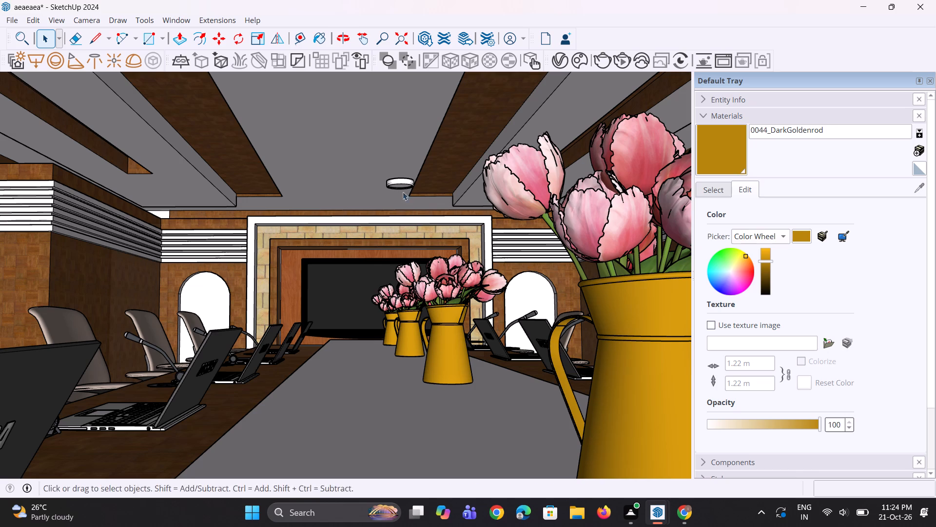
Scale the placed ceiling light down to a slightly smaller size.
key("b")
key("space")
key("space")
left_click(400, 189)
scroll(400, 189, "up", 4)
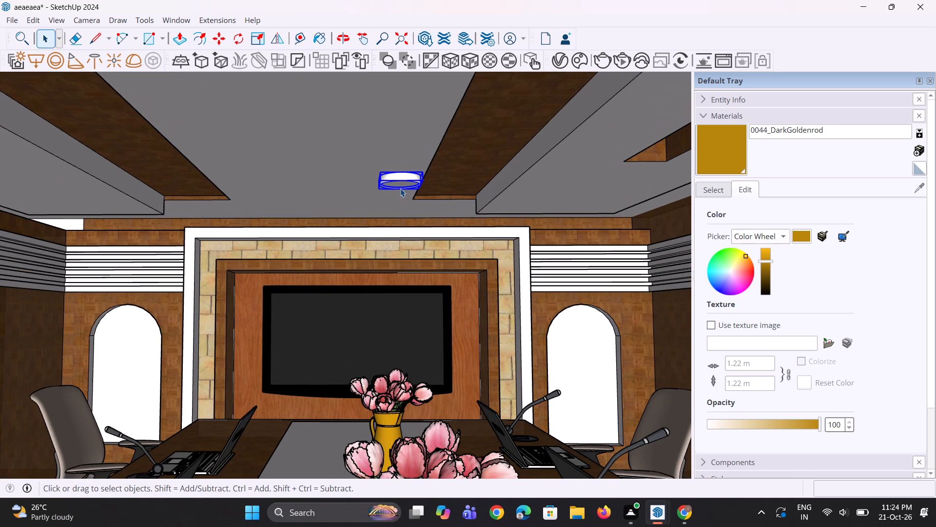
scroll(399, 181, "up", 1)
key("s")
scroll(392, 174, "up", 2)
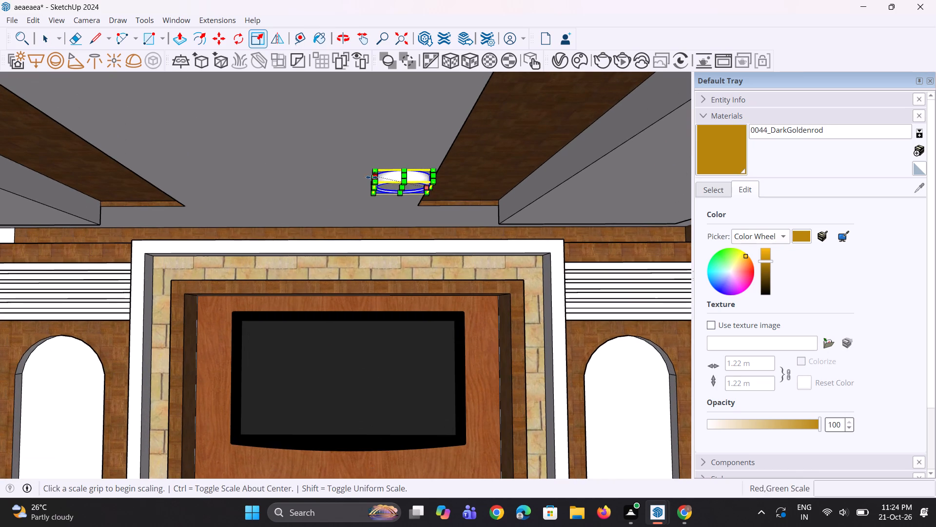
left_click(438, 184)
left_click(413, 184)
Move the ceiling light about 2' 3 9/16" across the ceiling toward the television wall.
scroll(412, 212, "down", 4)
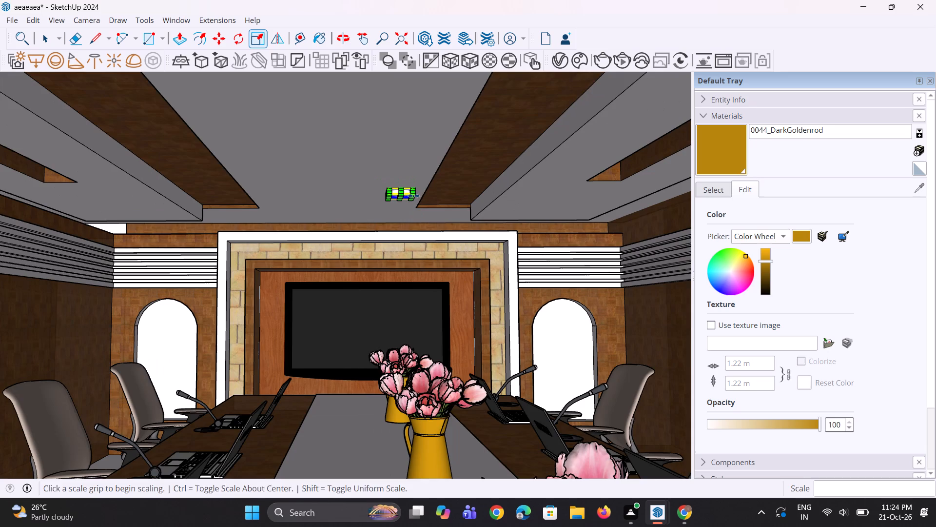
middle_click_drag(413, 196, 389, 208)
scroll(395, 203, "up", 1)
middle_click_drag(400, 206, 412, 161)
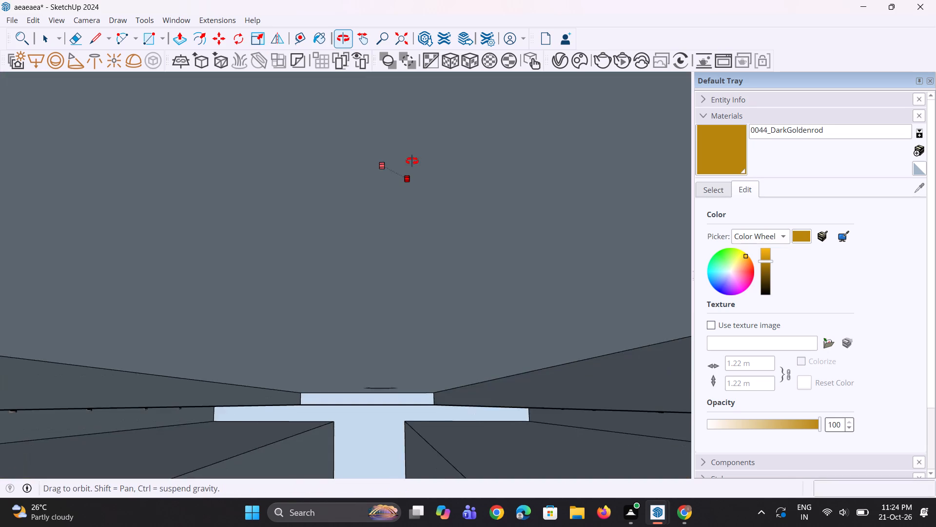
middle_click_drag(412, 161, 417, 190)
scroll(407, 206, "up", 6)
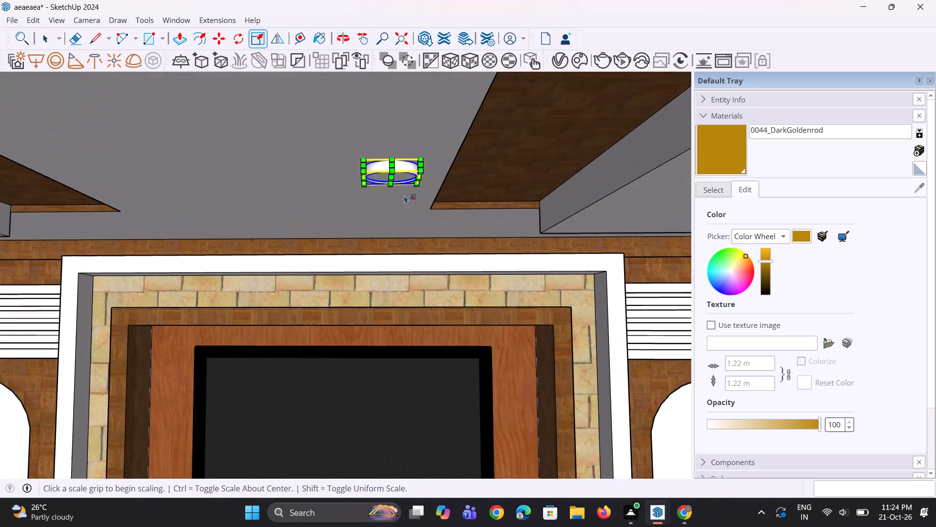
scroll(404, 195, "up", 1)
middle_click_drag(407, 194, 454, 174)
key("m")
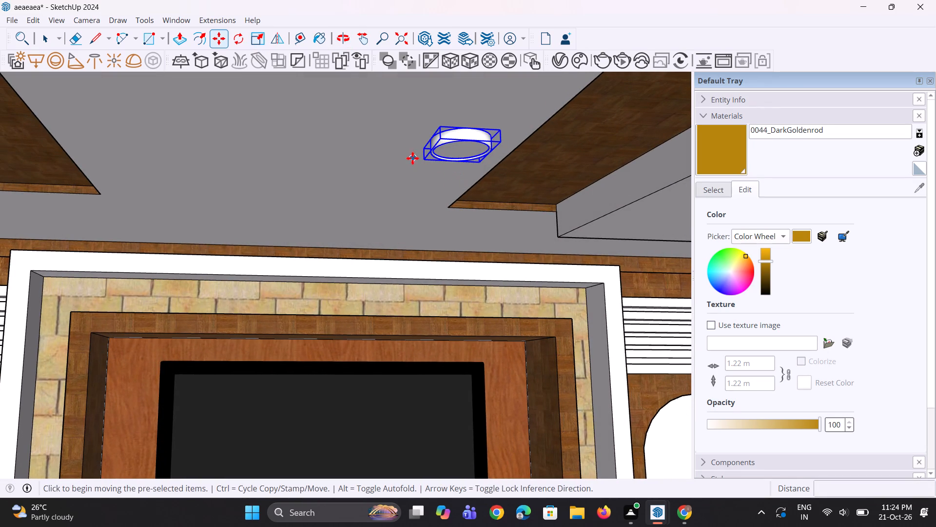
left_click(420, 151)
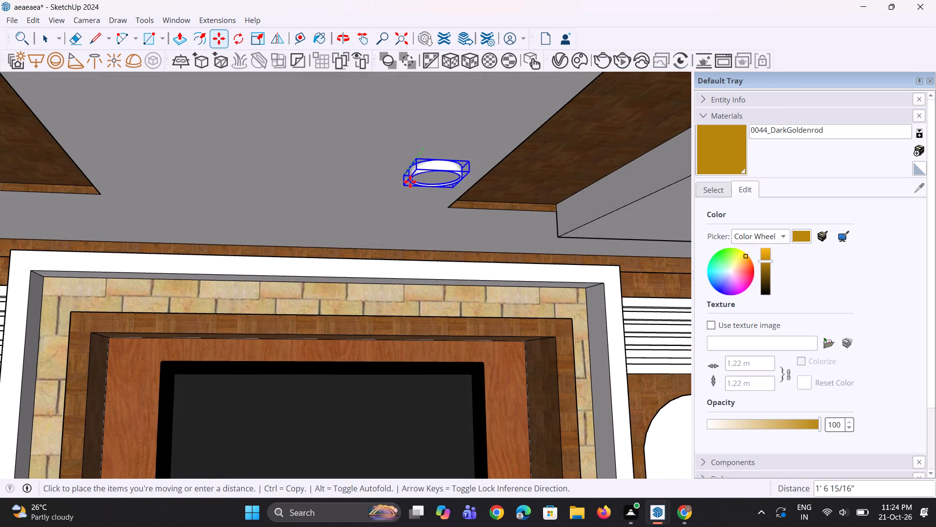
left_click(396, 187)
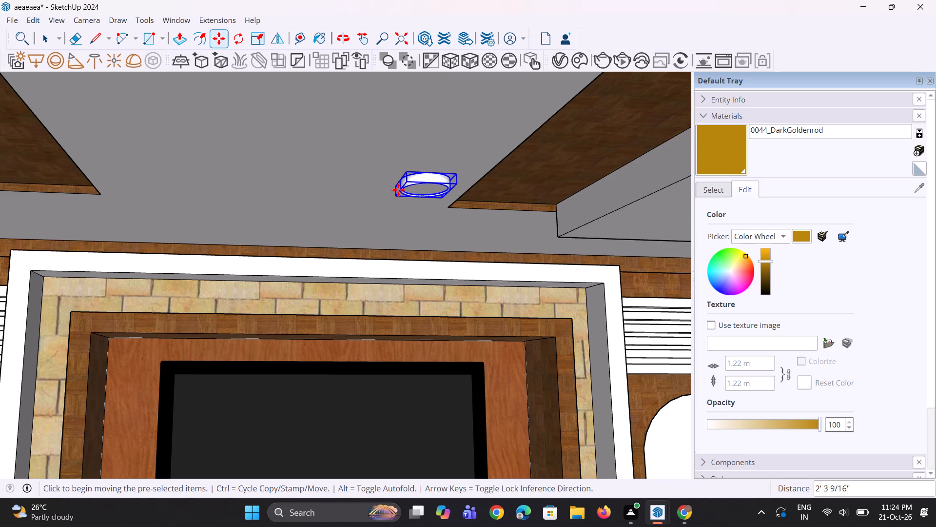
Reduce the ceiling light uniformly a little more from its lower corner.
scroll(398, 190, "up", 2)
key("s")
left_click(397, 199)
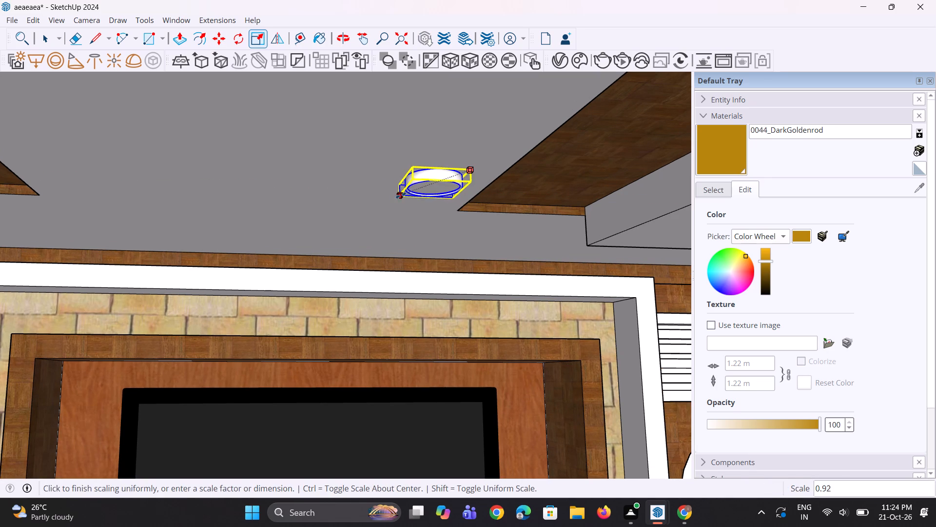
left_click(407, 193)
Raise the ceiling light in two small moves, the second about 15/16", so that its body sits partly recessed in the ceiling.
key("m")
scroll(411, 188, "up", 2)
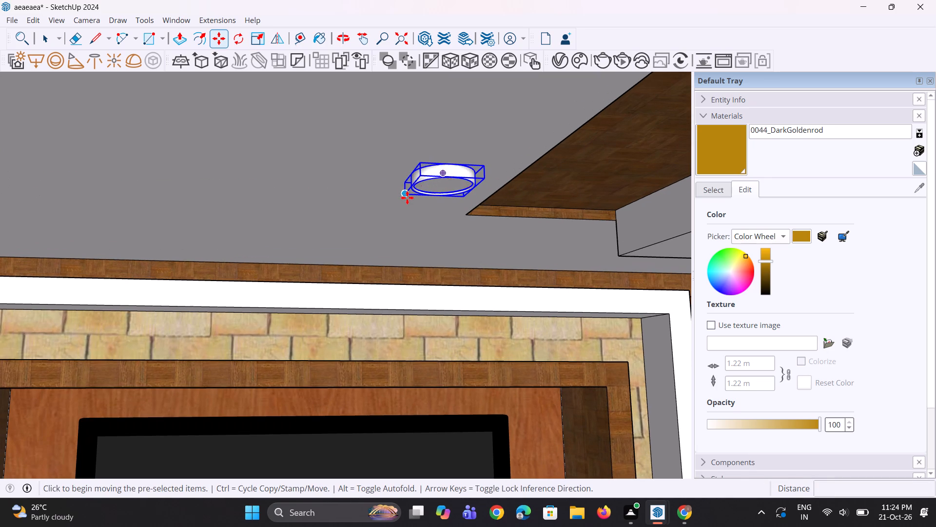
left_click(407, 198)
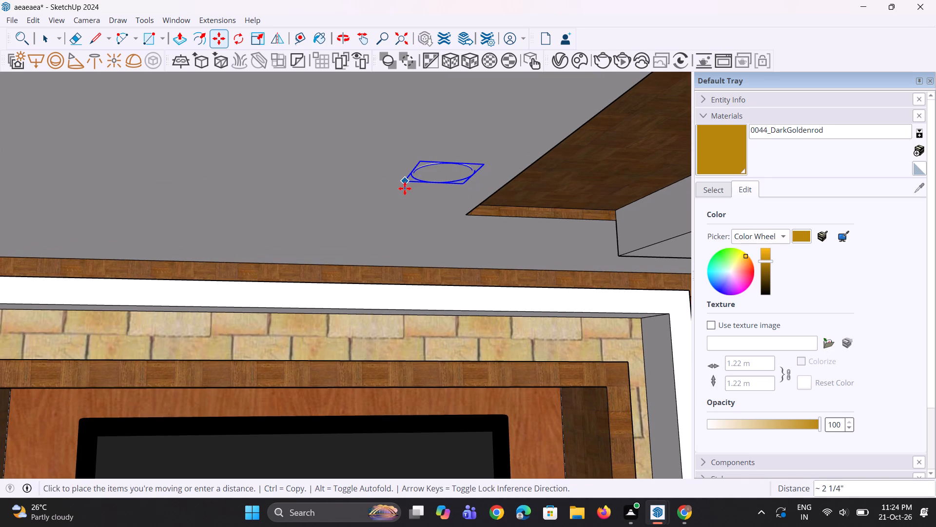
left_click(405, 190)
middle_click_drag(428, 205, 425, 225)
scroll(416, 209, "up", 2)
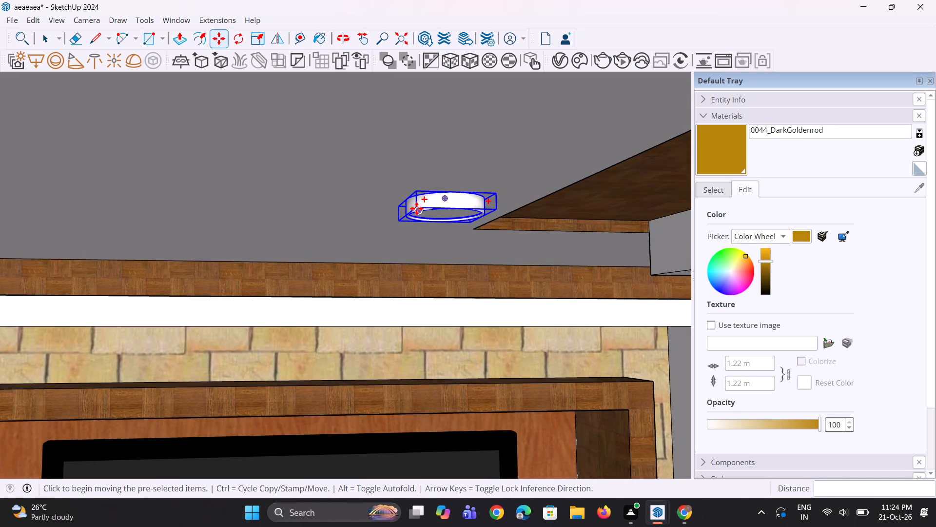
scroll(416, 208, "up", 1)
left_click(416, 208)
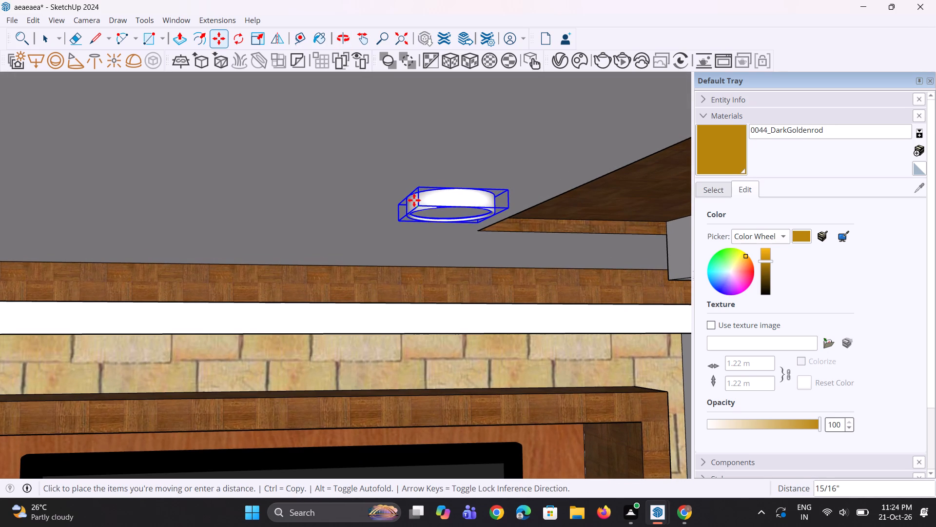
left_click(413, 199)
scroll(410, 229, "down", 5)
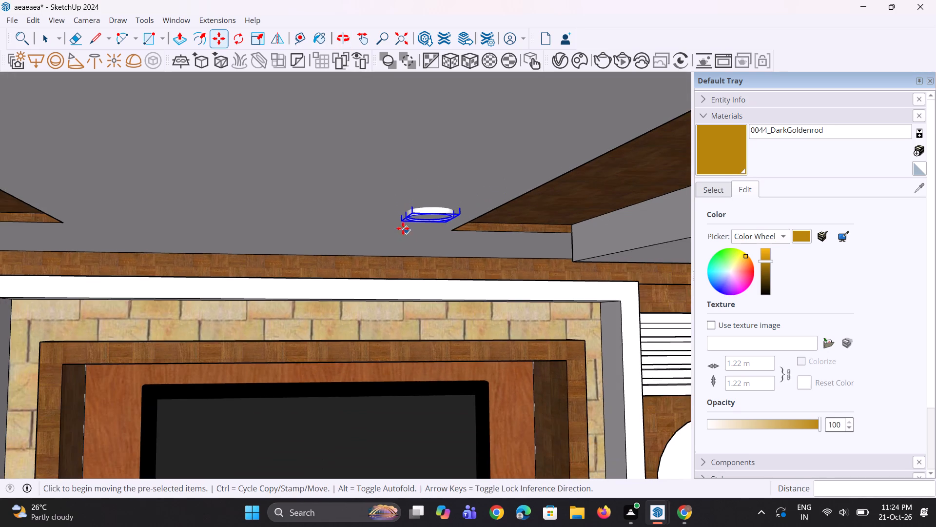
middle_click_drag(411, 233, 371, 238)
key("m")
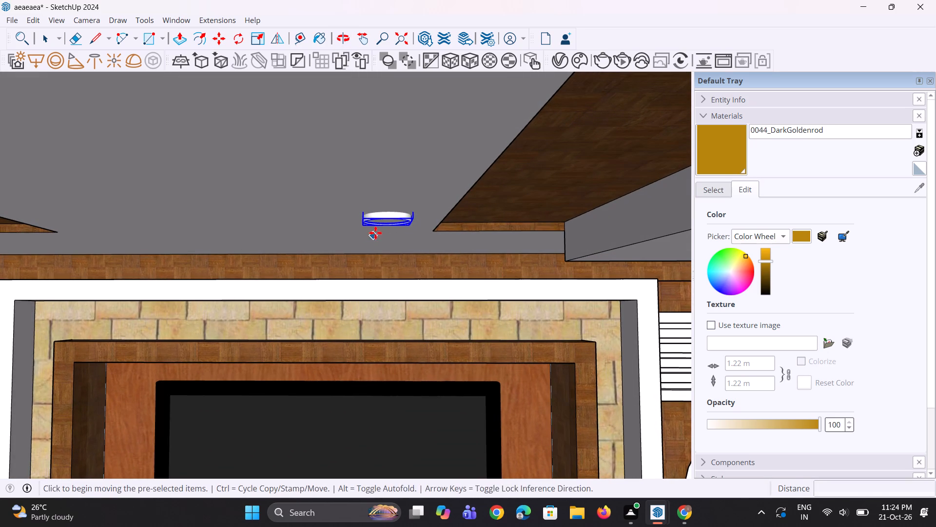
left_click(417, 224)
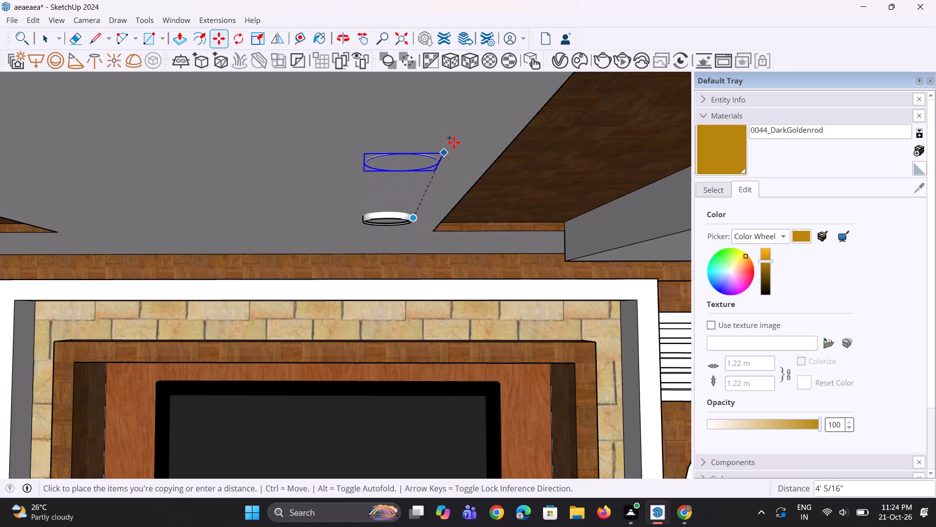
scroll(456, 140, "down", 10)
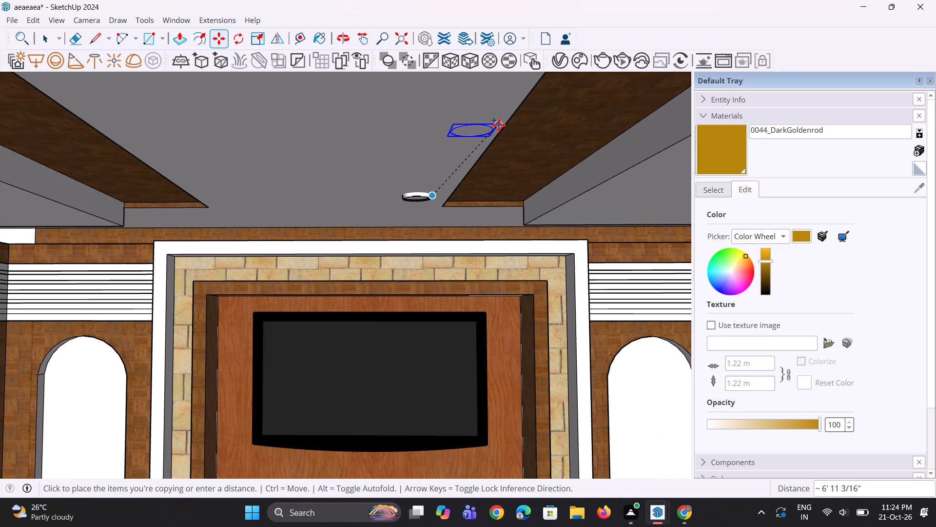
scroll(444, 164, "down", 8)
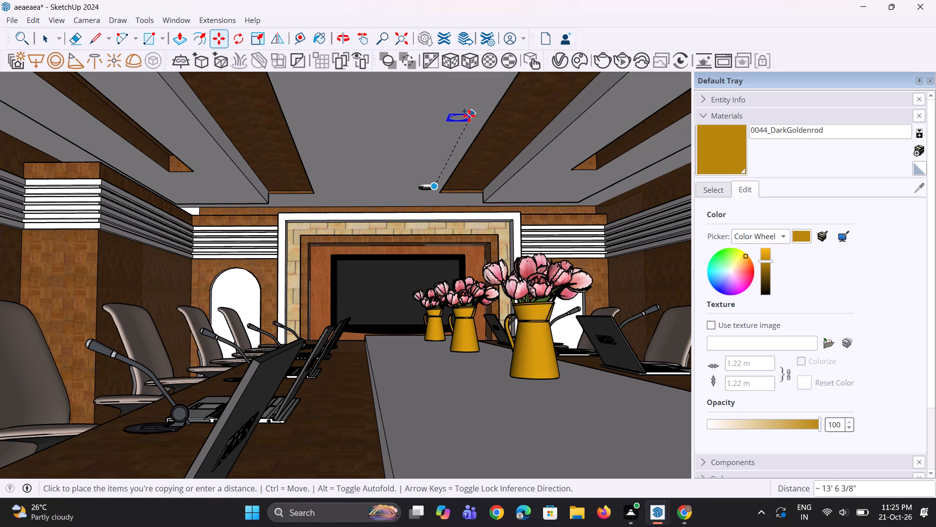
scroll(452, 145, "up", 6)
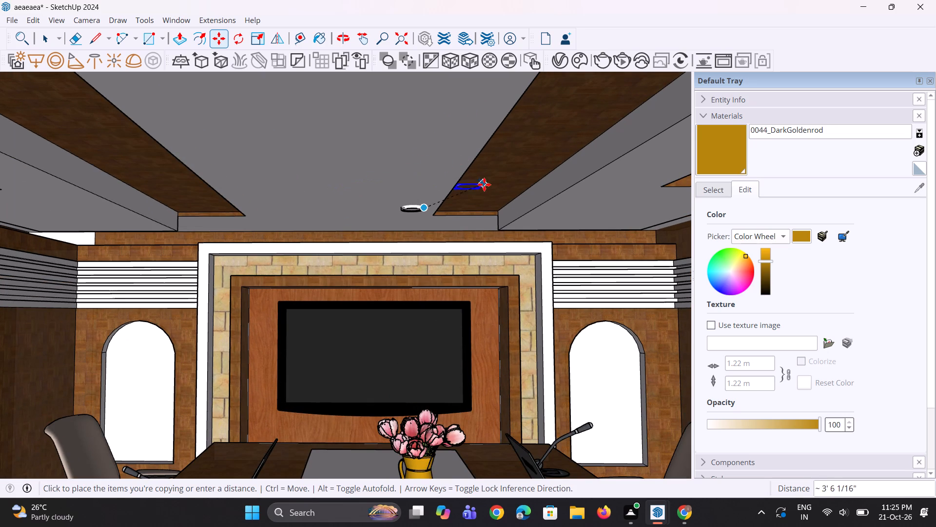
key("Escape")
Array six copies of the ceiling light along the green axis away from the television wall, spaced 8' 4 1/4" apart.
middle_click_drag(392, 220, 422, 223)
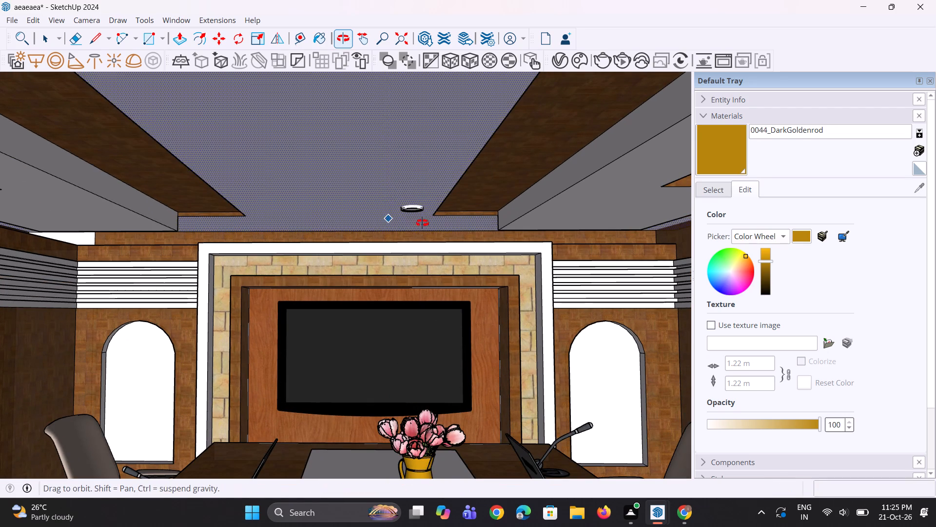
middle_click_drag(422, 223, 469, 208)
key("space")
key("space")
left_click(440, 210)
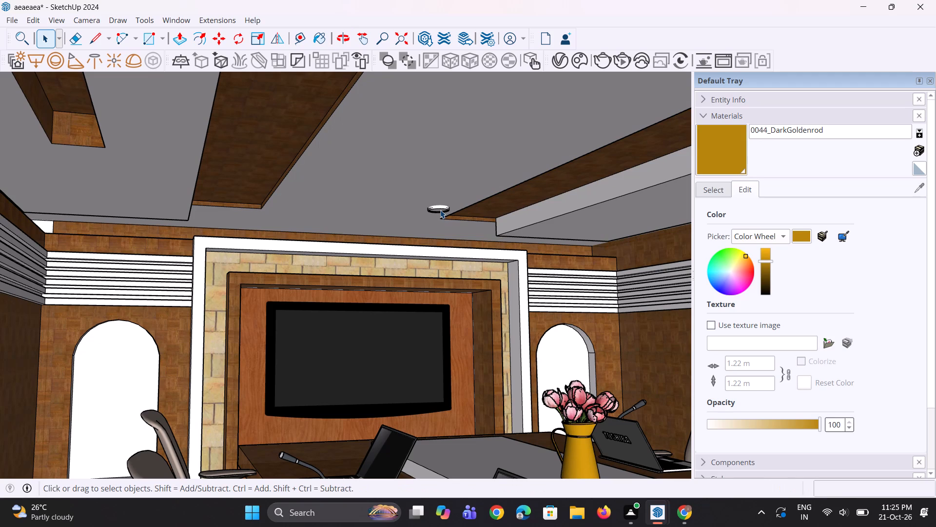
key("m")
left_click(440, 210)
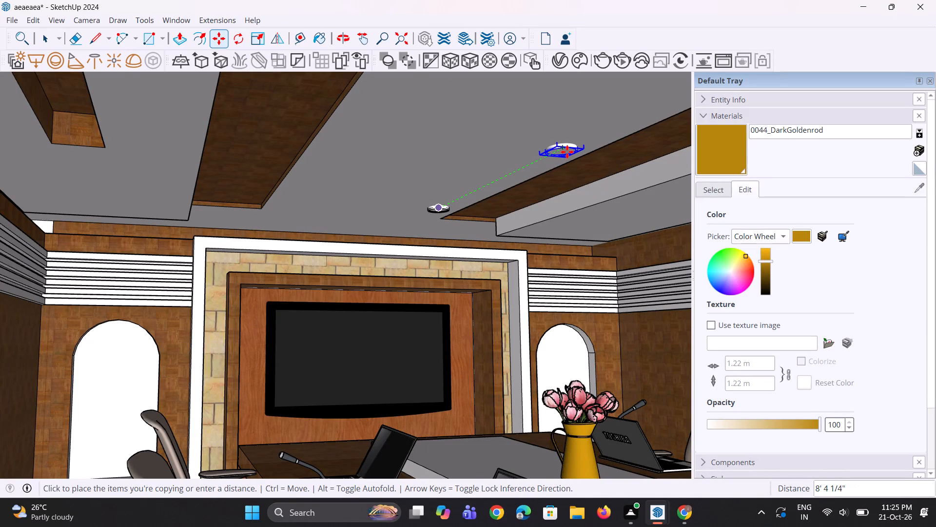
left_click(567, 152)
type("*6")
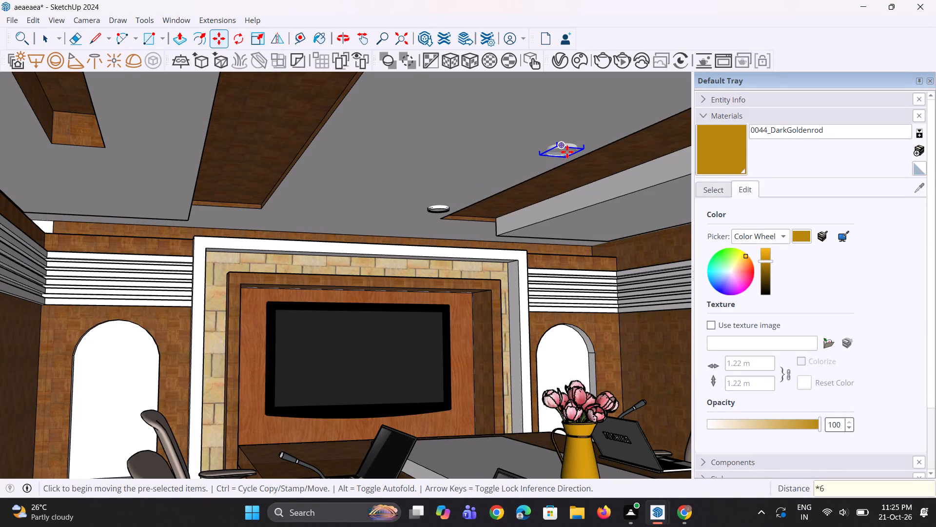
key("Return")
Delete the last ceiling light copy, which lies beyond the open end of the ceiling.
scroll(448, 190, "down", 5)
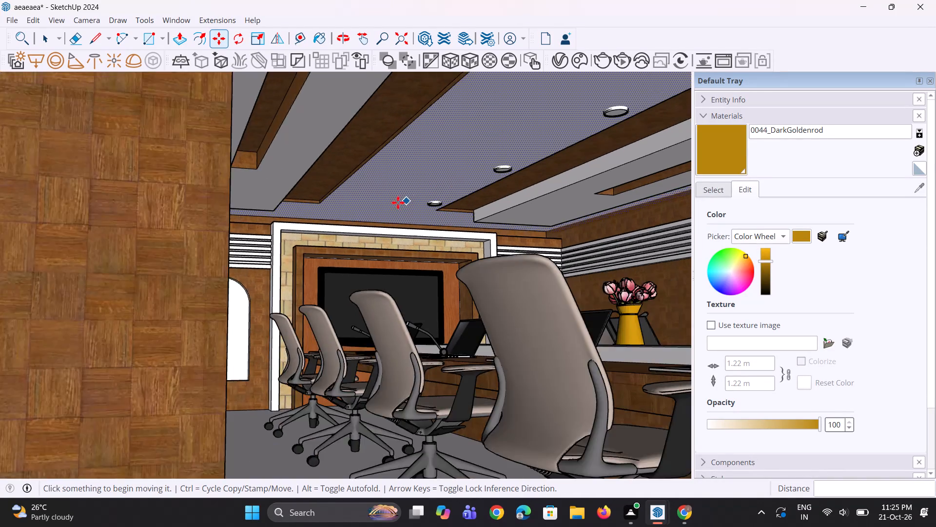
scroll(398, 203, "down", 10)
left_click(402, 39)
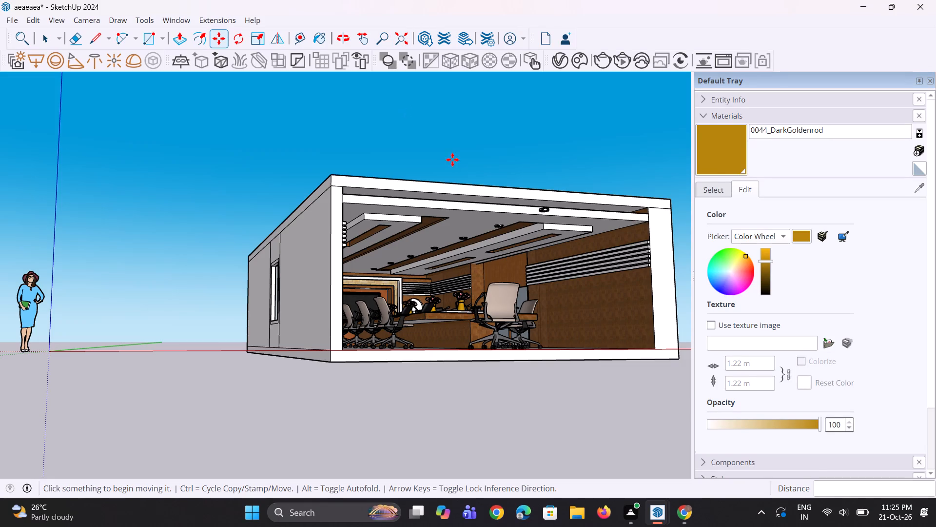
middle_click_drag(475, 180, 462, 164)
scroll(493, 194, "up", 9)
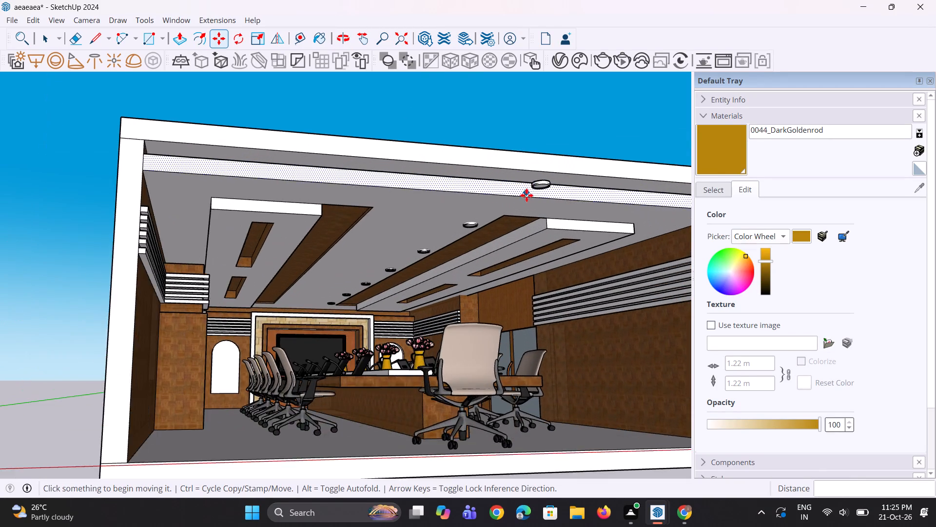
scroll(526, 195, "up", 1)
key("space")
key("space")
left_click(546, 183)
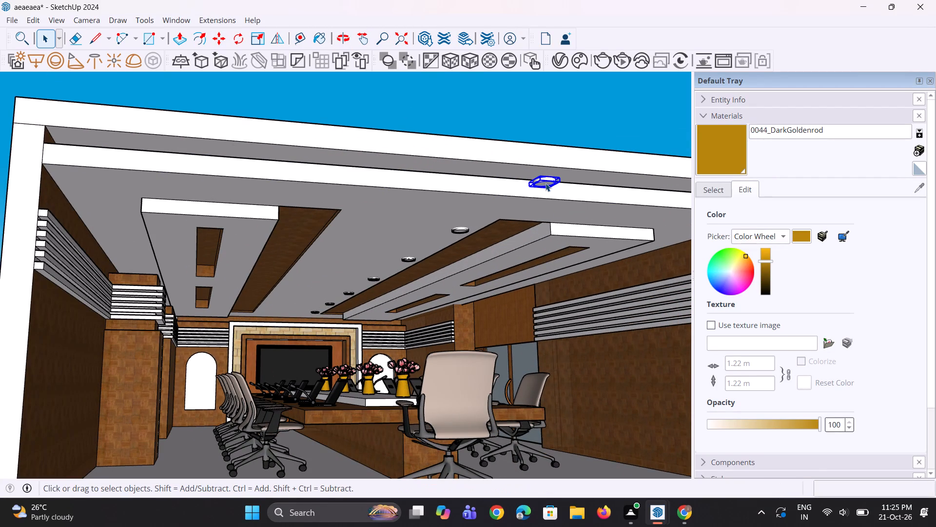
key("Delete")
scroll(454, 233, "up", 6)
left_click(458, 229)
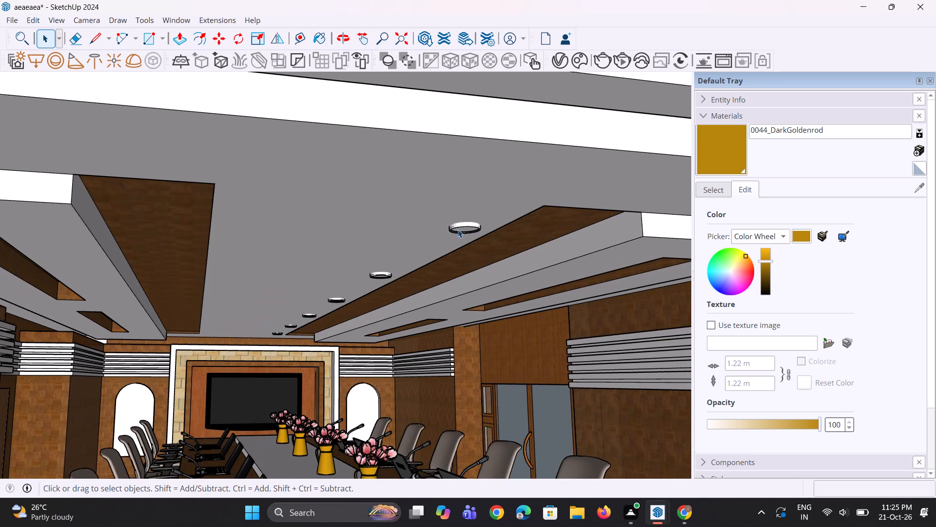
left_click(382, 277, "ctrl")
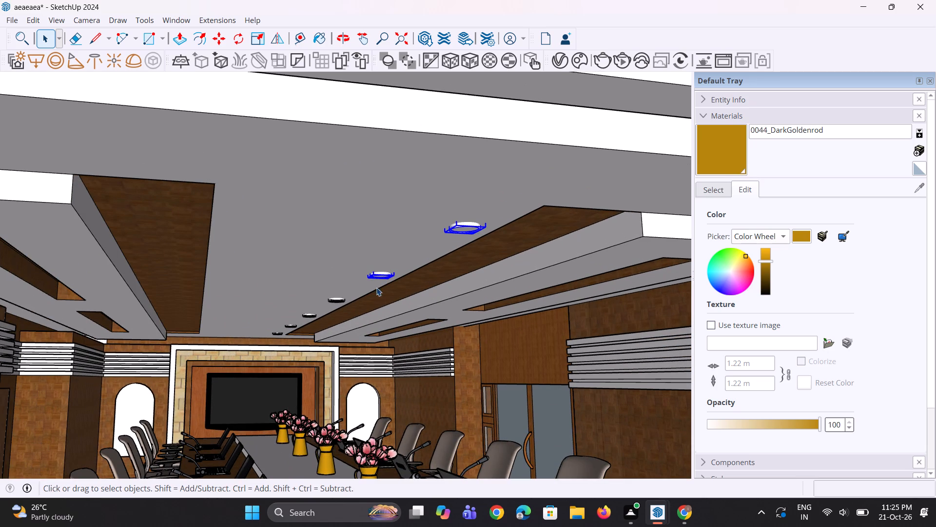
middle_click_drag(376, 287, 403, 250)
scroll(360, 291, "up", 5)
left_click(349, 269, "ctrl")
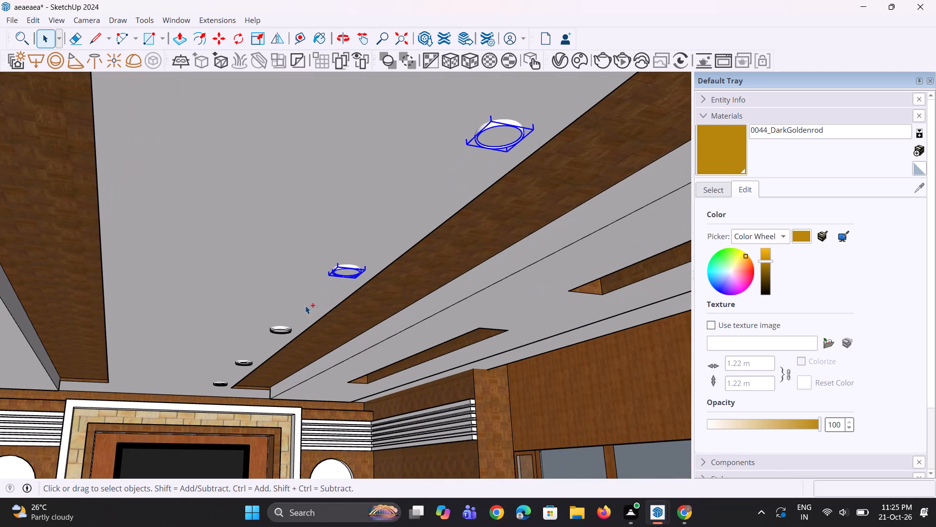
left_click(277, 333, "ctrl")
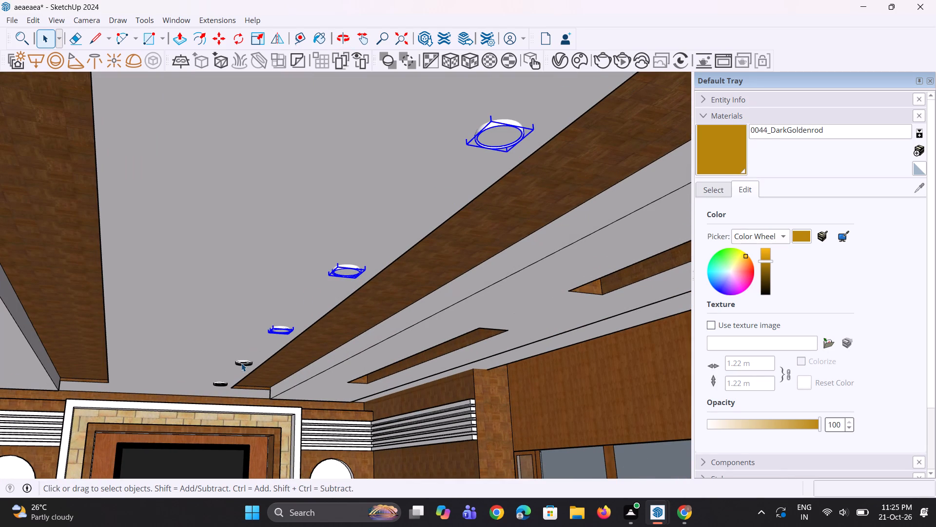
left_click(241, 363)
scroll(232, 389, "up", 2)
Copy the row of six ceiling lights 5' 3 1/4" along the red axis to form a second row on the central ceiling.
left_click(219, 386)
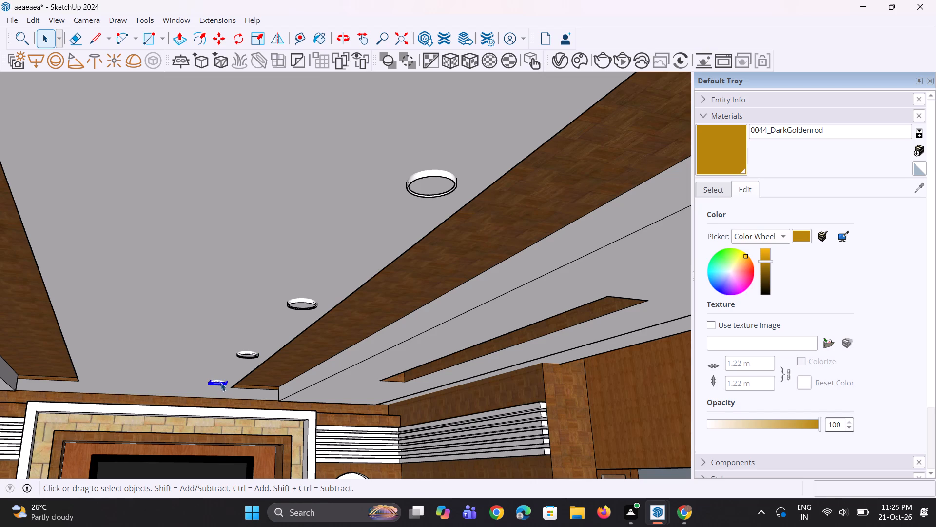
scroll(270, 374, "down", 6)
scroll(261, 369, "up", 2, "ctrl")
left_click(261, 366, "ctrl")
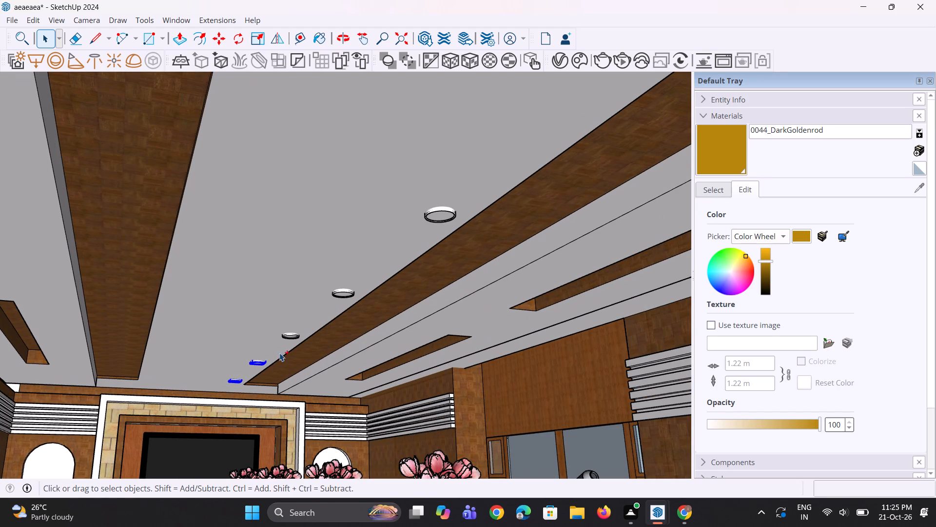
left_click(292, 337, "ctrl")
left_click(347, 294, "ctrl")
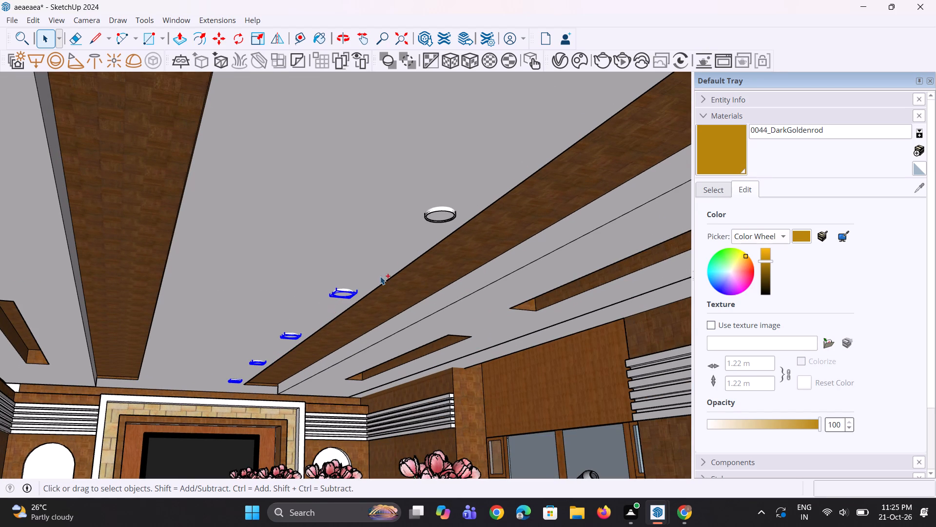
left_click(447, 214, "ctrl")
scroll(311, 325, "down", 4)
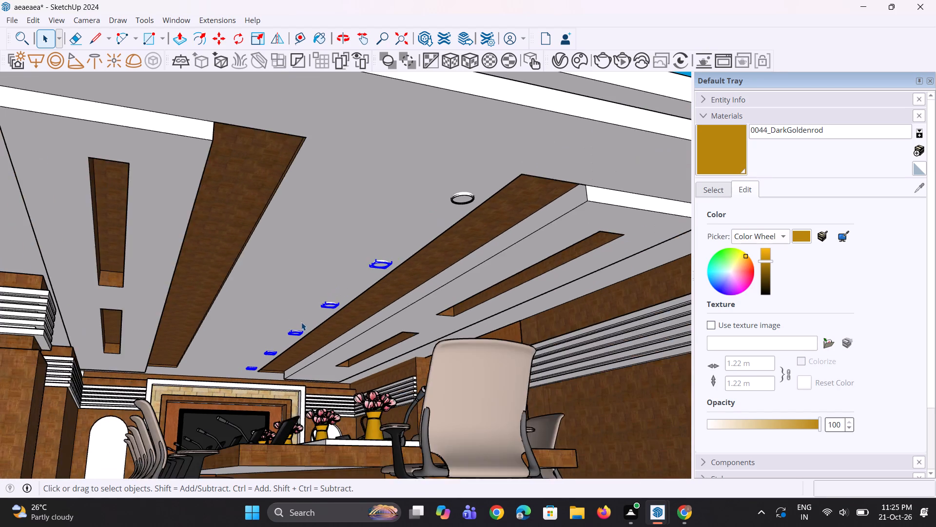
scroll(301, 322, "down", 3)
scroll(402, 259, "up", 2, "ctrl")
left_click(405, 240, "ctrl")
middle_click_drag(397, 285, 358, 270)
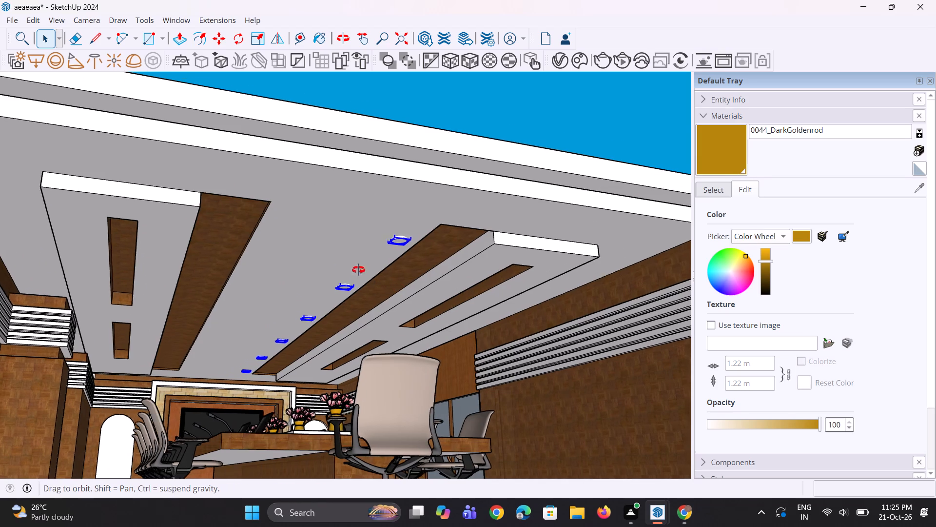
middle_click_drag(358, 270, 348, 290)
scroll(348, 264, "up", 1)
key("m")
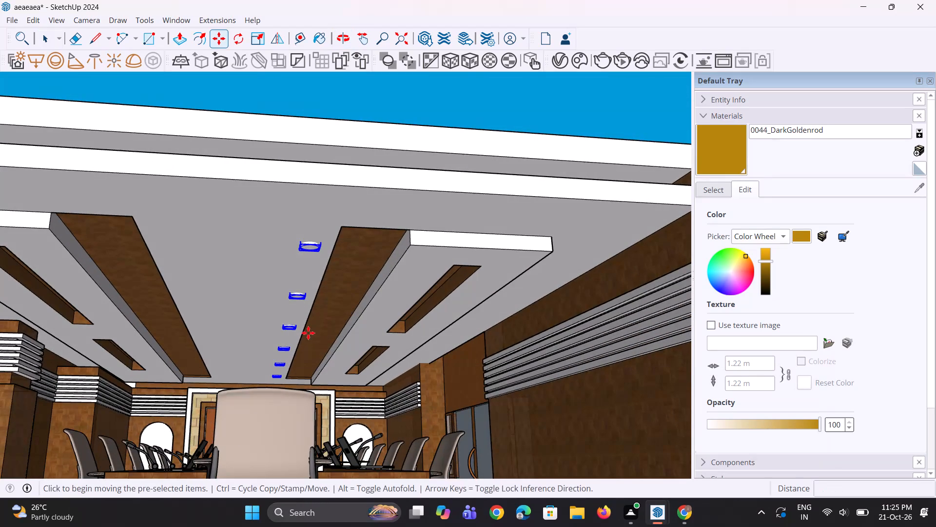
scroll(307, 332, "up", 2)
left_click(293, 327)
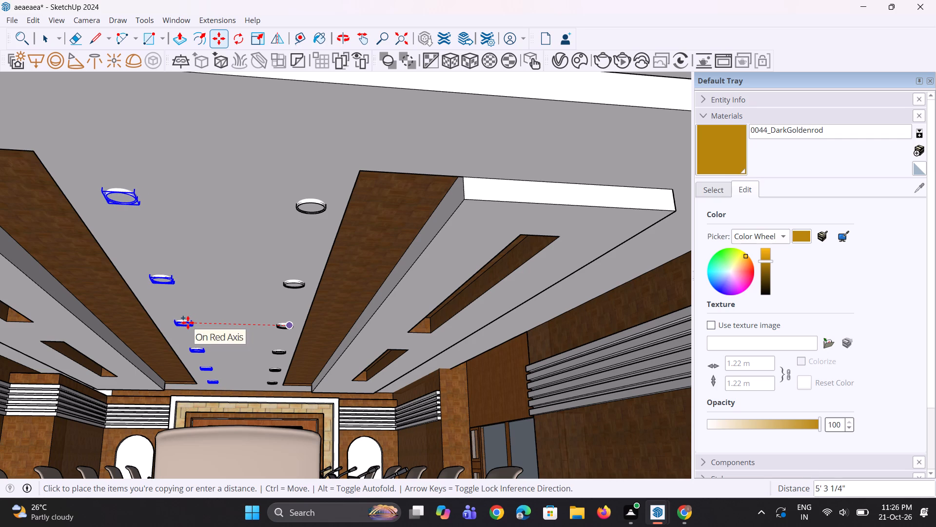
left_click(187, 322)
scroll(217, 328, "down", 10)
key("space")
key("space")
left_click(336, 228)
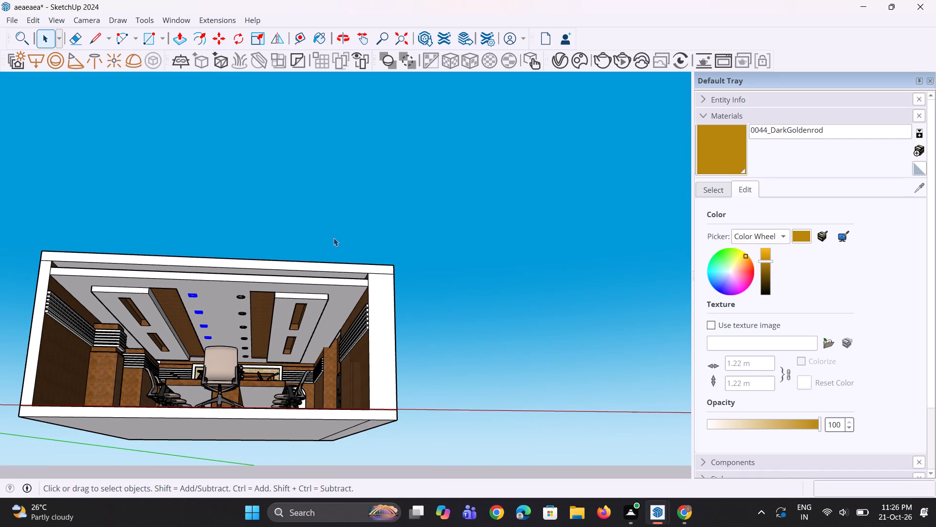
Examine both rows of ceiling lights and the overall room from inside the conference room.
scroll(238, 288, "up", 7)
scroll(221, 372, "up", 4)
middle_click_drag(225, 381, 308, 347)
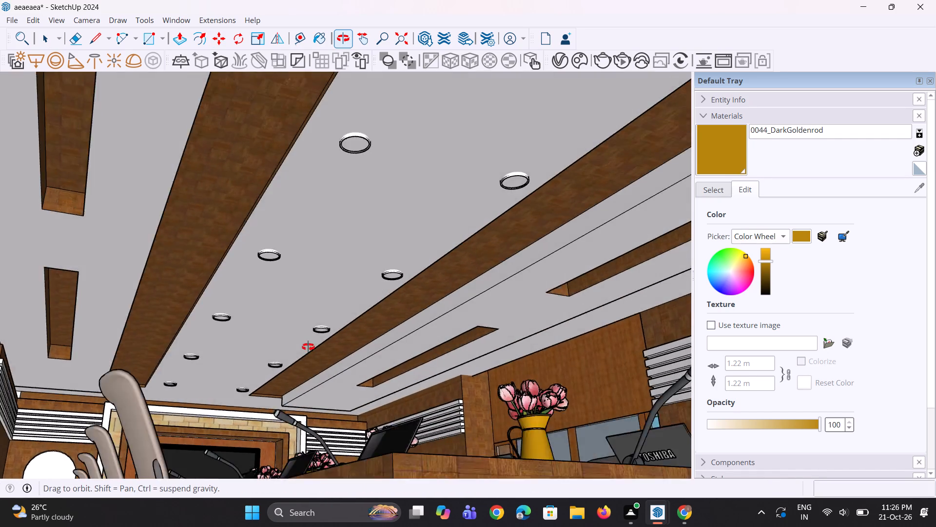
middle_click_drag(308, 347, 245, 338)
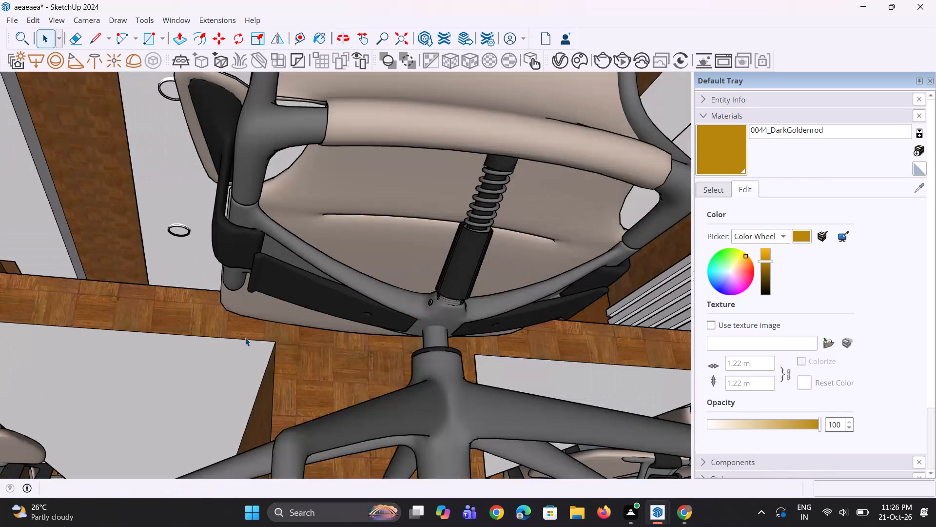
scroll(245, 338, "down", 5)
middle_click_drag(290, 327, 273, 412)
scroll(273, 409, "down", 6)
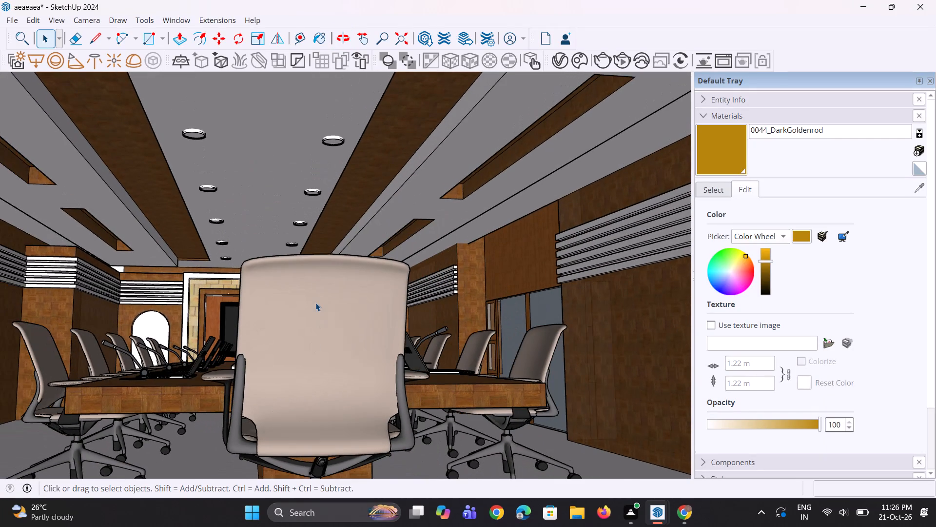
middle_click_drag(315, 303, 309, 353)
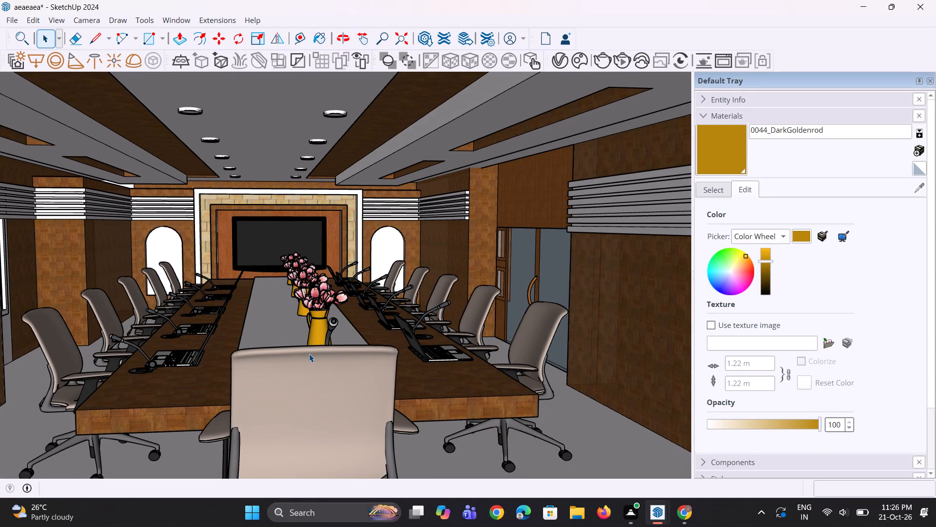
Copy one central ceiling light into the wood-lined recess of the side ceiling panel, near the television wall.
scroll(435, 176, "up", 3)
middle_click_drag(443, 150, 440, 144)
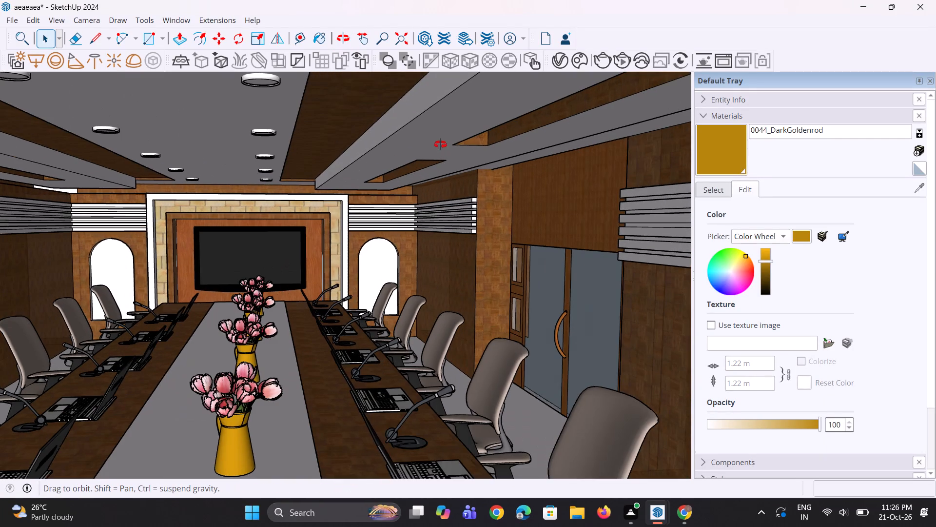
middle_click_drag(440, 144, 422, 122)
left_click(251, 114)
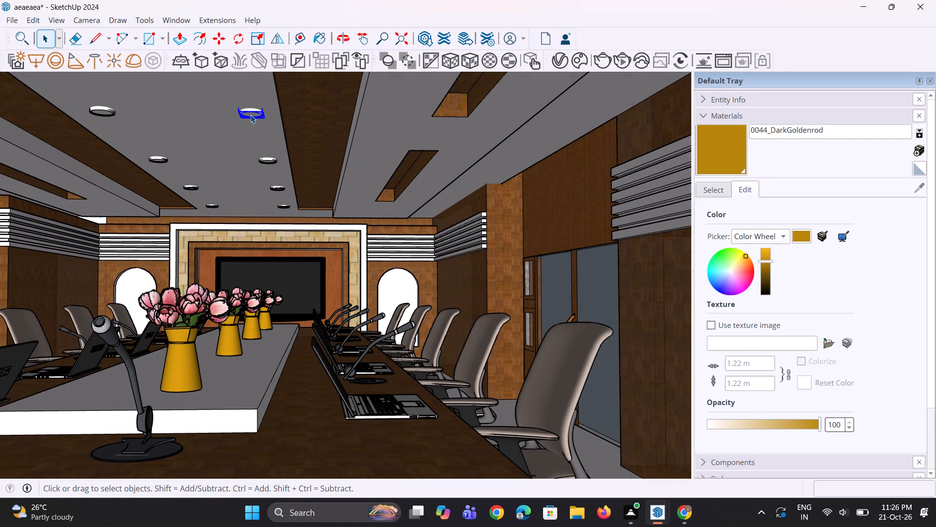
key("m")
left_click_drag(251, 116, 253, 120)
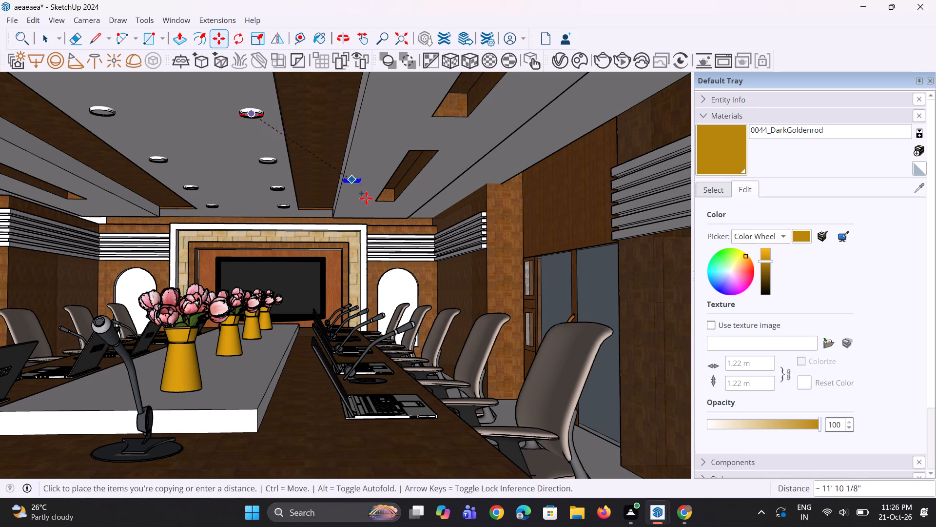
scroll(397, 191, "up", 11)
middle_click_drag(384, 169, 377, 169)
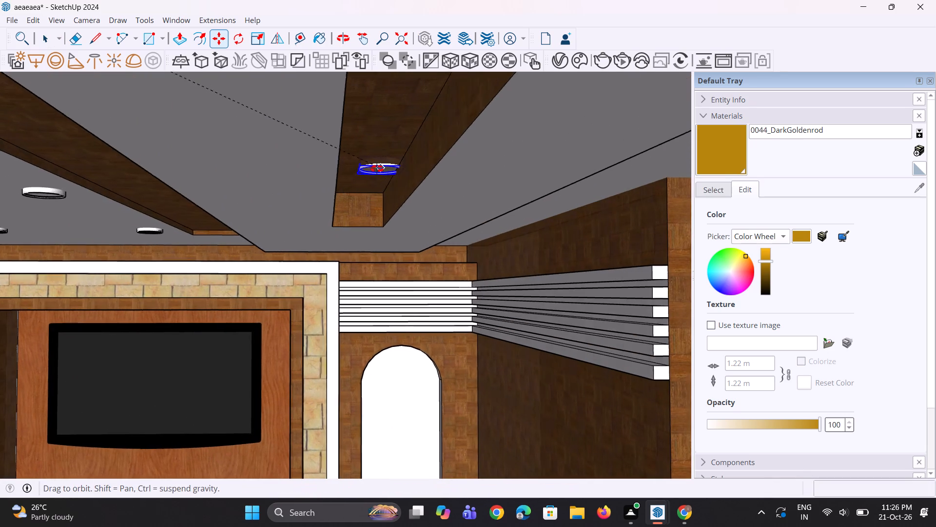
middle_click_drag(377, 169, 369, 167)
left_click(365, 162)
scroll(355, 200, "down", 5)
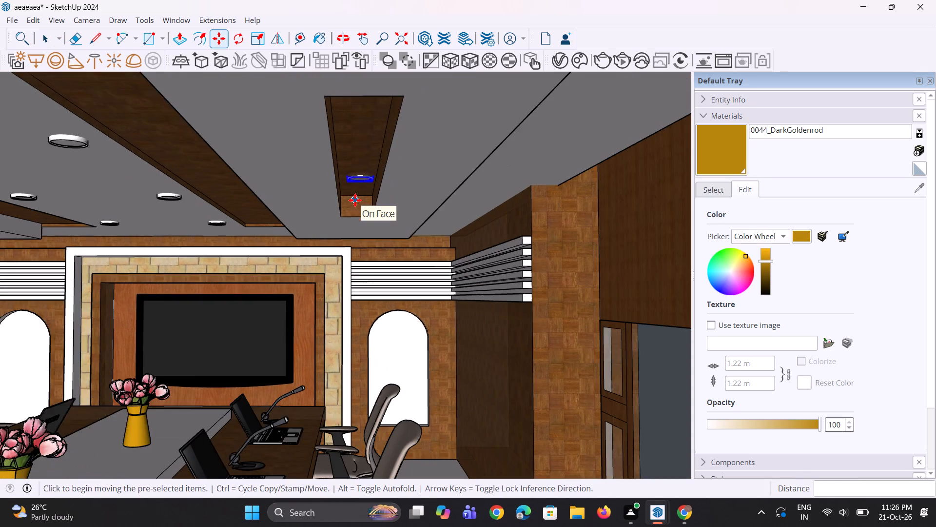
Copy the ceiling light about 7' 8" along the same side panel recess, away from the television wall.
scroll(356, 200, "down", 3)
middle_click_drag(358, 194, 365, 172)
scroll(365, 172, "up", 6)
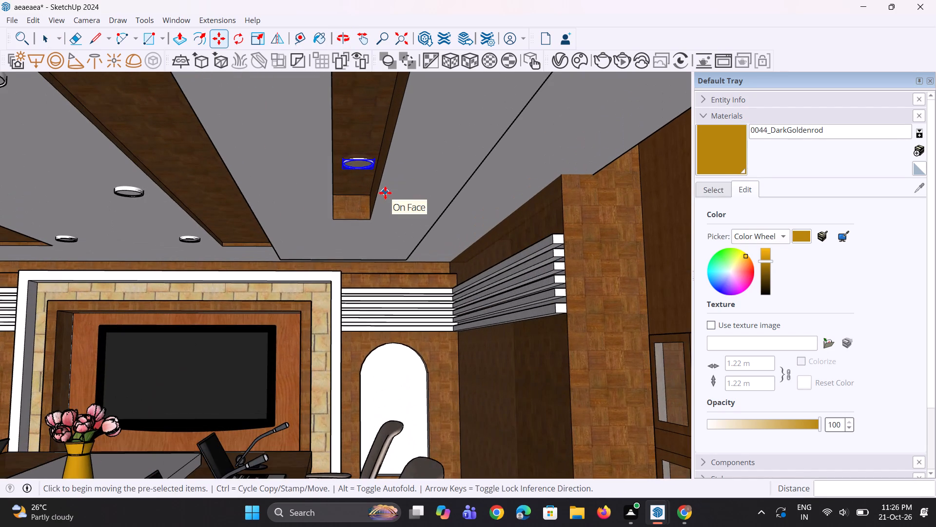
key("m")
scroll(386, 175, "up", 3)
left_click(374, 168)
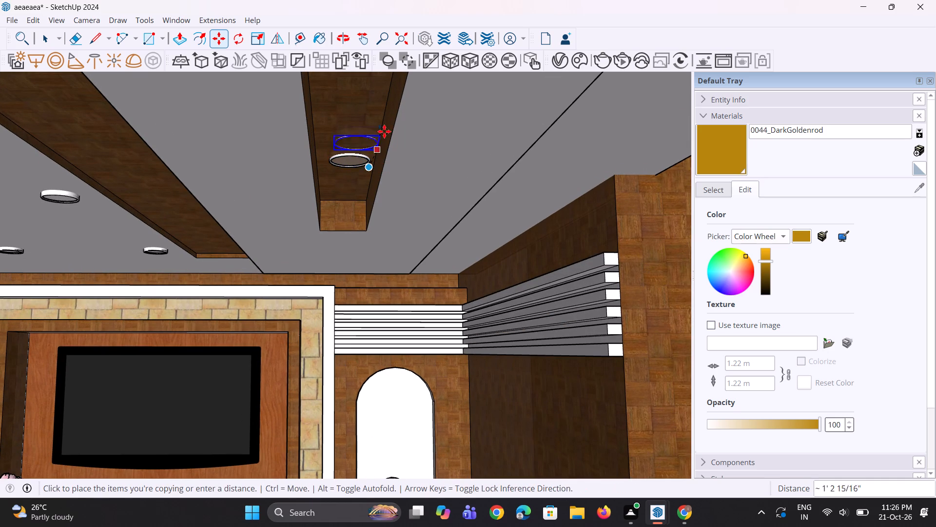
scroll(377, 133, "down", 8)
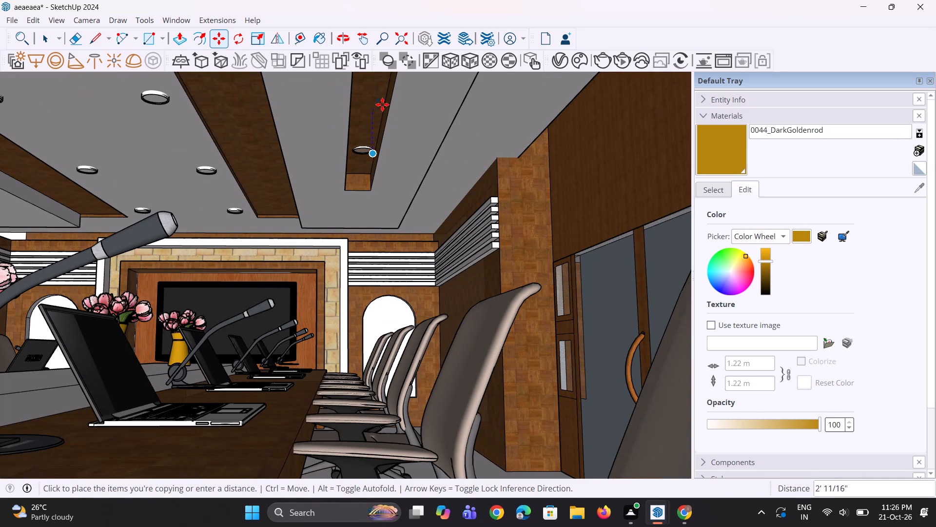
scroll(369, 123, "down", 7)
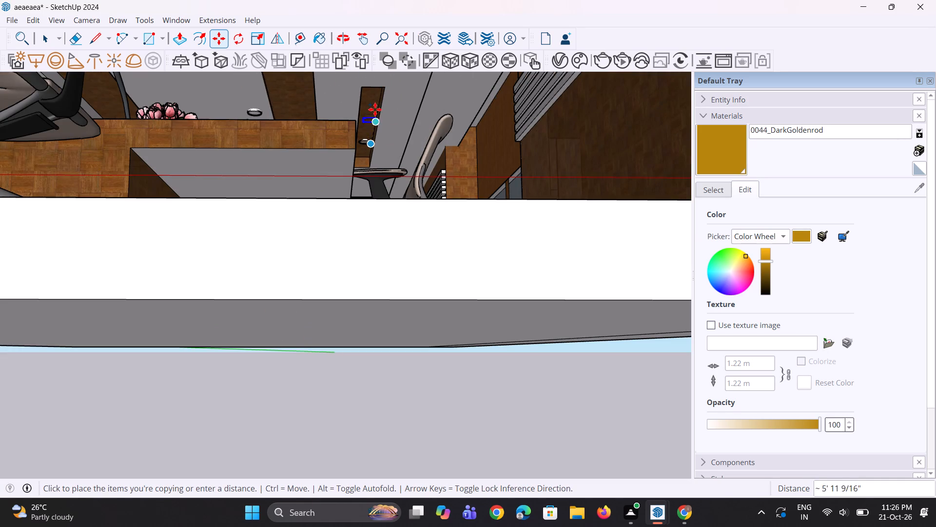
scroll(375, 107, "up", 8)
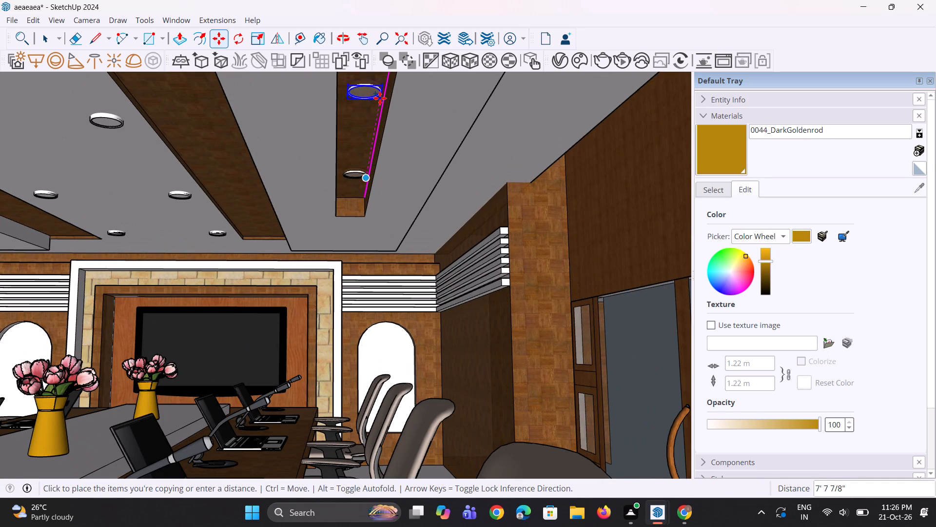
left_click(380, 98)
Copy that light about 11' 4" along the green axis into the same panel's second recess, farther from the television wall.
scroll(340, 261, "down", 9)
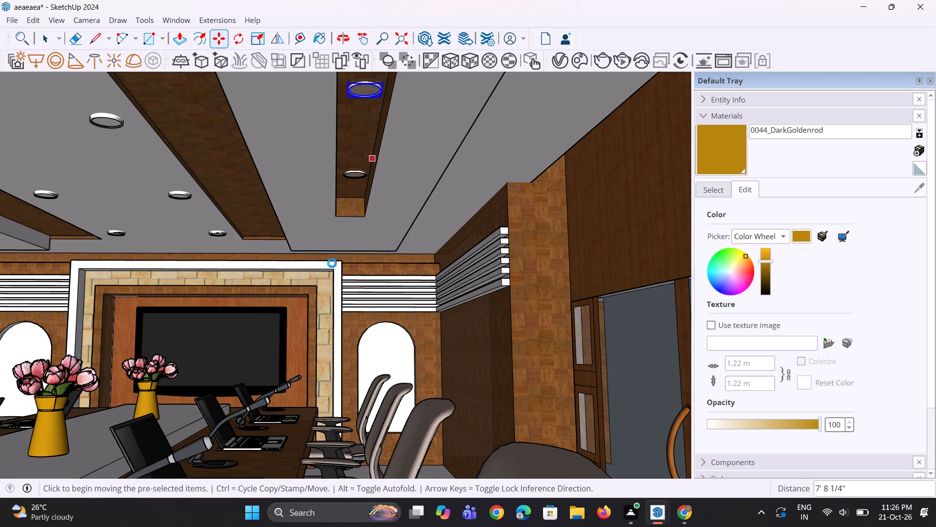
scroll(324, 261, "down", 2)
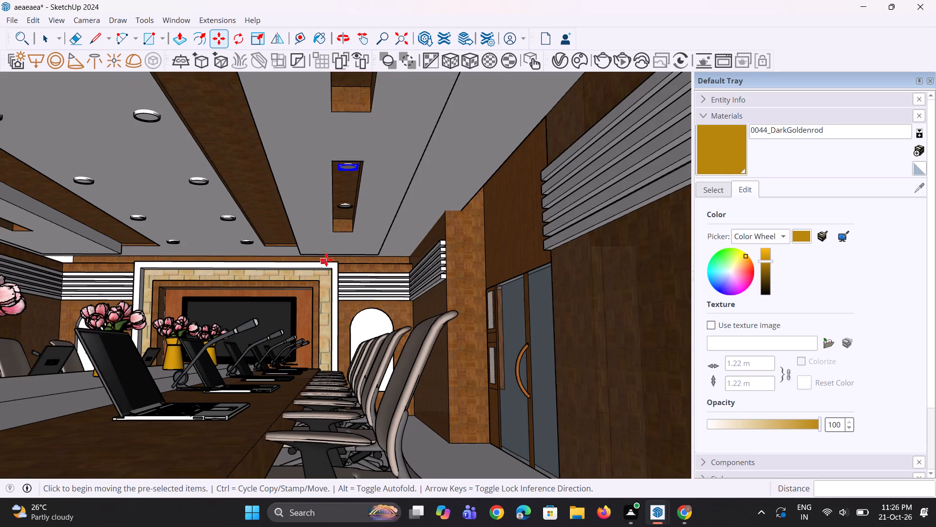
middle_click_drag(336, 242, 356, 239)
scroll(378, 147, "up", 10)
middle_click_drag(368, 192, 372, 173)
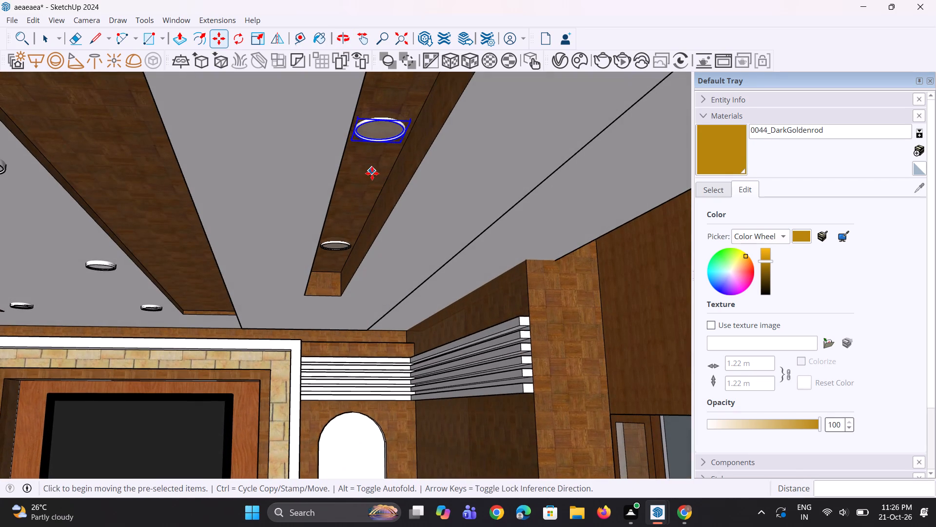
scroll(365, 211, "down", 5)
key("space")
key("m")
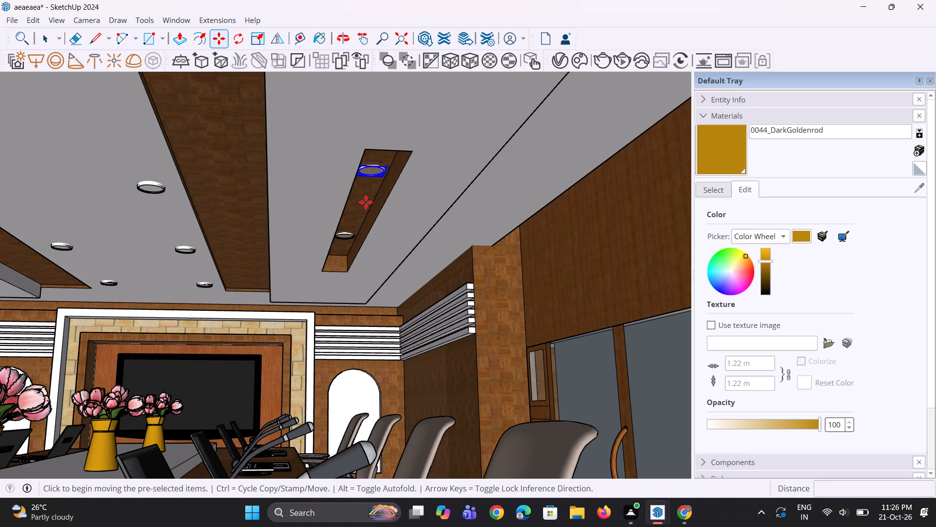
left_click_drag(383, 176, 383, 185)
scroll(342, 281, "down", 10)
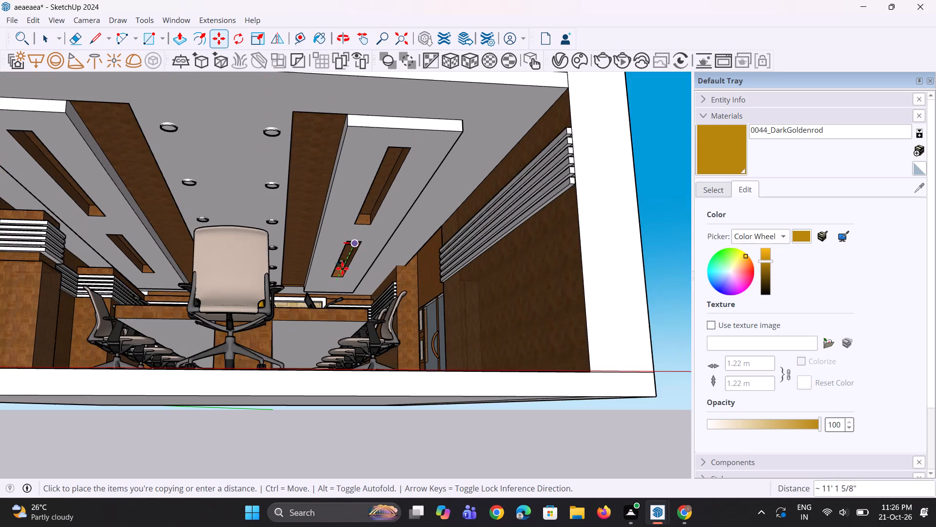
scroll(383, 187, "up", 15)
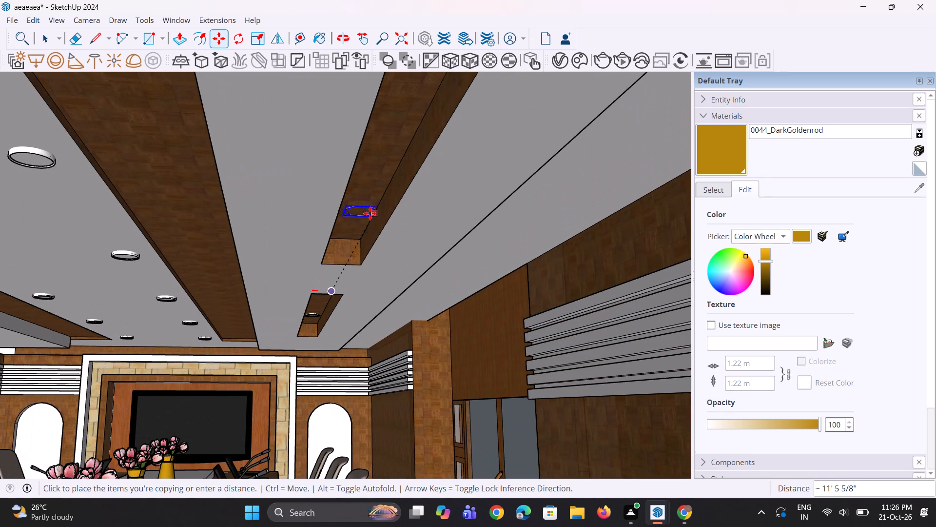
left_click(365, 215)
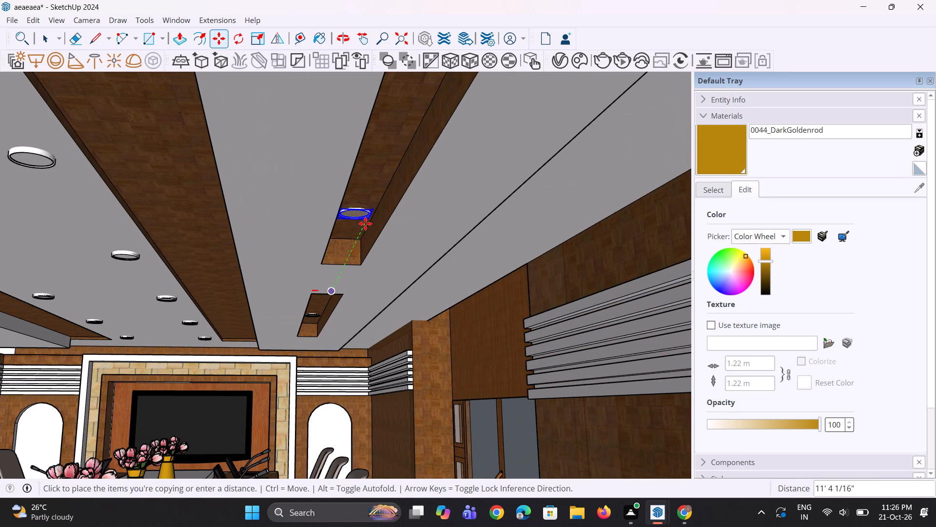
Copy the light about 7' 10" along the green axis toward the open end of the second recess.
middle_click_drag(366, 234, 352, 238)
scroll(355, 236, "down", 4)
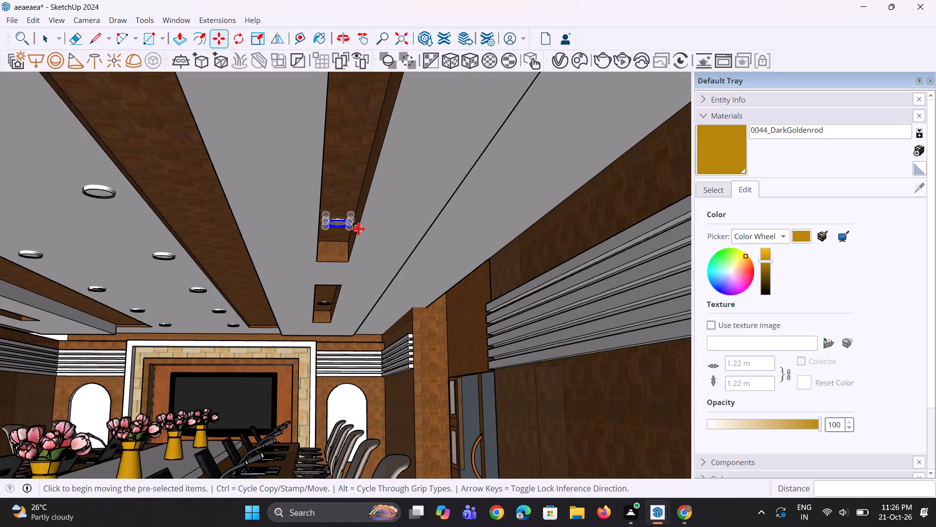
scroll(358, 229, "down", 2)
key("m")
scroll(358, 229, "up", 3, "ctrl")
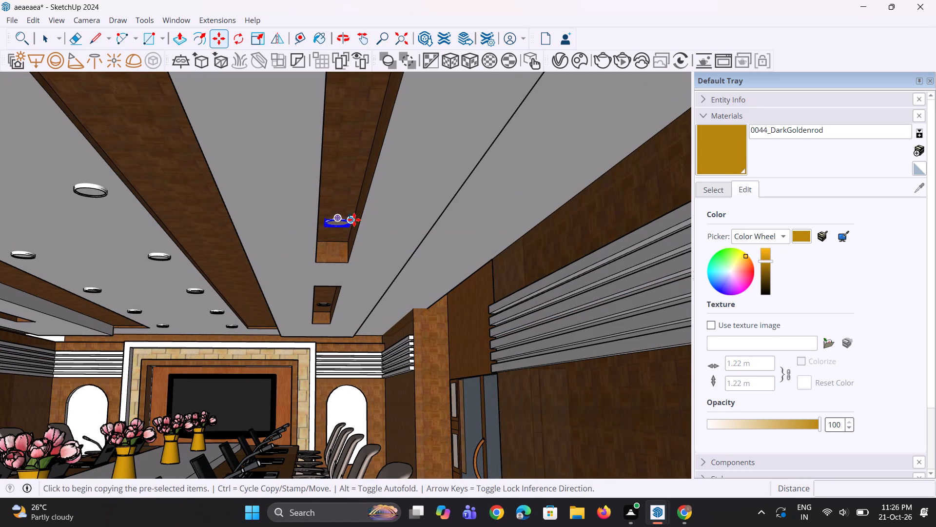
left_click(354, 220)
scroll(360, 169, "down", 5)
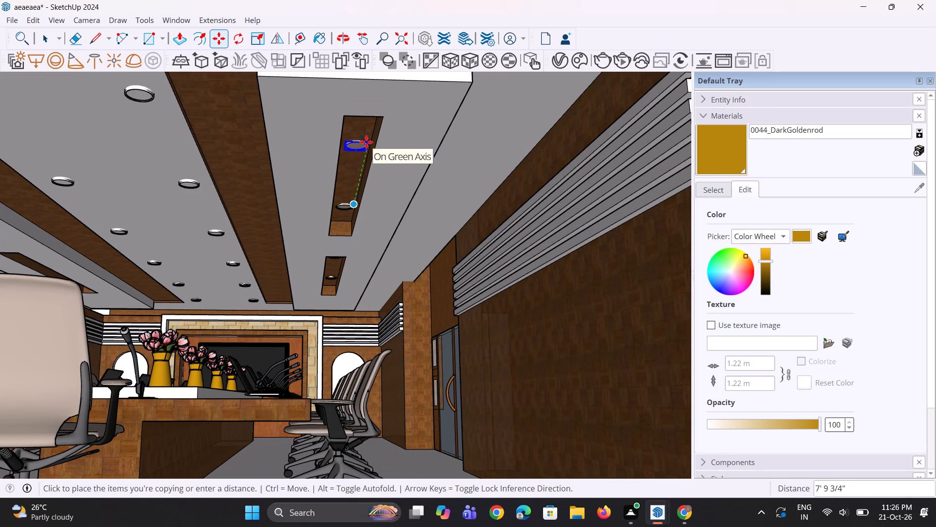
left_click(366, 142)
Copy the light across the room into the opposite side panel's recess that is farther from the television wall.
scroll(345, 240, "down", 5)
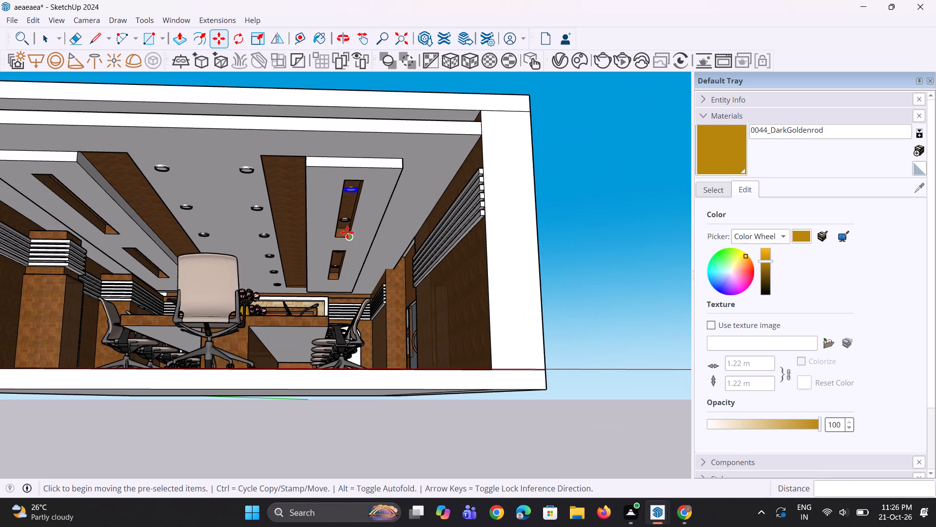
key("m")
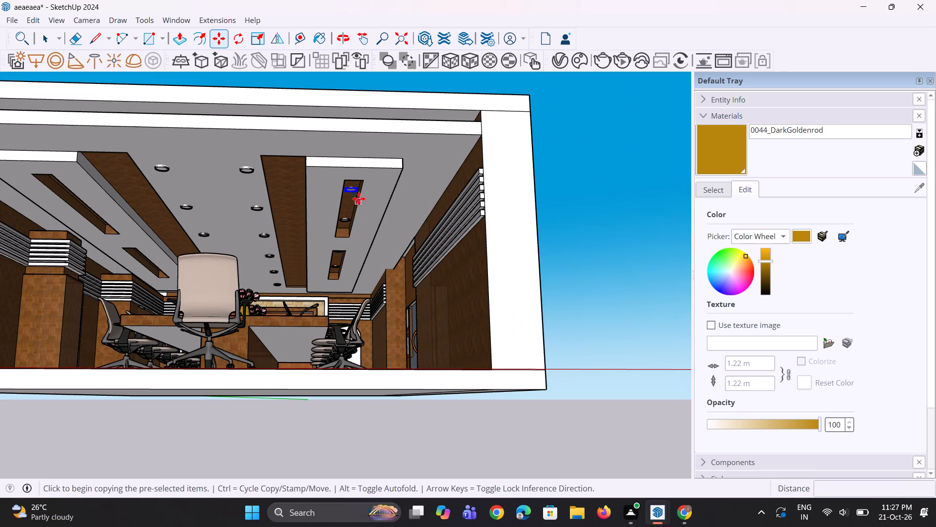
left_click(356, 193)
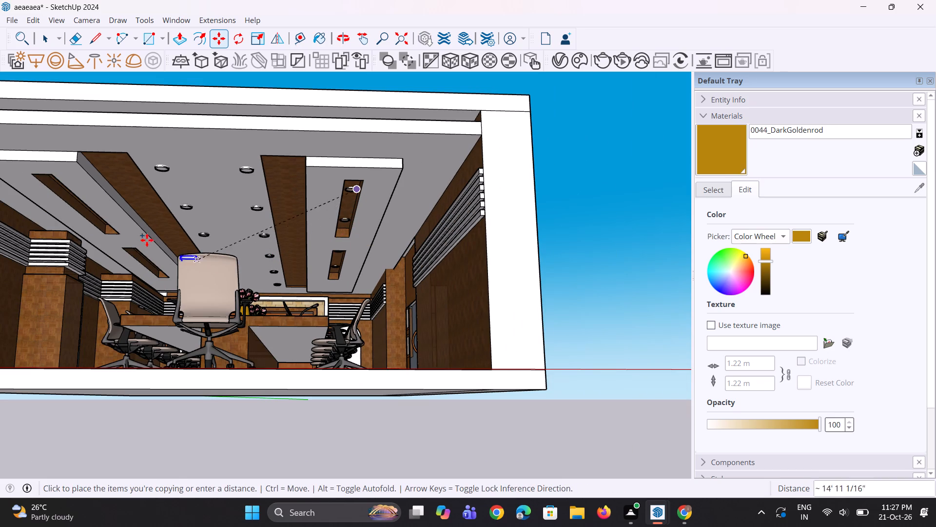
scroll(85, 218, "up", 3)
scroll(57, 222, "down", 2)
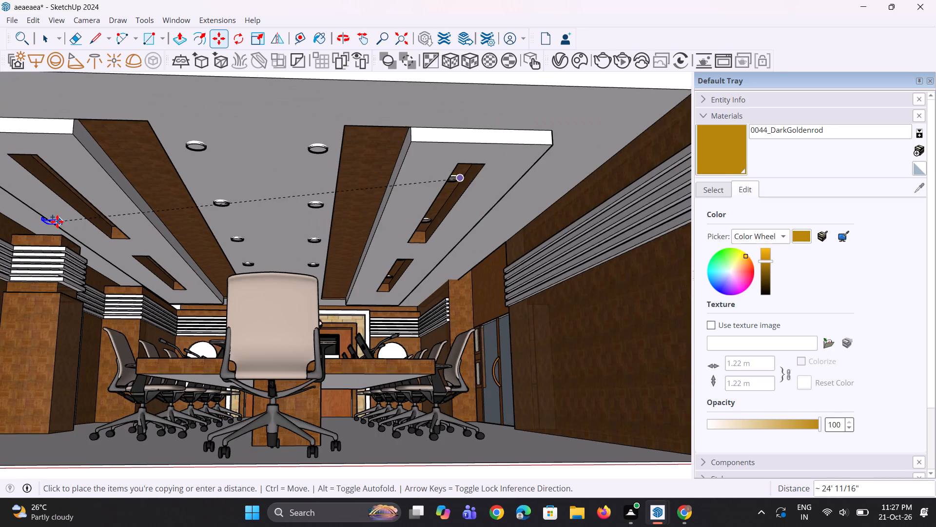
scroll(57, 222, "down", 2)
scroll(65, 215, "up", 1)
middle_click_drag(67, 215, 173, 193)
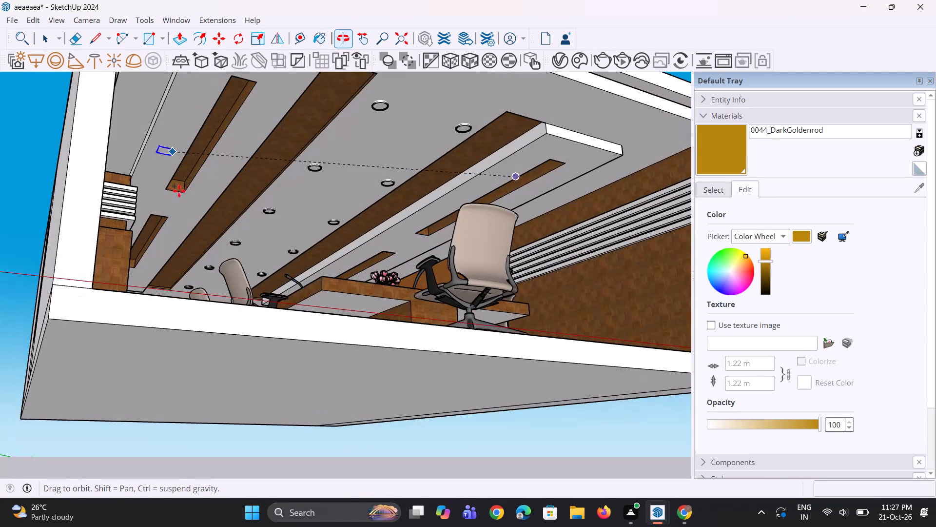
scroll(200, 181, "down", 2)
scroll(218, 122, "up", 8)
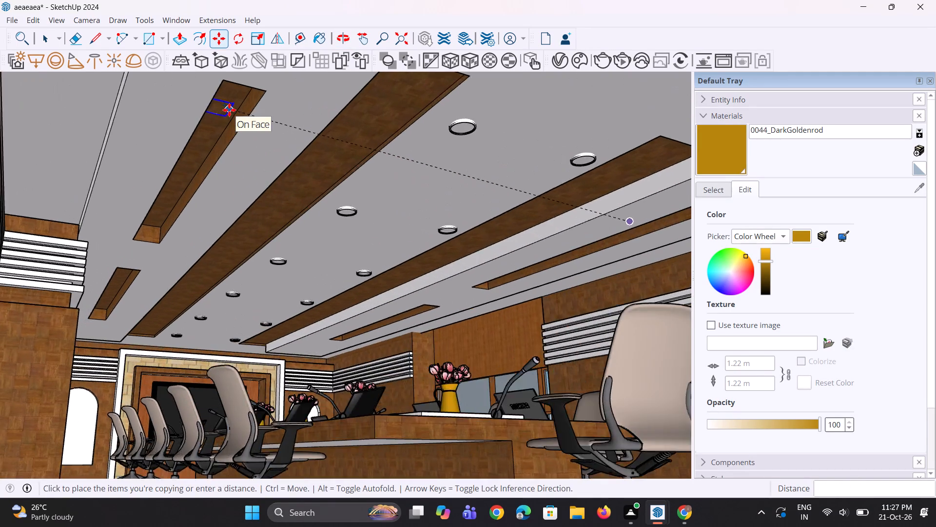
scroll(229, 110, "up", 1)
left_click(240, 110)
Copy the light about 8' 6" along the green axis to the television-wall end of the same recess.
scroll(234, 122, "up", 4)
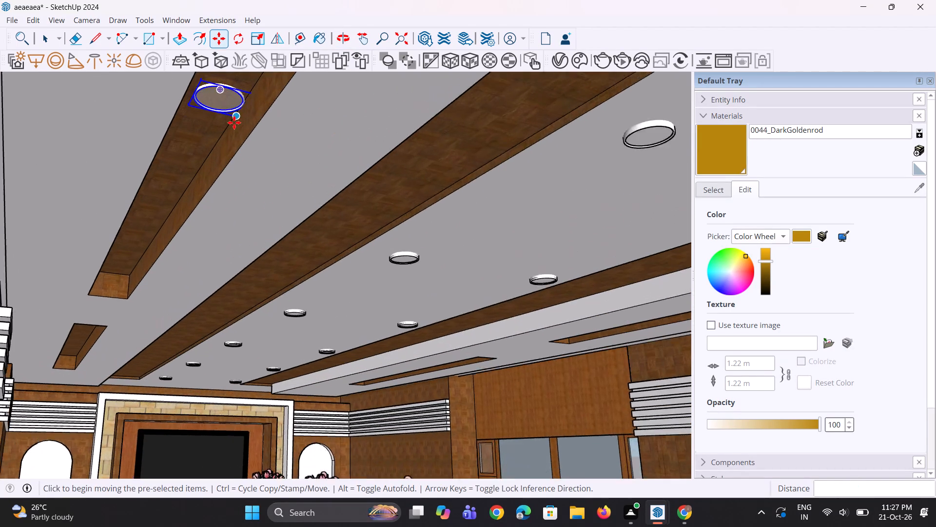
scroll(234, 122, "up", 3)
key("m")
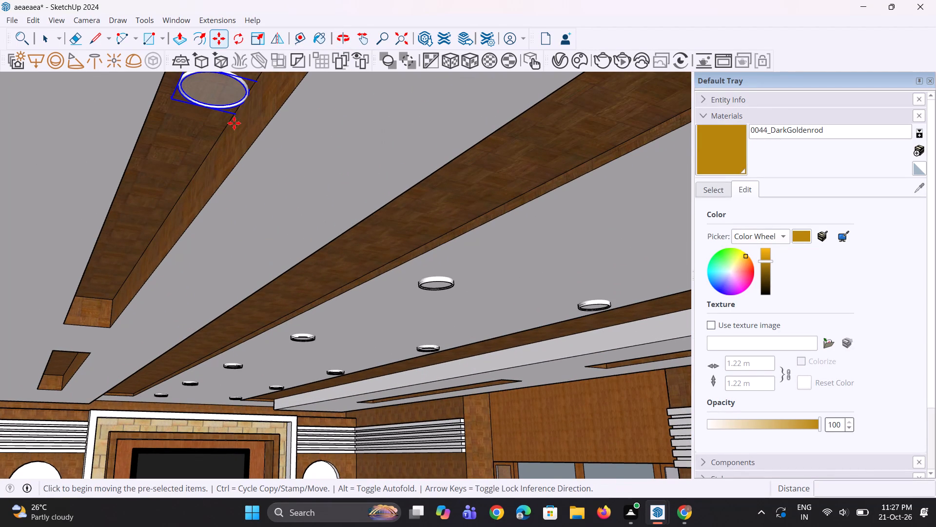
left_click(226, 99)
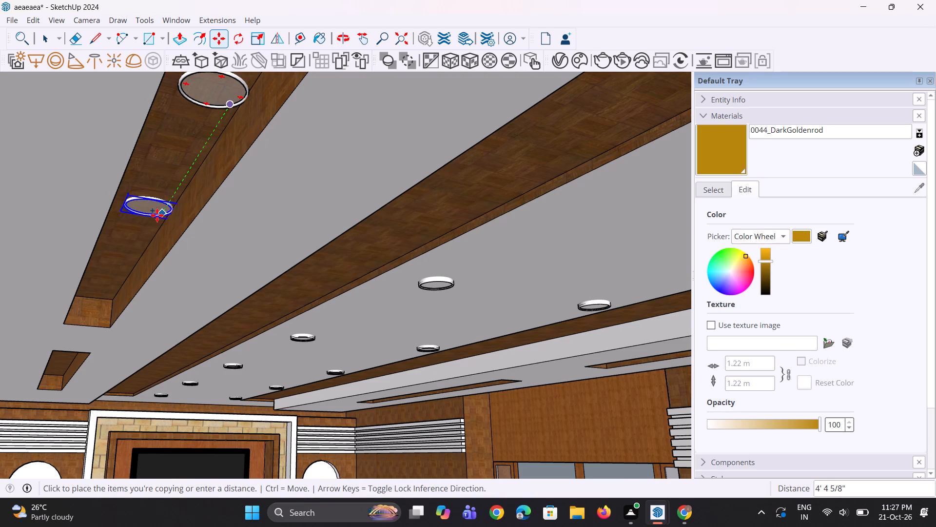
left_click(121, 268)
Copy the light about 10' 4" along the green axis into the opposite panel's recess nearer the television wall.
scroll(207, 255, "down", 5)
middle_click_drag(209, 247, 189, 232)
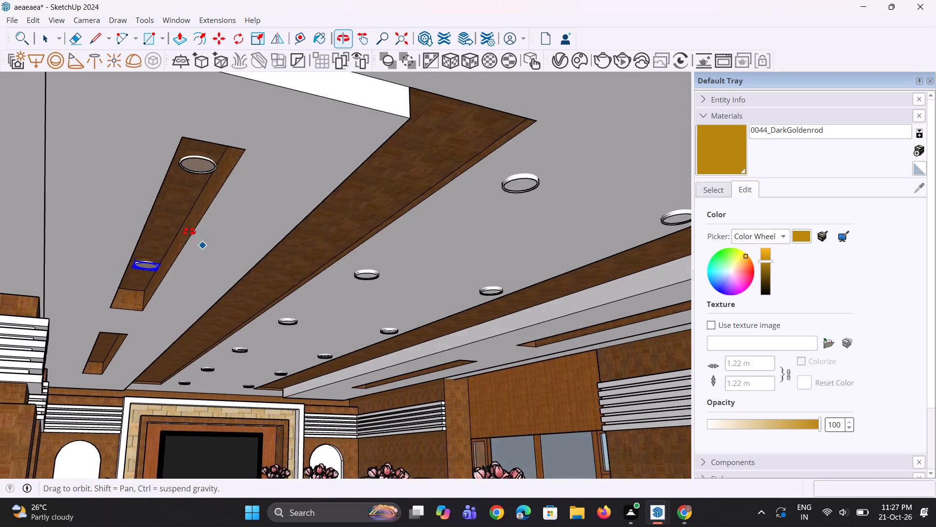
middle_click_drag(189, 232, 191, 232)
key("m")
scroll(144, 260, "up", 1)
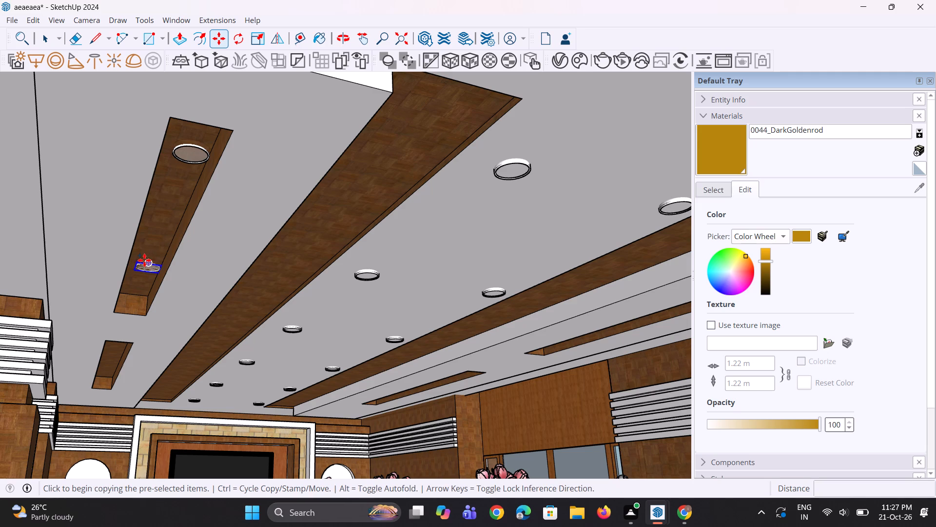
left_click_drag(152, 264, 155, 273)
scroll(89, 409, "up", 4)
scroll(121, 314, "up", 7)
middle_click_drag(148, 313, 208, 278)
scroll(148, 313, "up", 1)
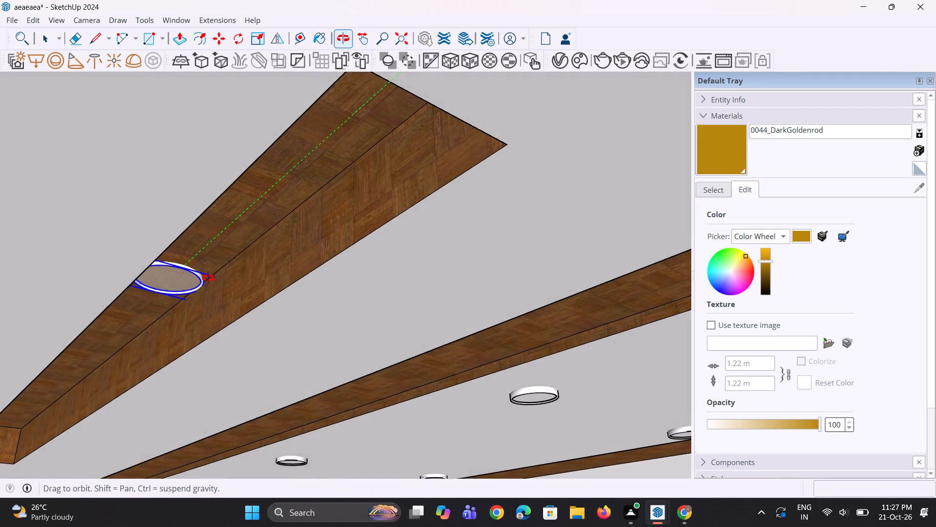
middle_click_drag(208, 278, 208, 278)
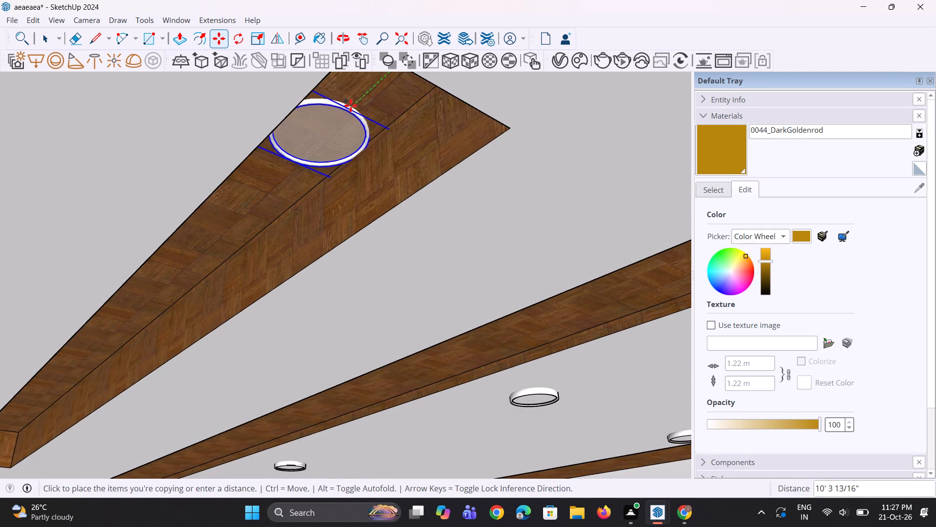
left_click(353, 100)
Copy the light about 9' 1" along the green axis toward the television-wall end of that recess.
key("m")
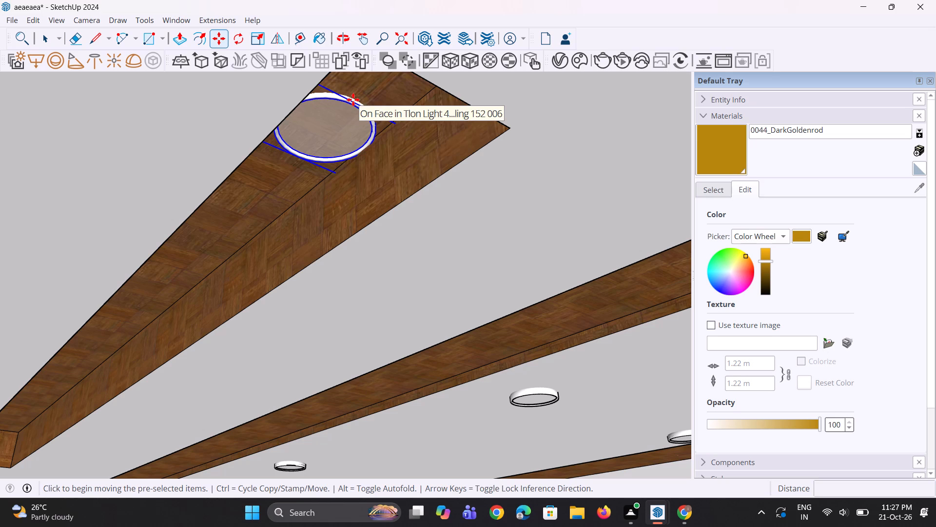
left_click(353, 106)
scroll(297, 199, "down", 3)
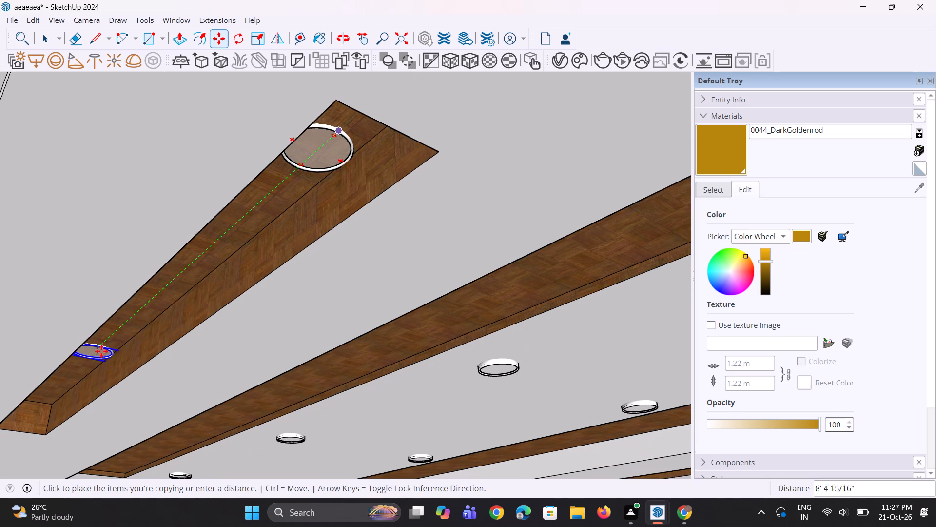
left_click(92, 360)
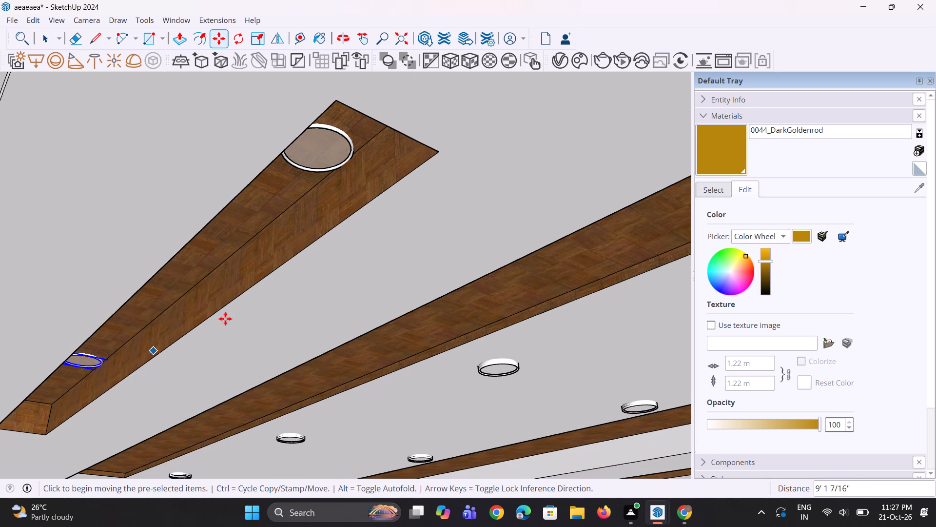
Examine the side panel recess lights and the whole conference room from its open end.
middle_click_drag(253, 299, 142, 313)
scroll(150, 304, "down", 7)
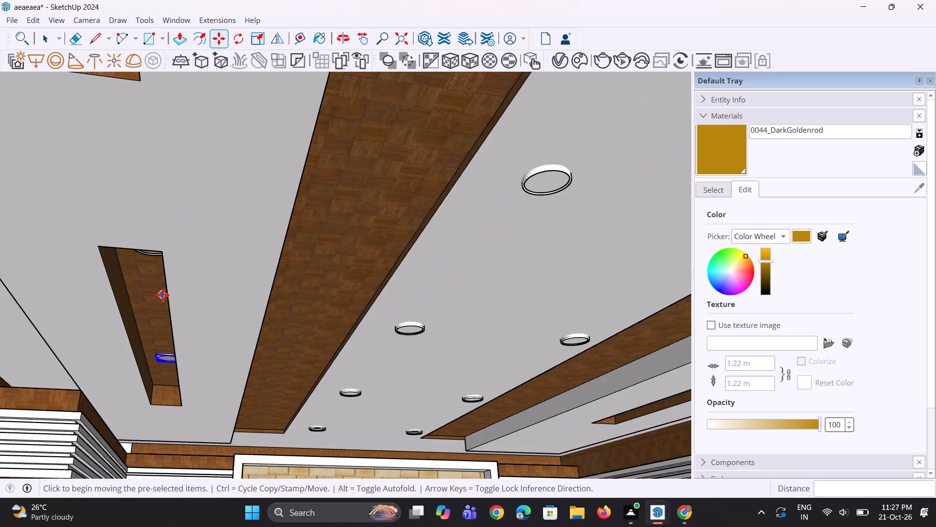
scroll(163, 295, "down", 15)
scroll(193, 291, "down", 6)
middle_click_drag(320, 279, 301, 342)
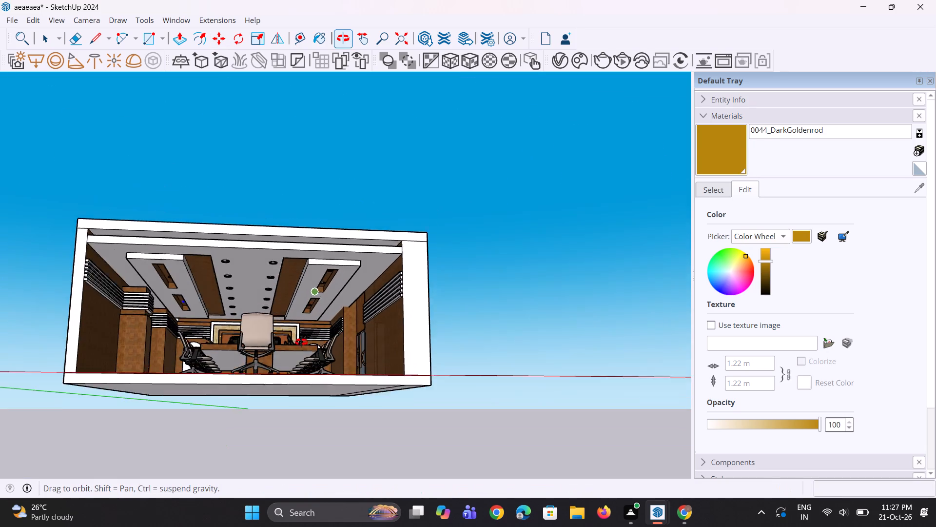
middle_click_drag(301, 342, 352, 330)
key("space")
key("space")
middle_click_drag(505, 312, 468, 332)
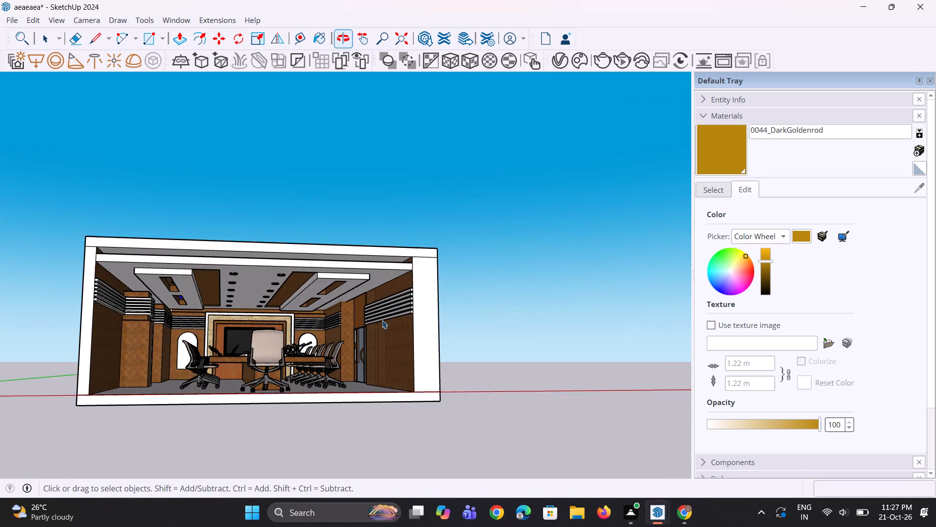
scroll(361, 300, "up", 5)
scroll(385, 339, "up", 5)
middle_click_drag(378, 366, 442, 373)
scroll(432, 339, "down", 4)
middle_click_drag(430, 335, 427, 332)
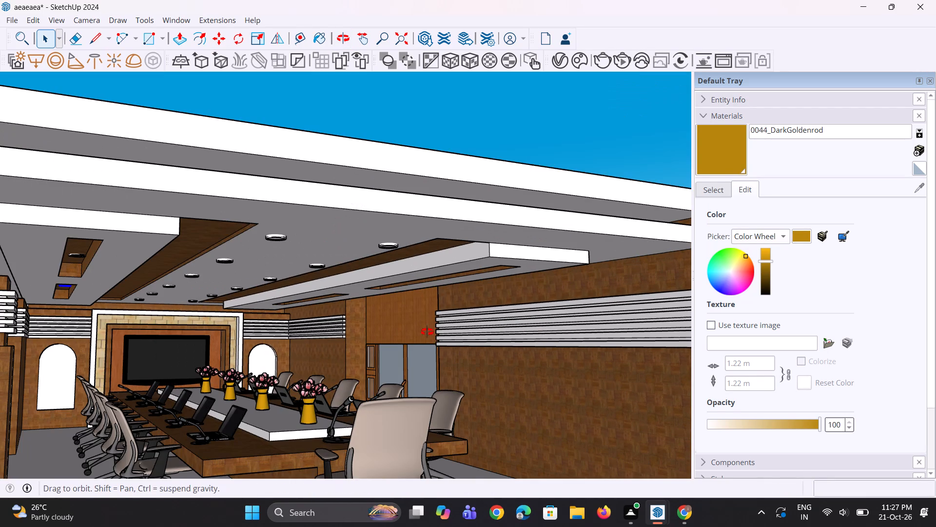
middle_click_drag(427, 332, 422, 324)
scroll(420, 307, "down", 2)
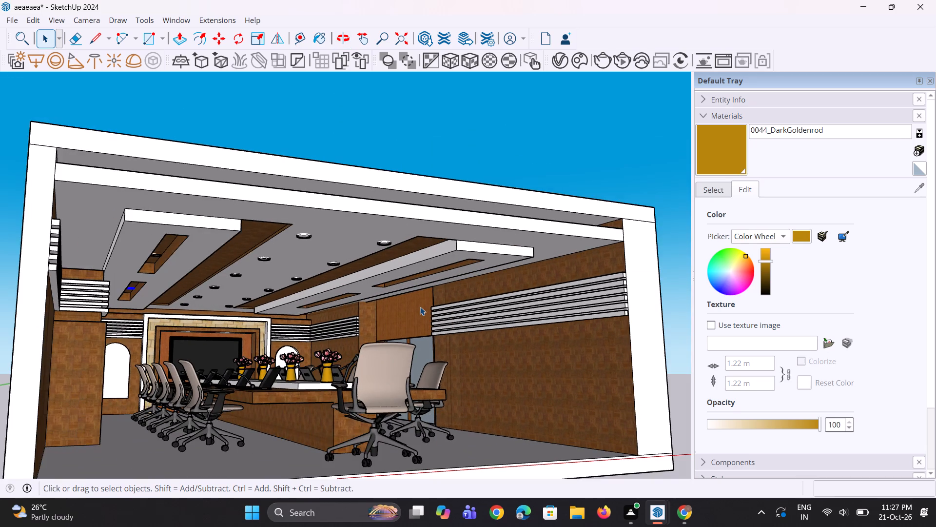
middle_click_drag(420, 307, 402, 319)
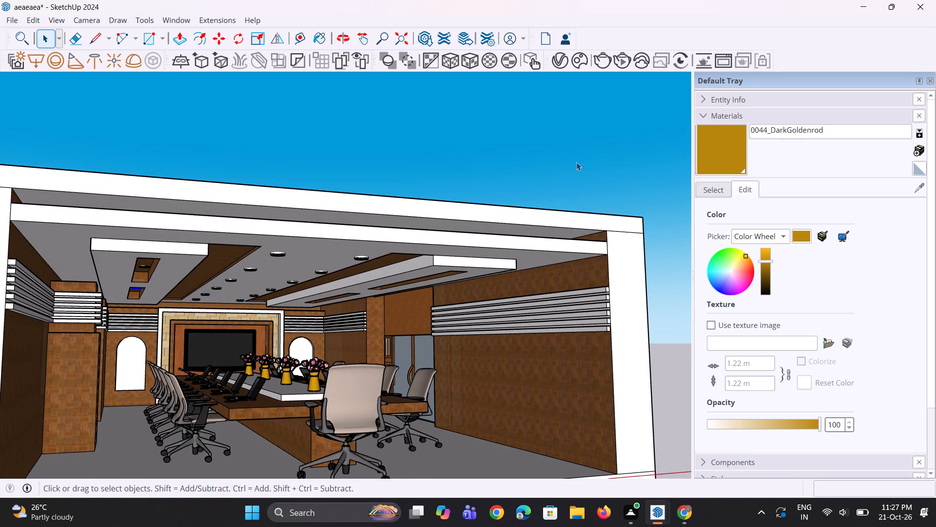
Start a V-Ray render of the conference room from its open end, and close the frame buffer.
left_click(600, 65)
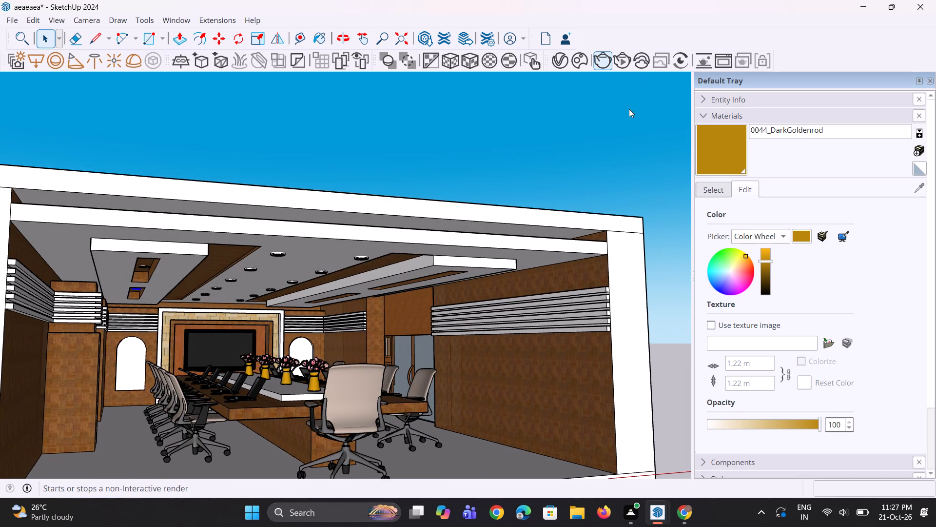
middle_click_drag(526, 232, 484, 239)
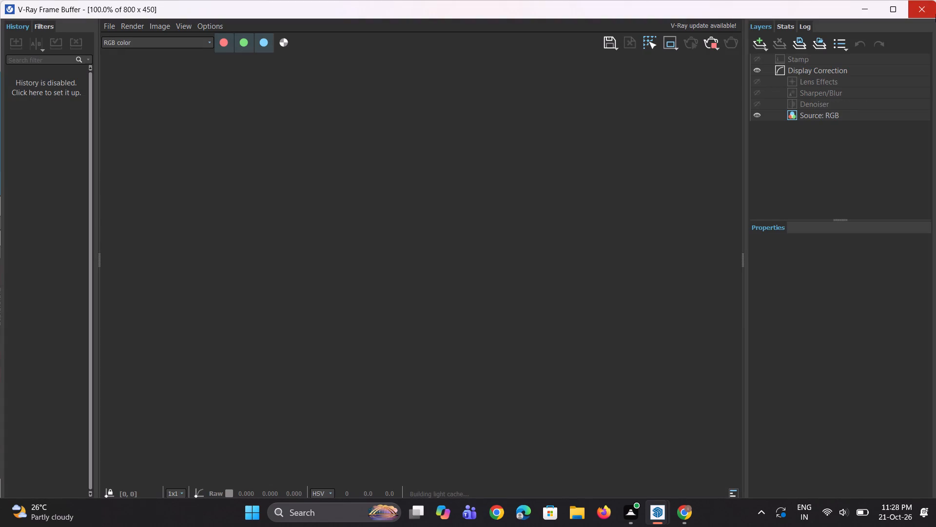
left_click(933, 17)
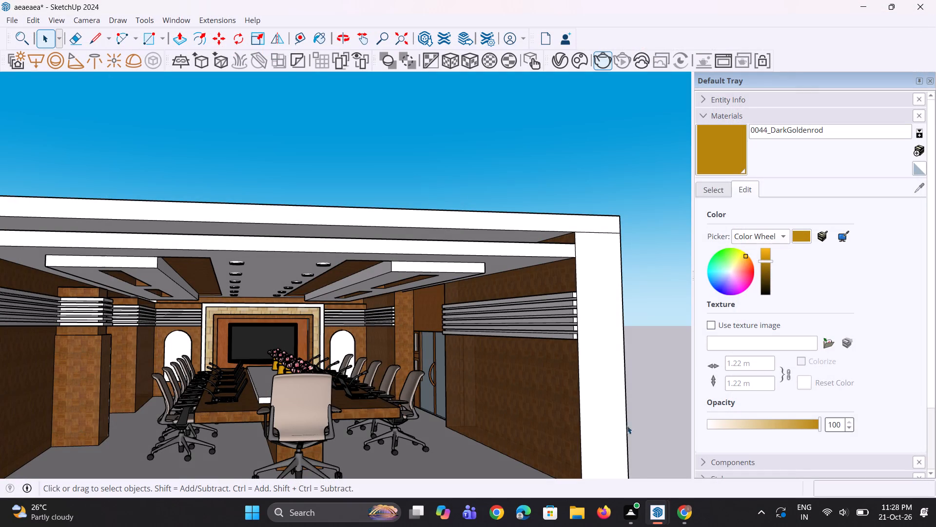
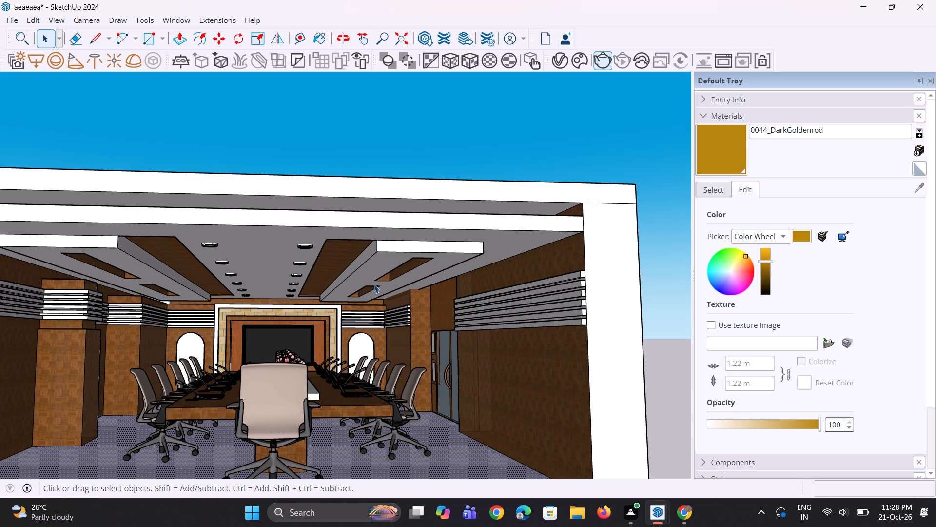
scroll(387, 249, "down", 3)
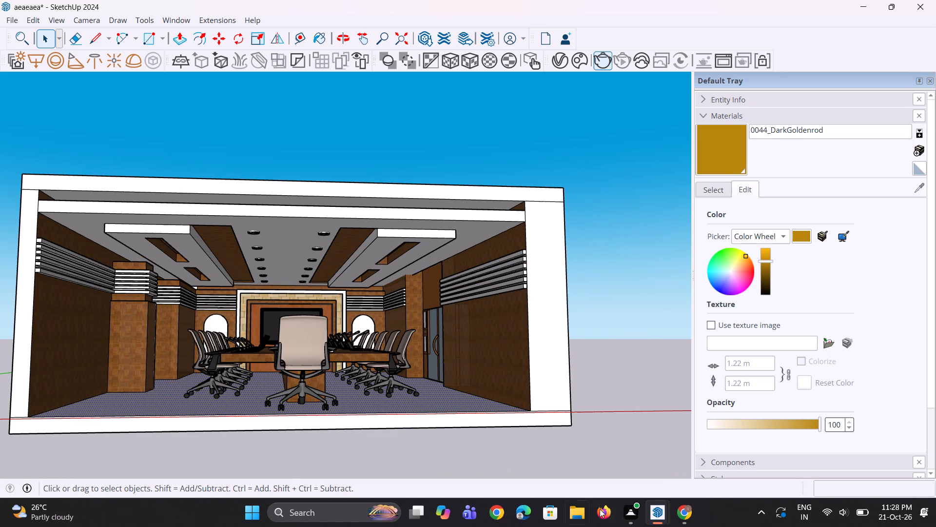
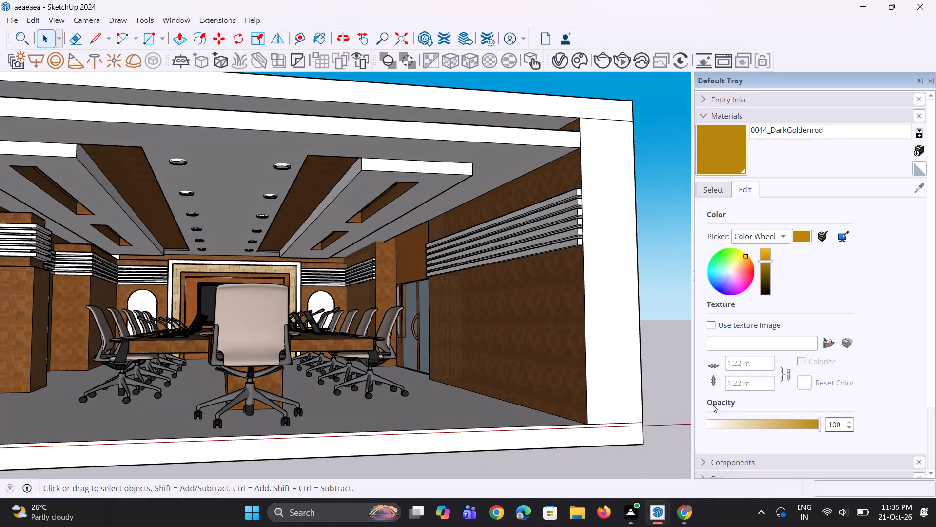
Sample the Wood Floor Parquet material from the side wall and set its opacity to 100.
left_click(721, 197)
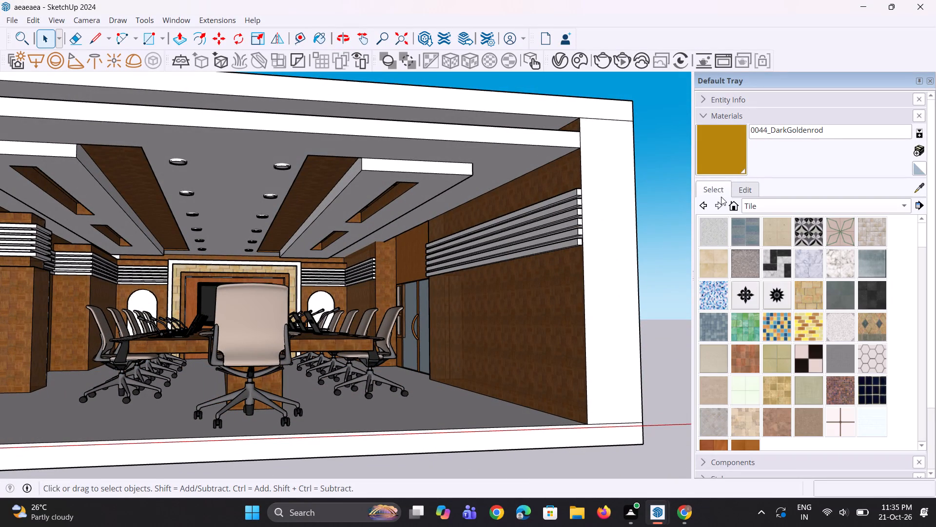
left_click(912, 190)
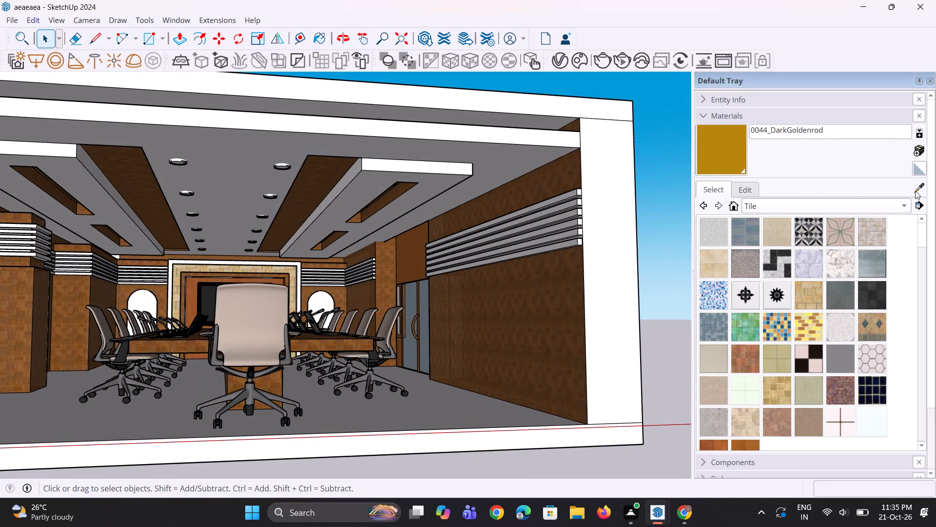
left_click(918, 191)
left_click(566, 324)
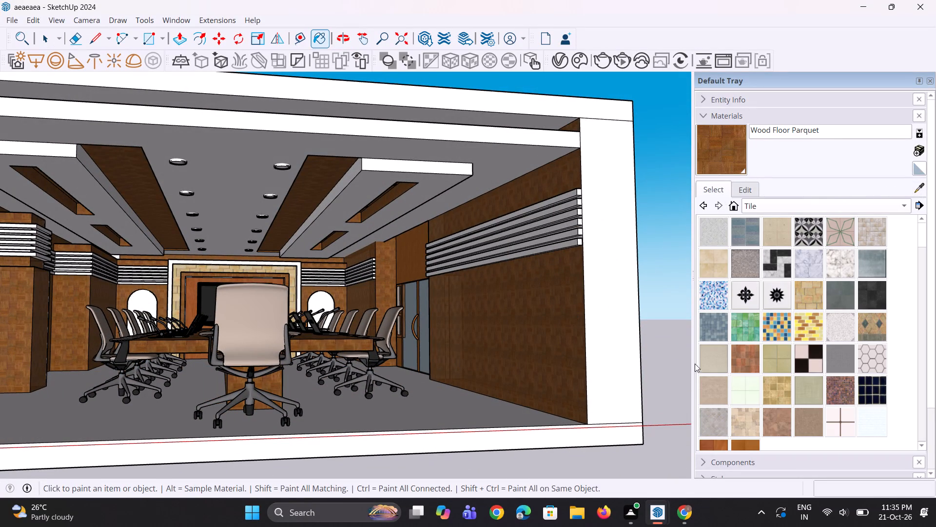
left_click(742, 194)
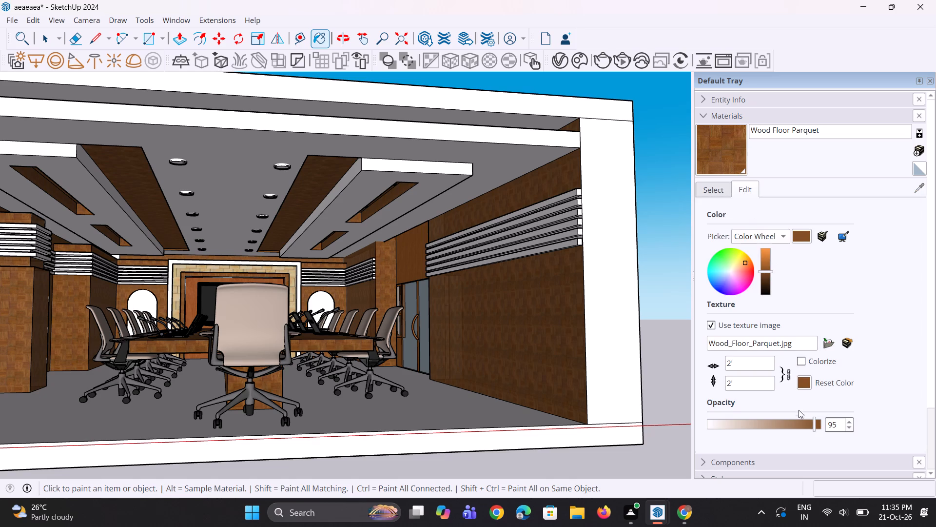
left_click_drag(812, 427, 825, 426)
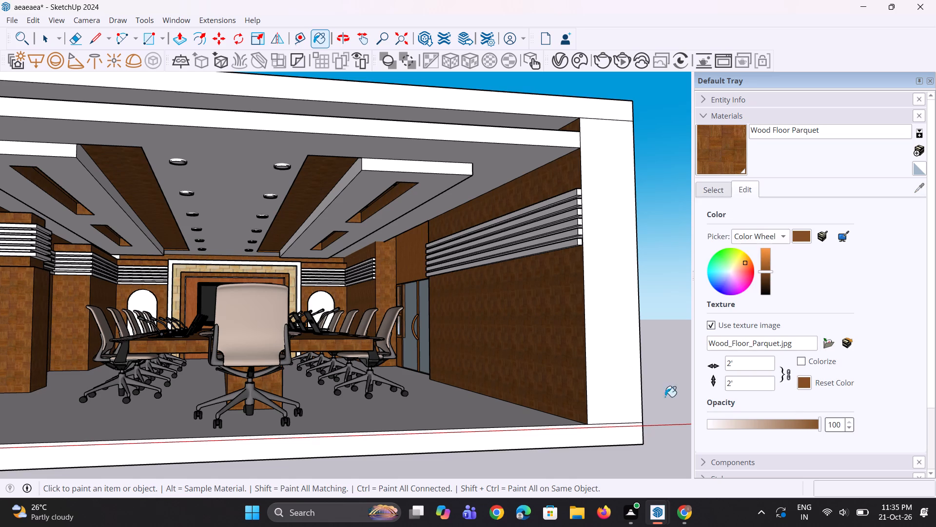
Inspect the wood wall finish and the furnished interior from the open front and from above.
middle_click_drag(519, 341, 524, 367)
scroll(520, 314, "down", 3)
scroll(483, 389, "up", 6)
middle_click_drag(491, 402, 508, 405)
key("space")
key("space")
scroll(487, 368, "down", 2)
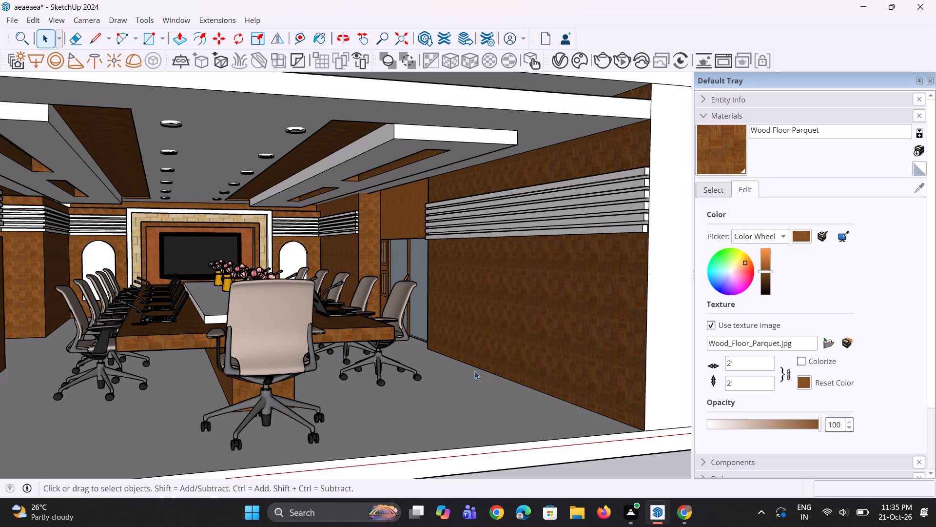
middle_click_drag(395, 324, 378, 408)
scroll(372, 379, "down", 5)
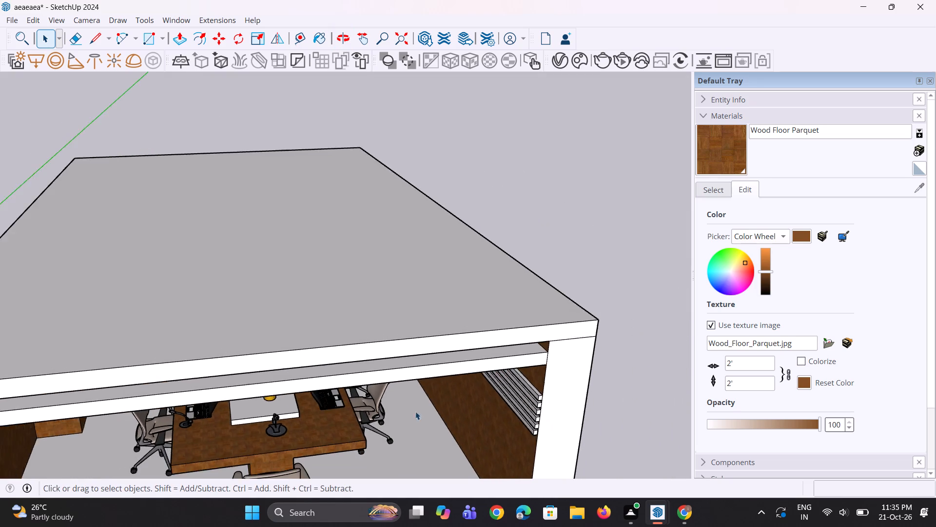
middle_click_drag(423, 425, 422, 393)
scroll(432, 377, "down", 2)
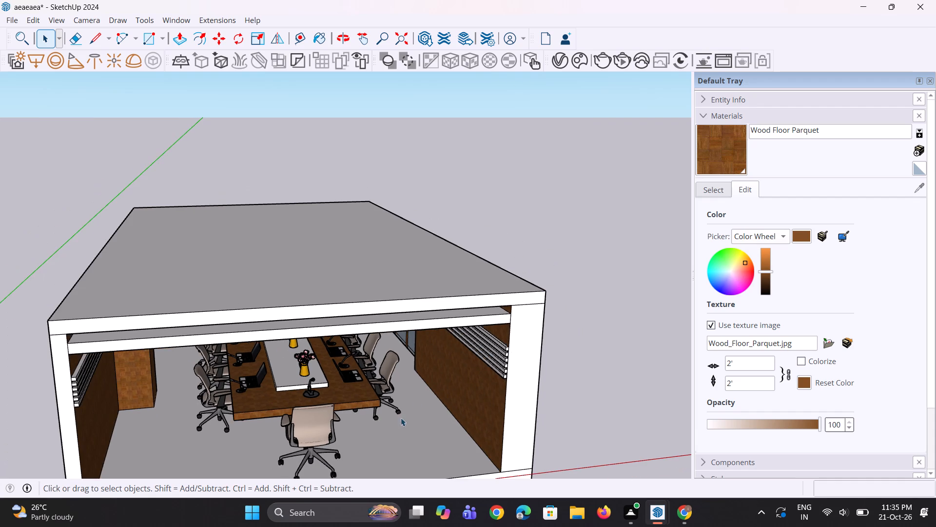
middle_click_drag(401, 418, 393, 401)
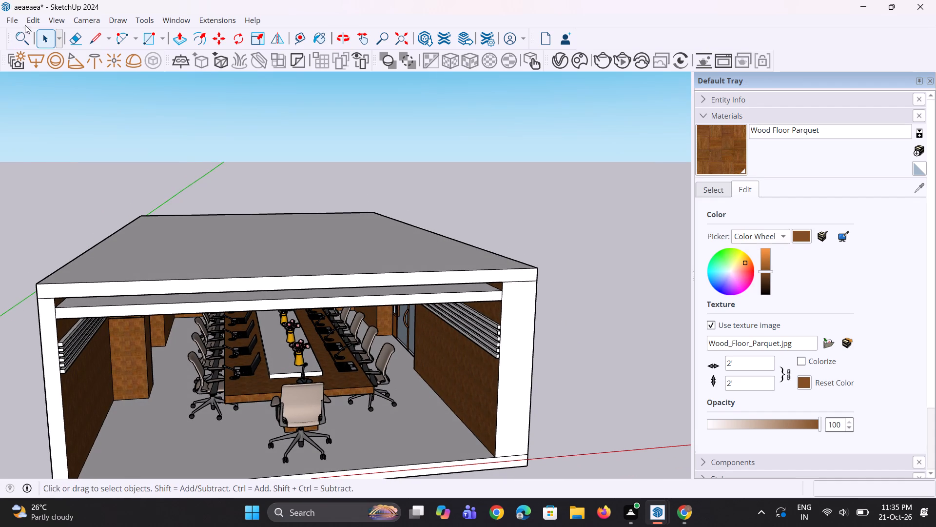
Import the sofa-05 (2) model from the Downloads folder.
left_click(19, 22)
left_click(98, 183)
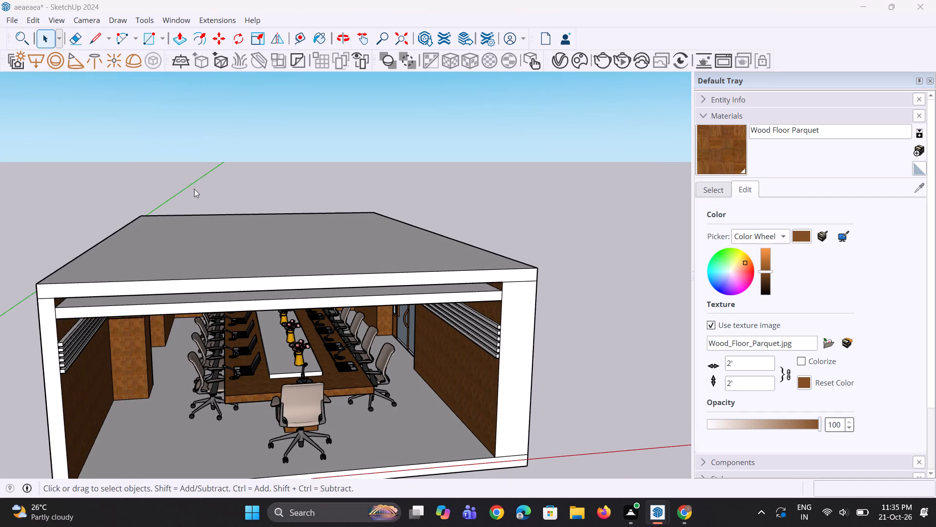
scroll(322, 181, "down", 1)
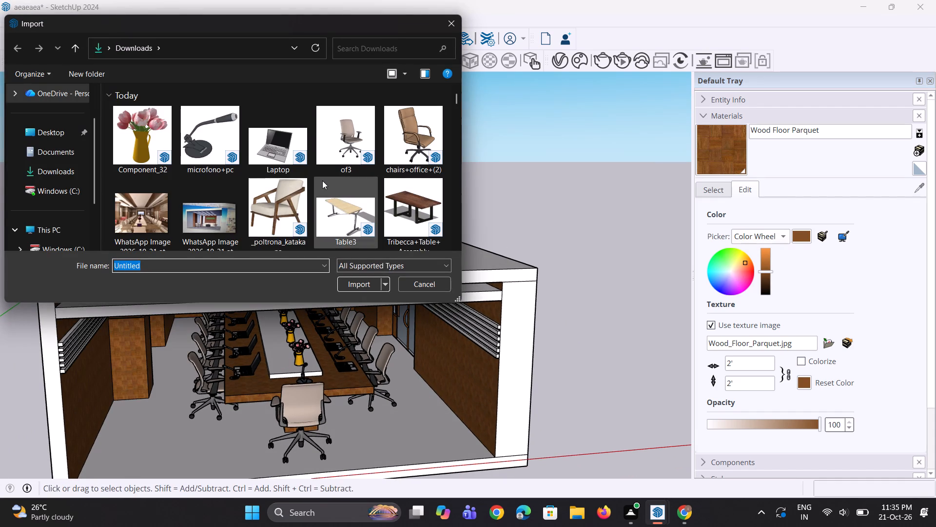
scroll(322, 181, "down", 2)
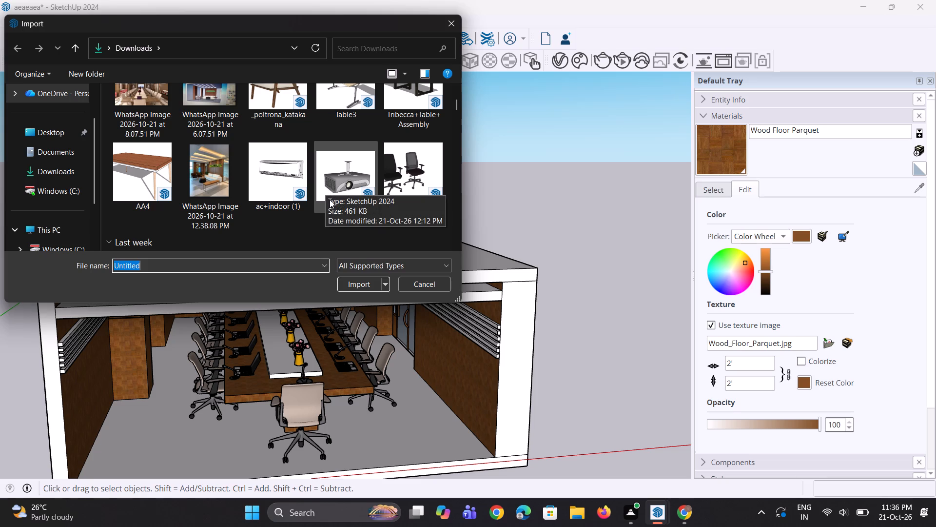
scroll(330, 203, "down", 4)
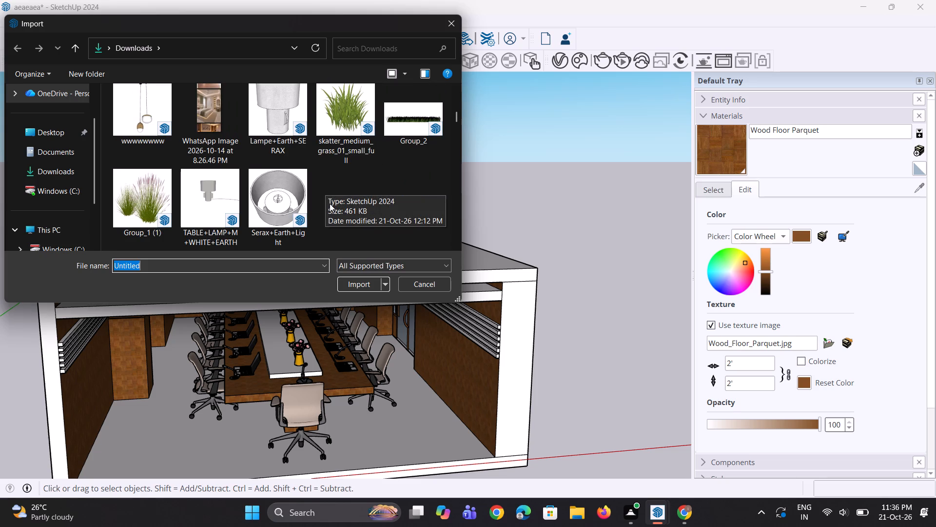
scroll(330, 203, "down", 2)
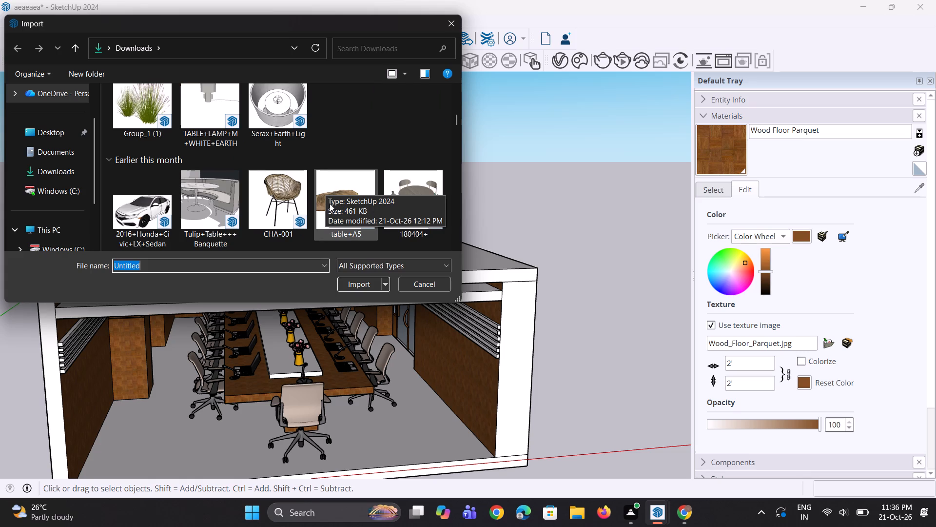
scroll(330, 203, "down", 3)
scroll(330, 203, "up", 1)
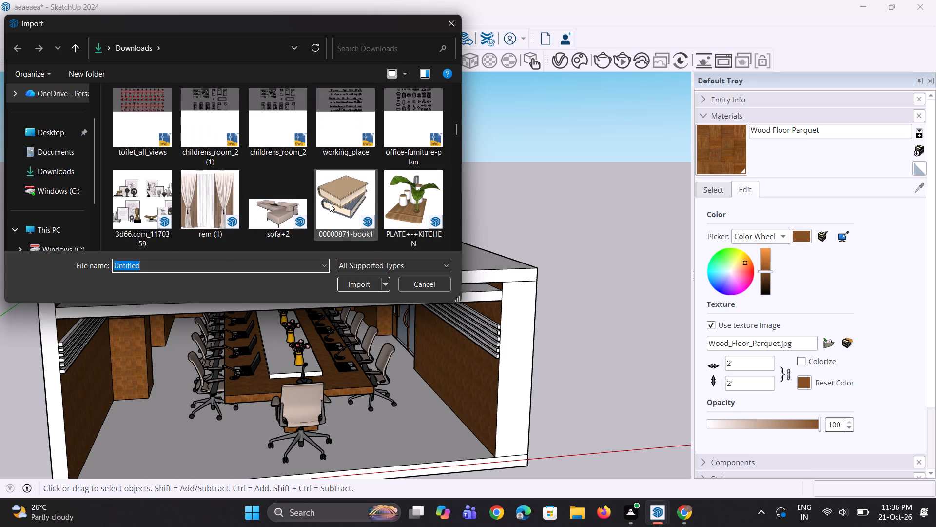
scroll(330, 203, "up", 2)
scroll(330, 203, "down", 4)
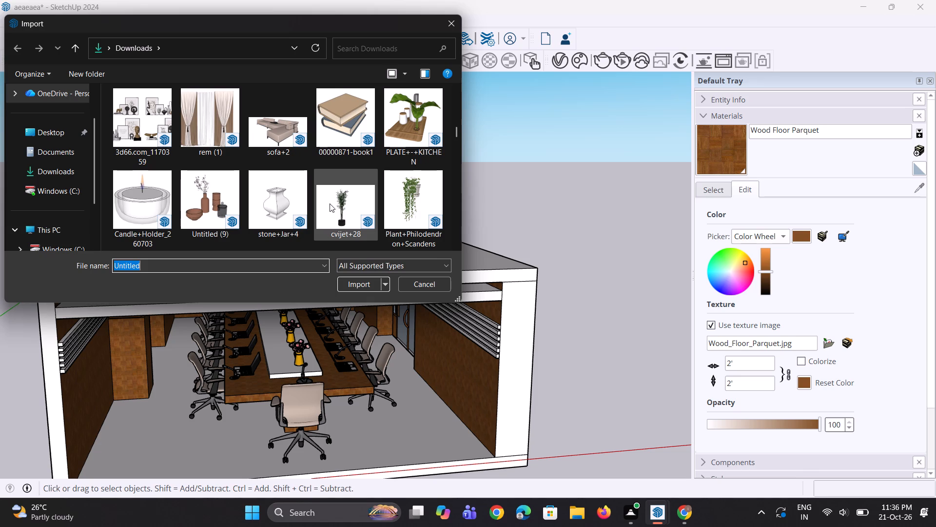
scroll(330, 203, "down", 3)
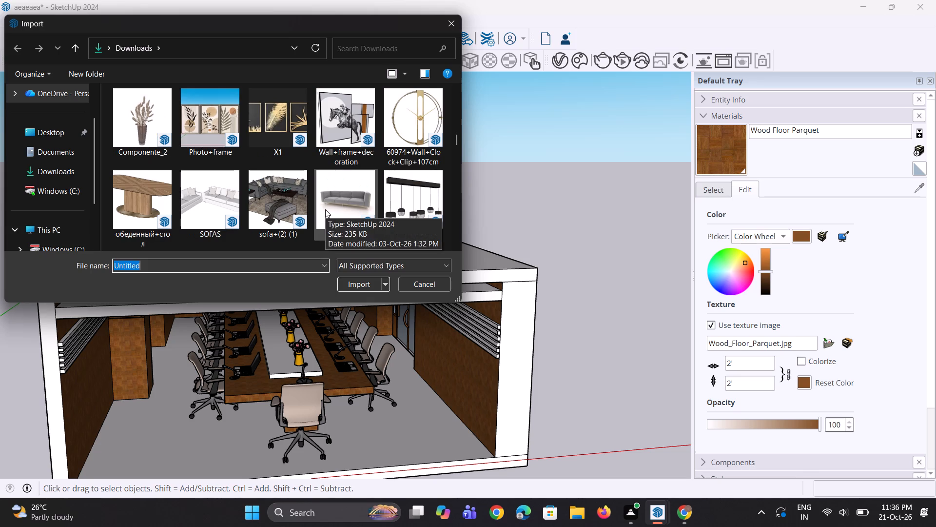
left_click(359, 196)
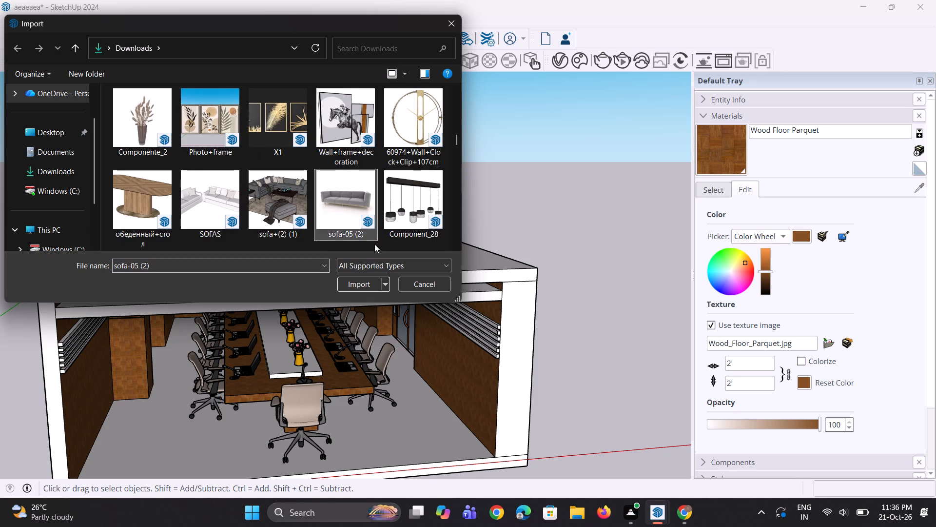
left_click(370, 278)
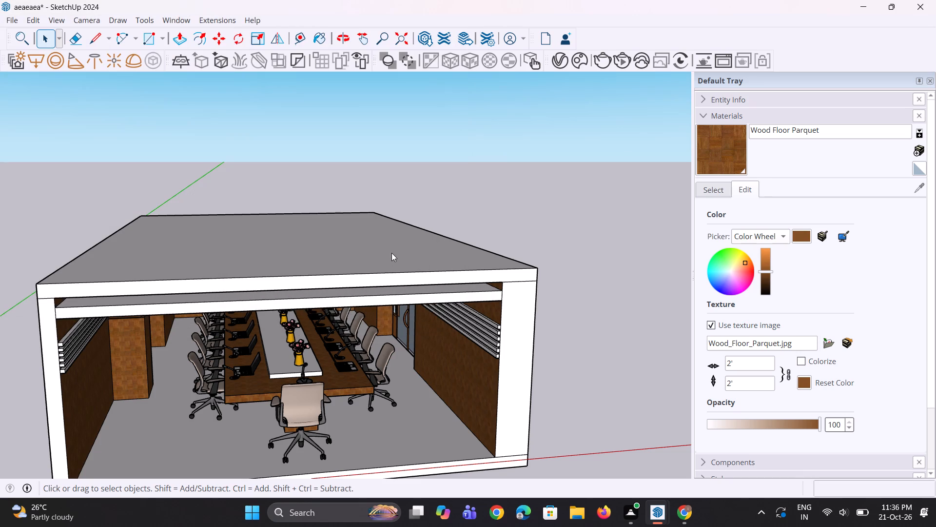
Place the imported sofa on the ground outside the room, beside its open front along the red axis.
scroll(482, 300, "down", 1)
middle_click_drag(482, 300, 448, 234)
middle_click_drag(478, 296, 377, 288)
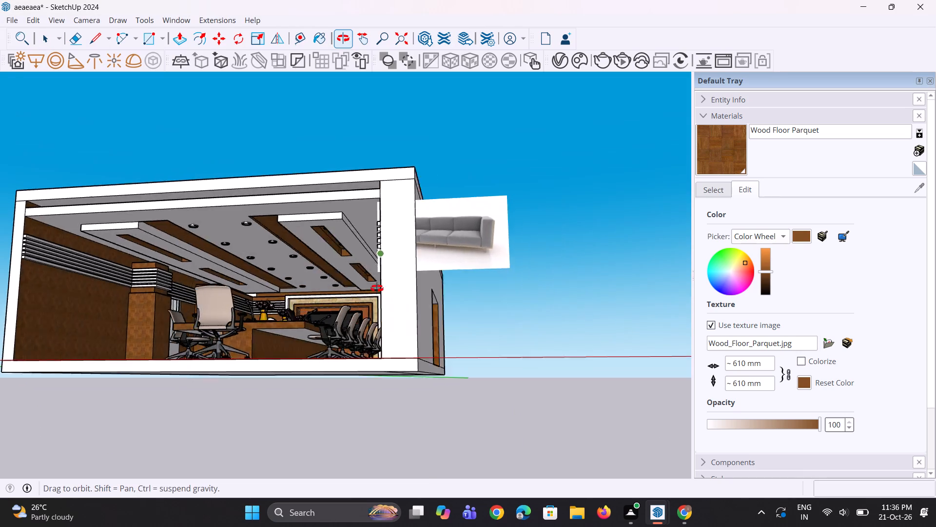
middle_click_drag(377, 288, 359, 346)
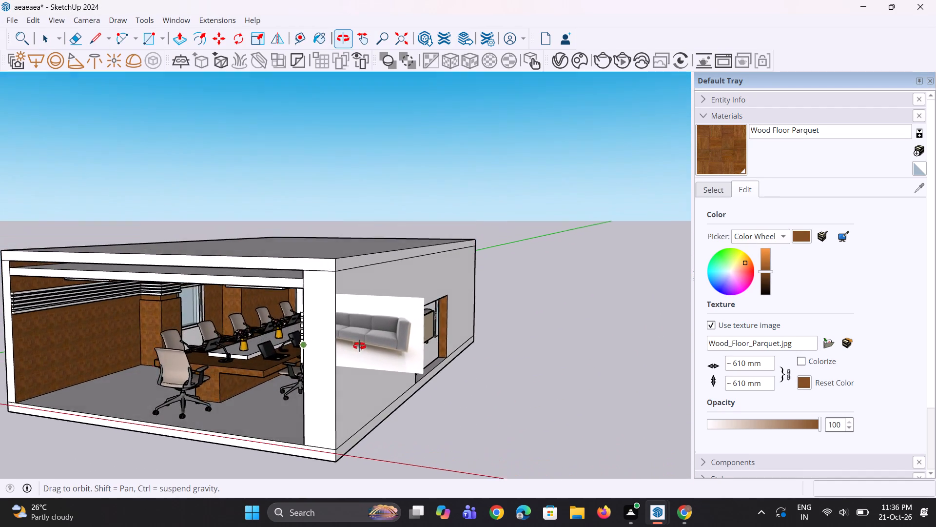
middle_click_drag(359, 346, 367, 345)
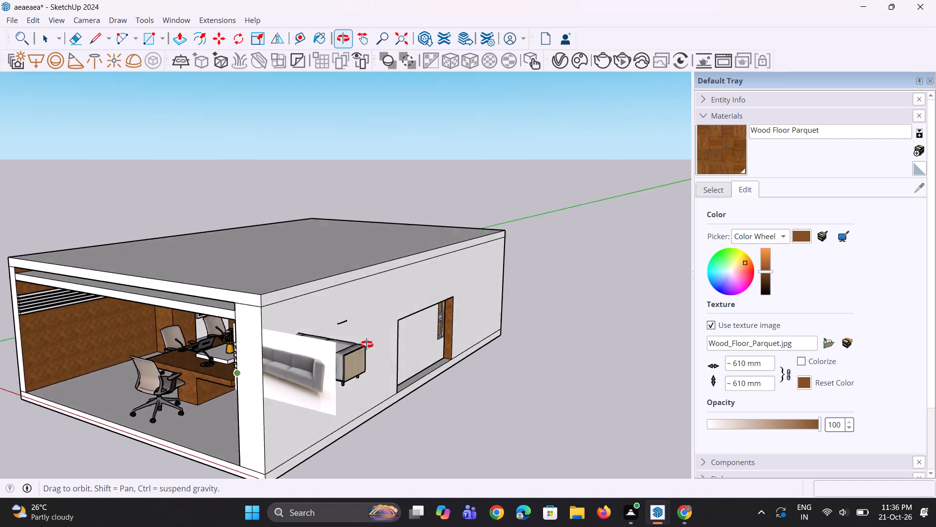
middle_click_drag(367, 345, 489, 275)
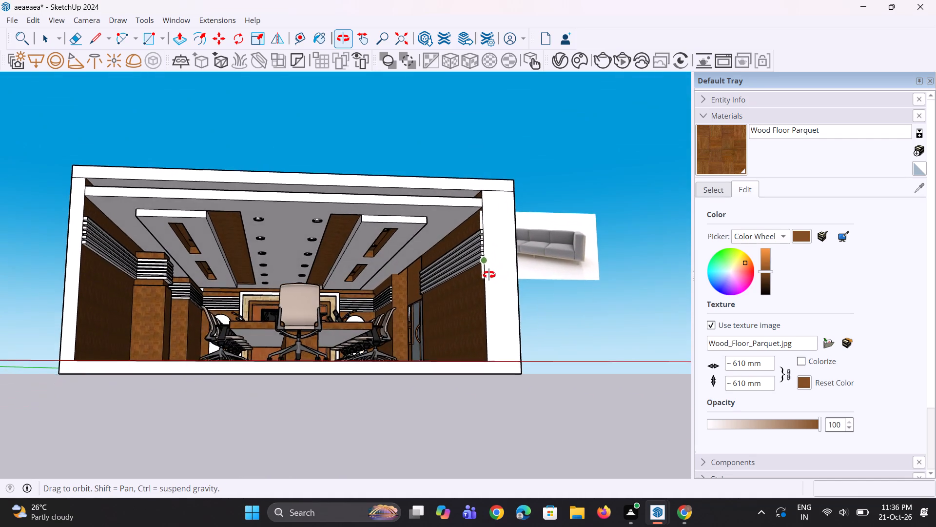
middle_click_drag(489, 275, 454, 295)
left_click(542, 397)
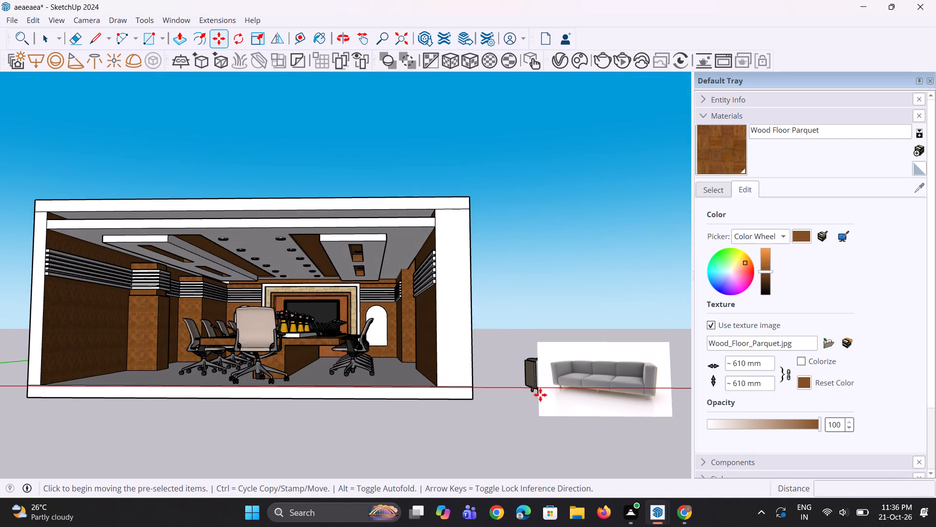
Explode the imported sofa component and delete the flat sofa picture in front of it.
right_click(548, 388)
left_click(582, 149)
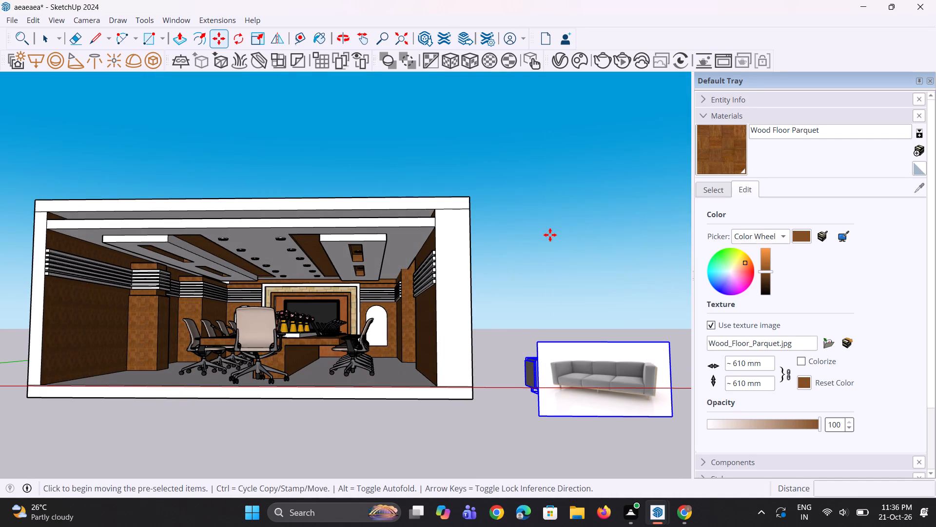
key("space")
left_click(550, 238)
key("space")
left_click(550, 238)
left_click(572, 373)
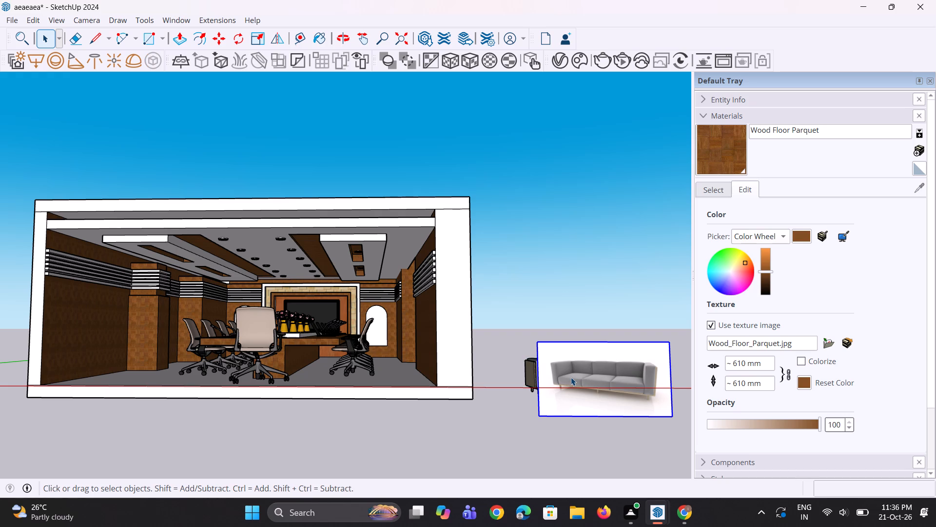
key("Delete")
Combine all the separate parts of the sofa into one group and select it.
middle_click_drag(564, 346, 564, 386)
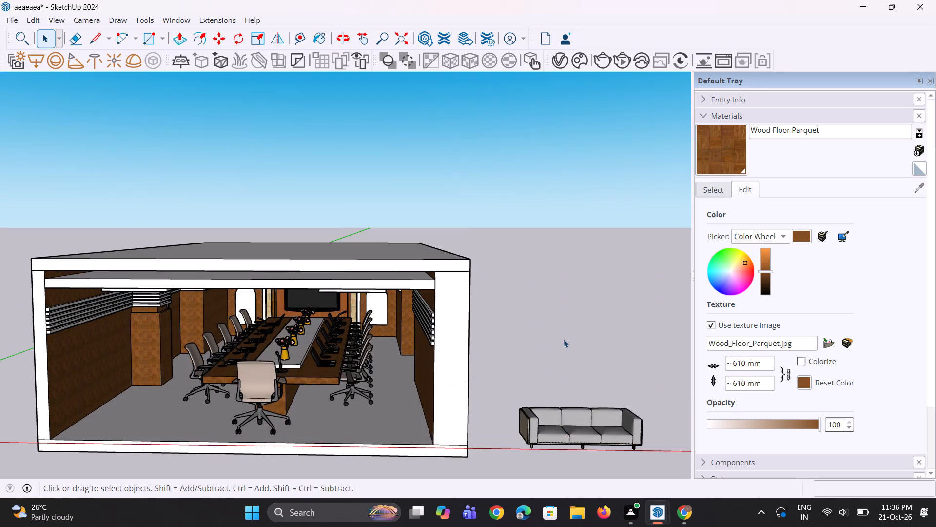
scroll(564, 339, "down", 5)
left_click(574, 401)
scroll(586, 410, "up", 4)
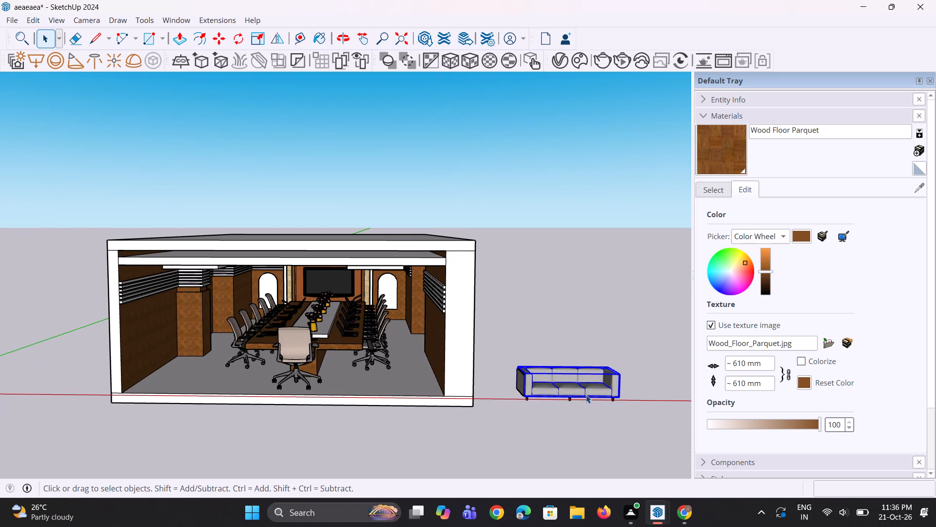
scroll(558, 394, "up", 9)
left_click_drag(472, 304, 481, 387)
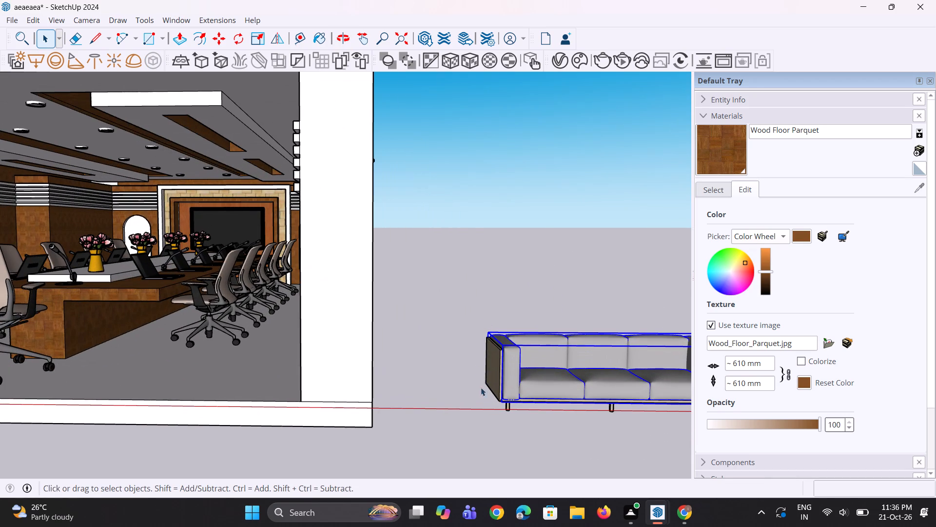
left_click_drag(481, 387, 631, 449)
scroll(484, 378, "down", 5)
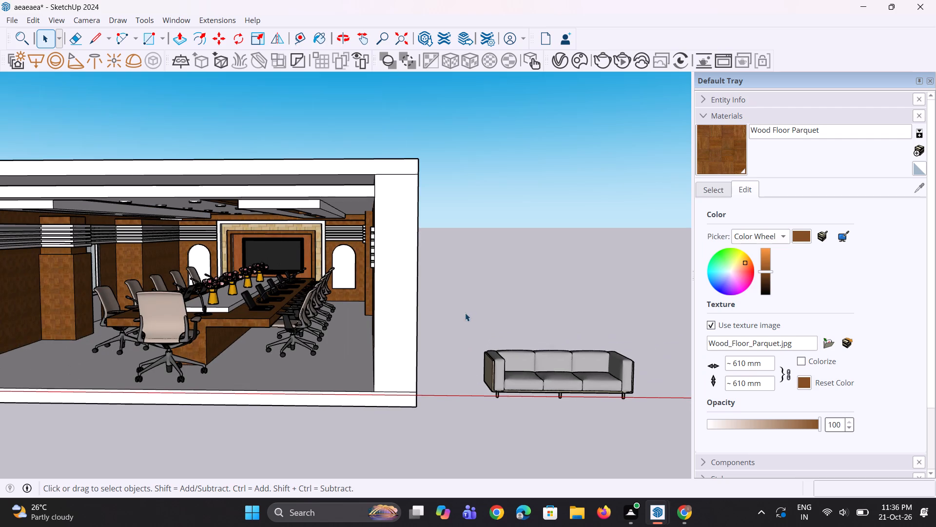
left_click_drag(465, 312, 646, 432)
right_click(575, 375)
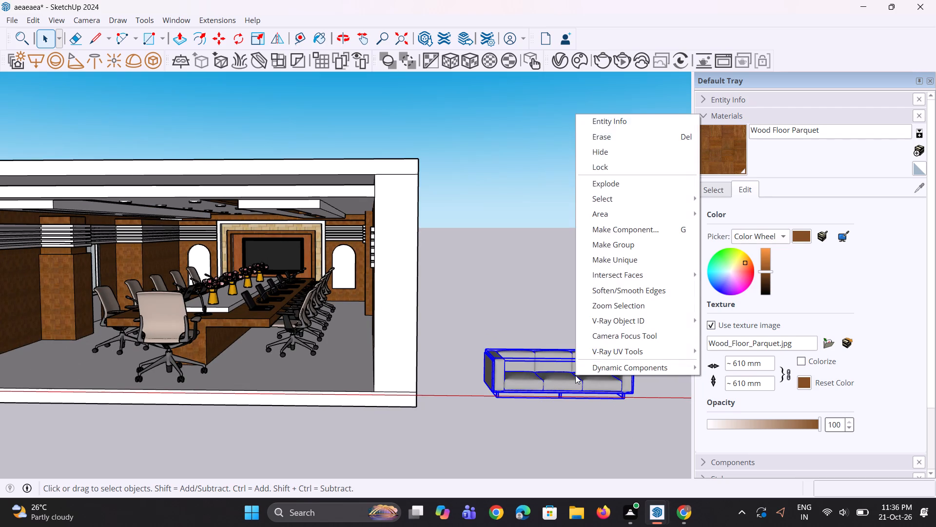
left_click(613, 253)
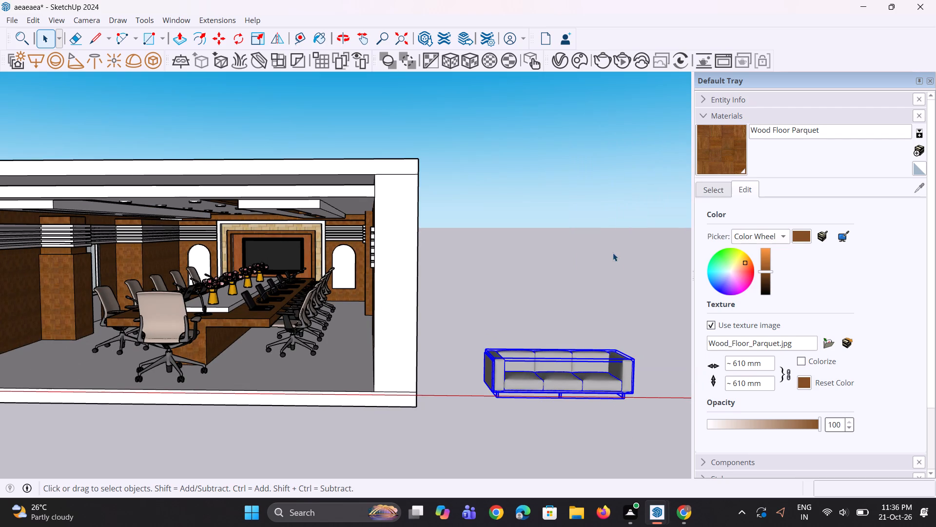
key("space")
left_click_drag(473, 326, 644, 412)
right_click(584, 374)
left_click(615, 257)
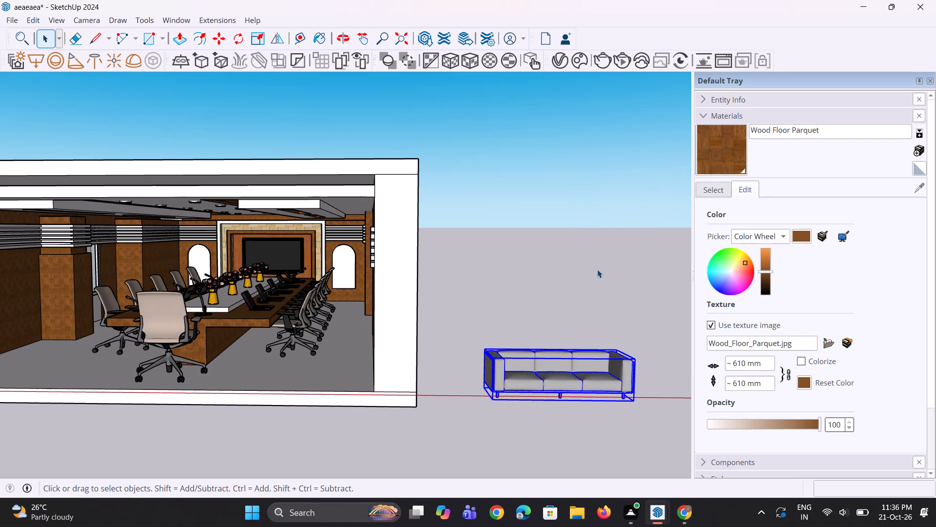
left_click(597, 270)
middle_click_drag(567, 358, 574, 393)
left_click(570, 400)
scroll(543, 366, "down", 4)
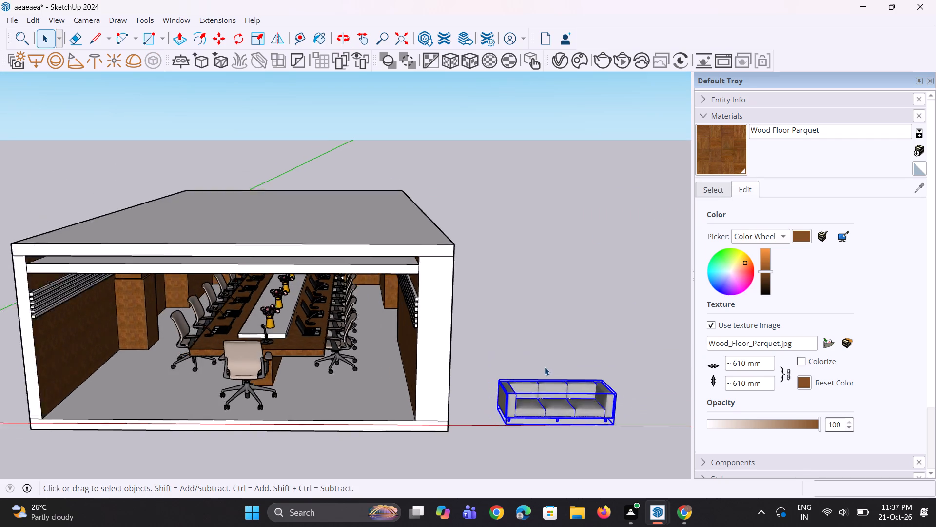
scroll(603, 462, "up", 1)
middle_click_drag(603, 448, 603, 427)
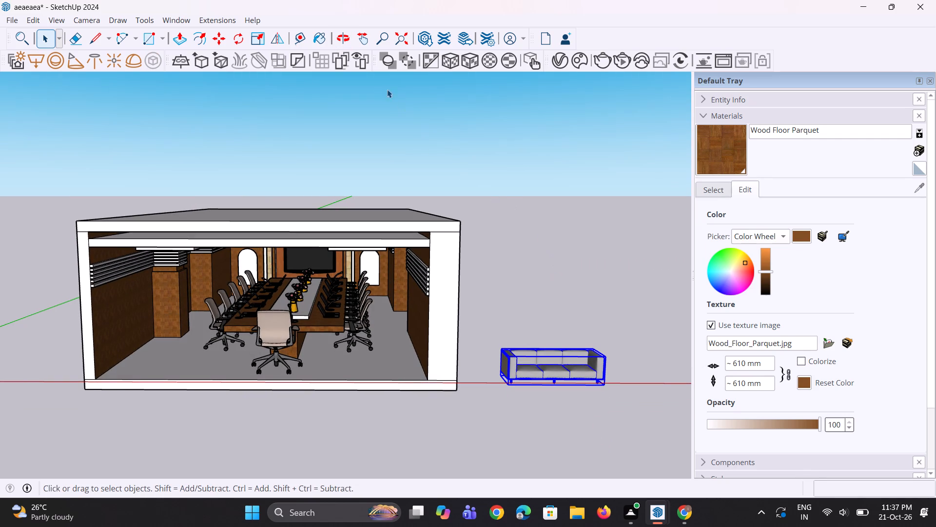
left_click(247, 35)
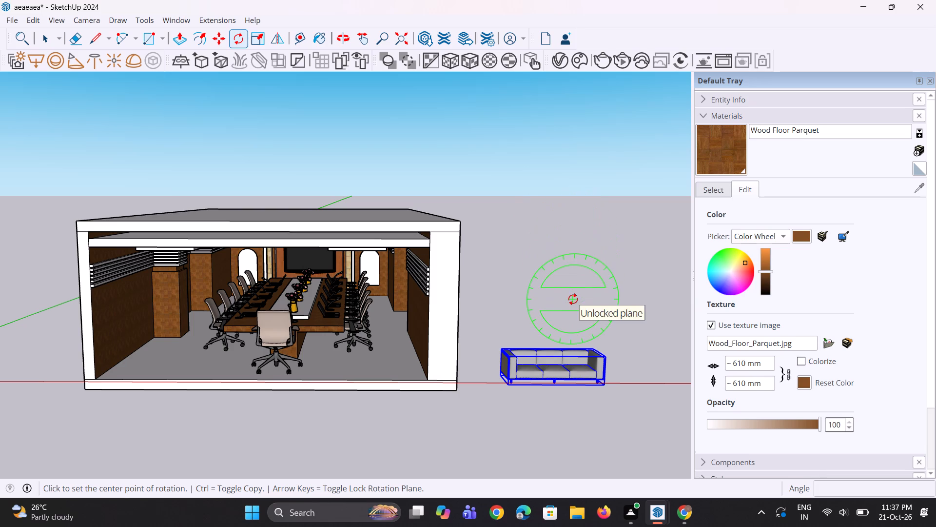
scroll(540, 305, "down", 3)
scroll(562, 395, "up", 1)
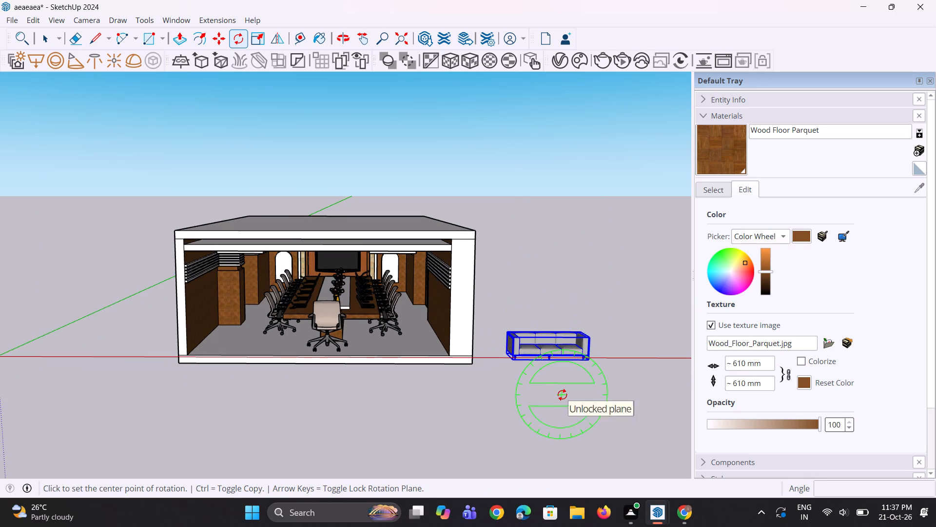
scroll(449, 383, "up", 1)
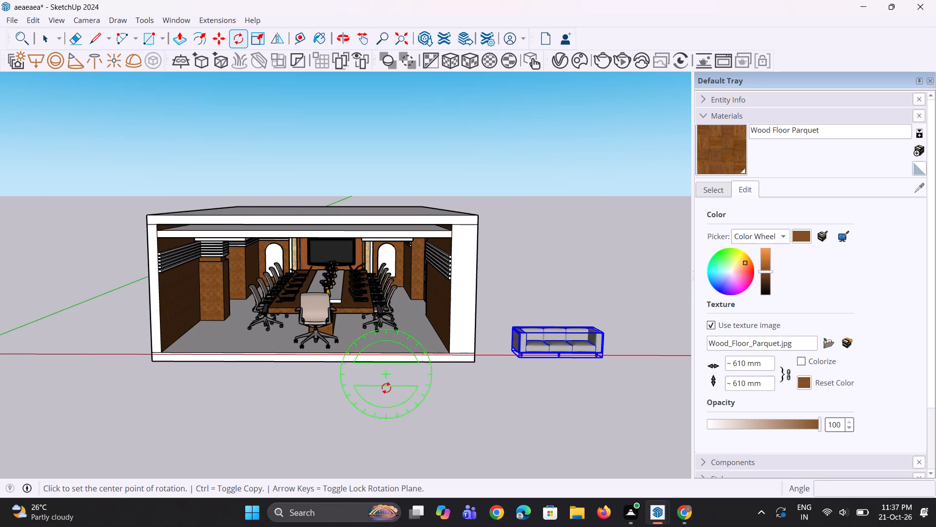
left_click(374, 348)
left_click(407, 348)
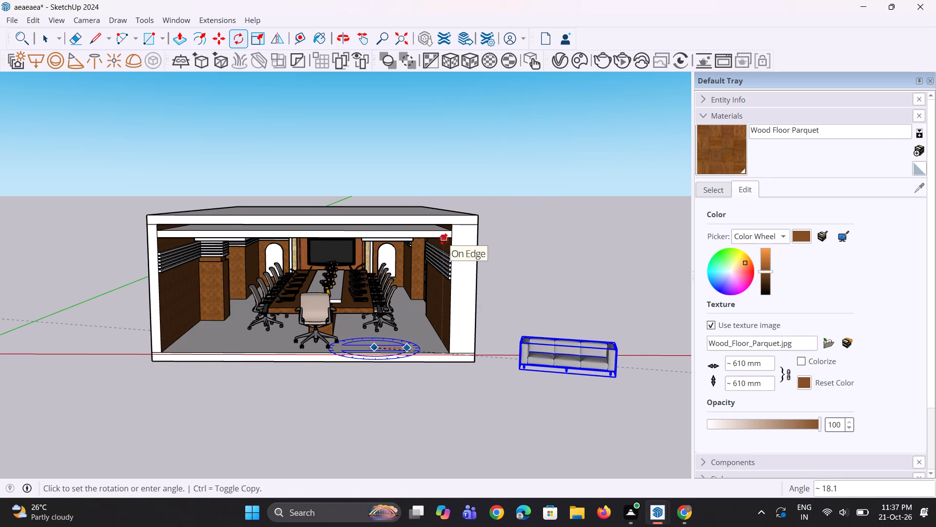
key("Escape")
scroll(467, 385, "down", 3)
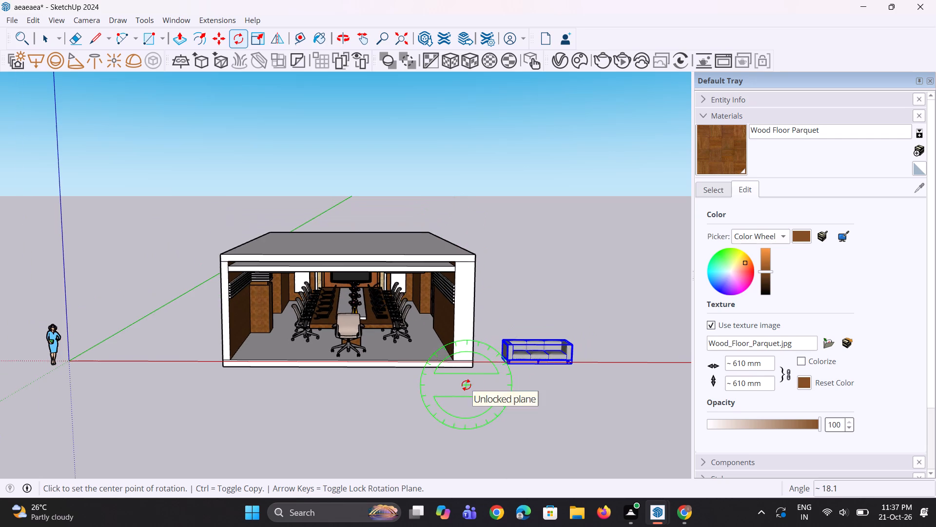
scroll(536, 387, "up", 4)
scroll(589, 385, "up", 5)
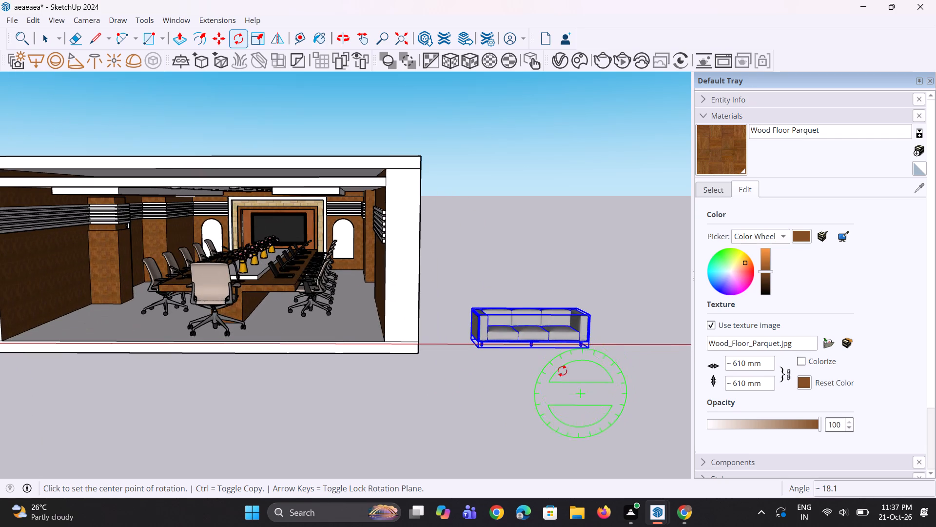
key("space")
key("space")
Rotate the sofa group 90 degrees on the ground plane.
left_click(521, 378)
scroll(529, 362, "down", 5)
middle_click_drag(530, 327, 535, 398)
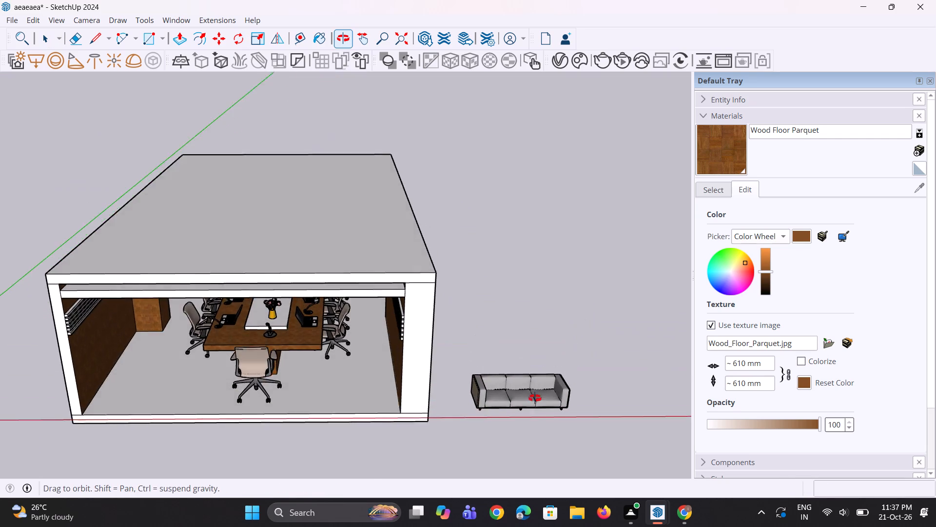
middle_click_drag(535, 398, 535, 380)
left_click(535, 379)
scroll(517, 322, "down", 4)
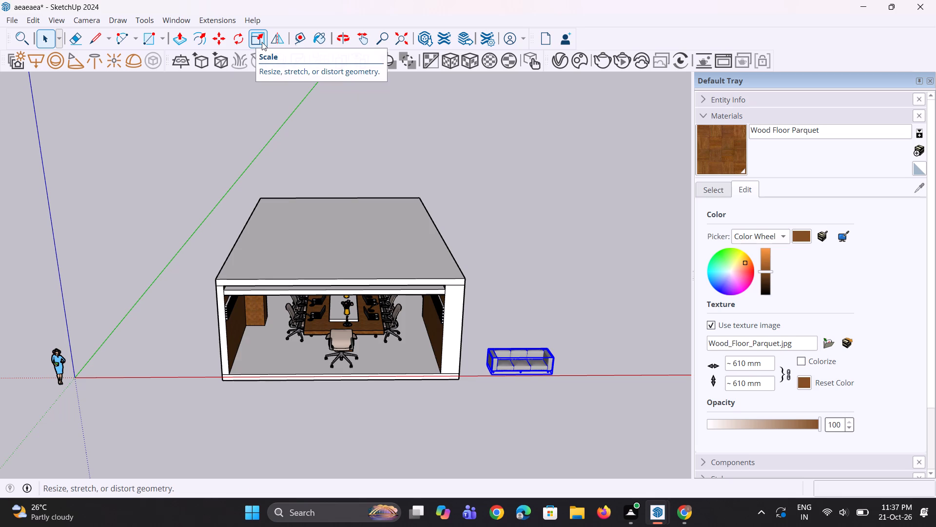
left_click(247, 41)
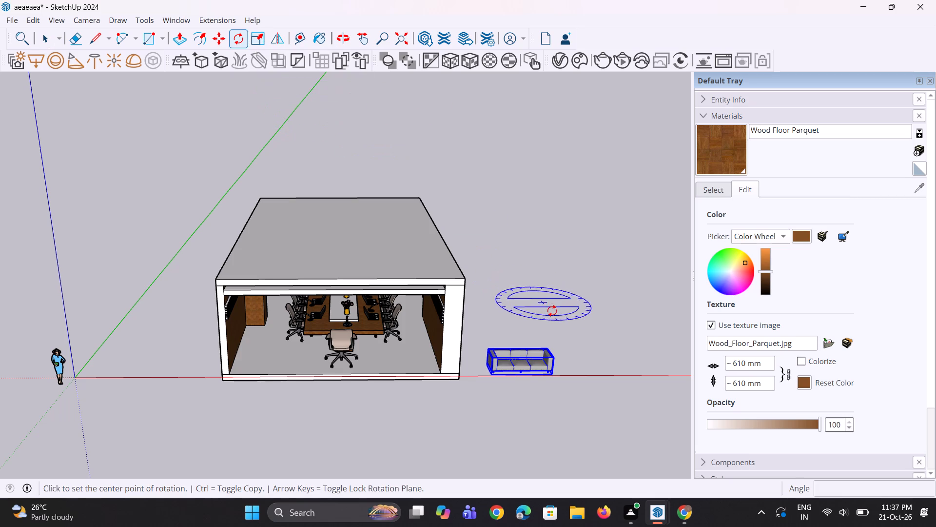
left_click(552, 311)
left_click(618, 309)
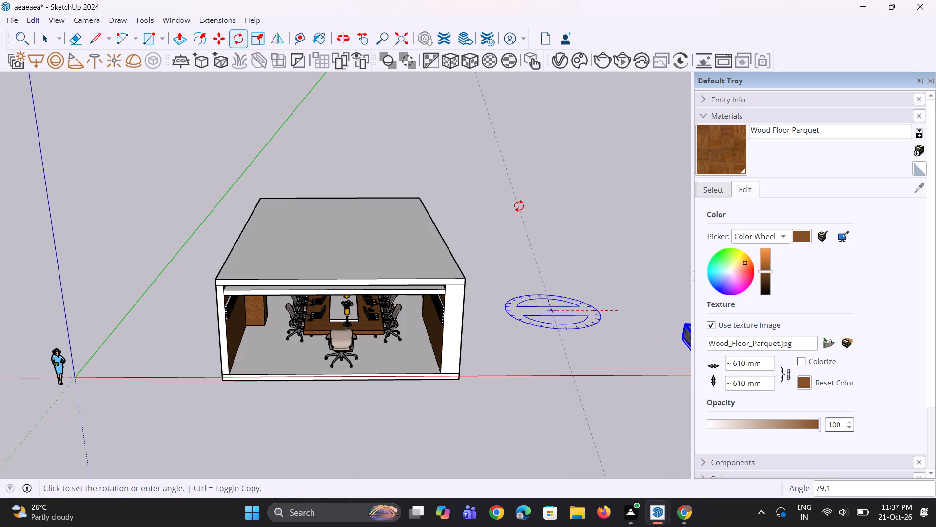
left_click(487, 225)
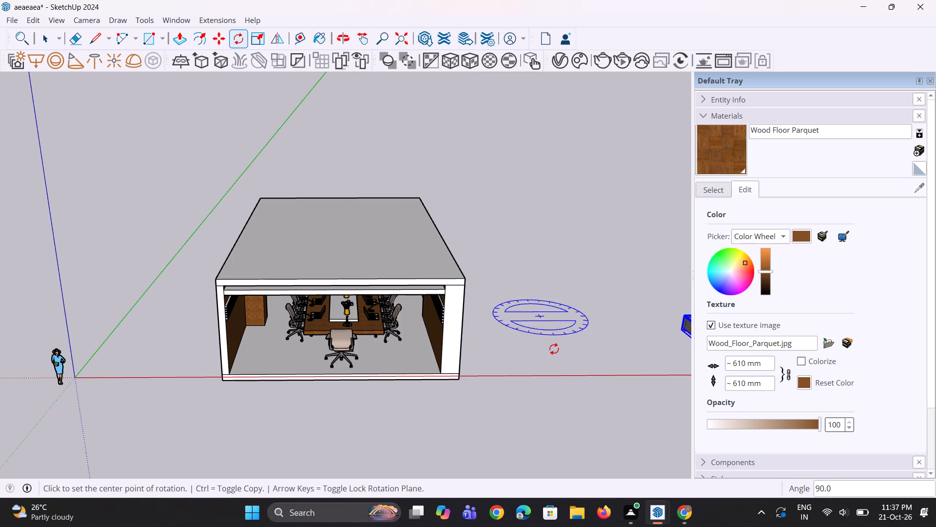
Move the rotated sofa into the conference room, onto the floor between the wood-clad column and the row of chairs.
scroll(517, 353, "down", 6)
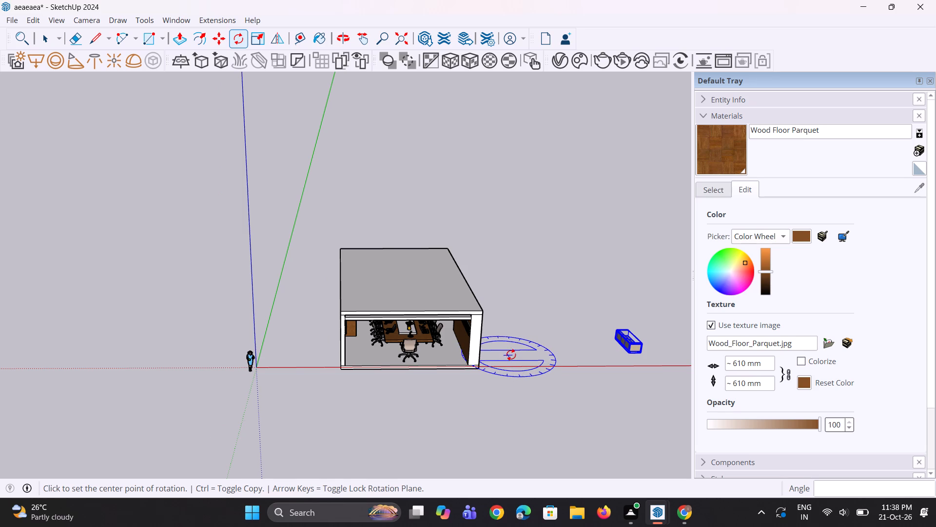
key("m")
left_click(627, 359)
scroll(623, 393, "down", 2)
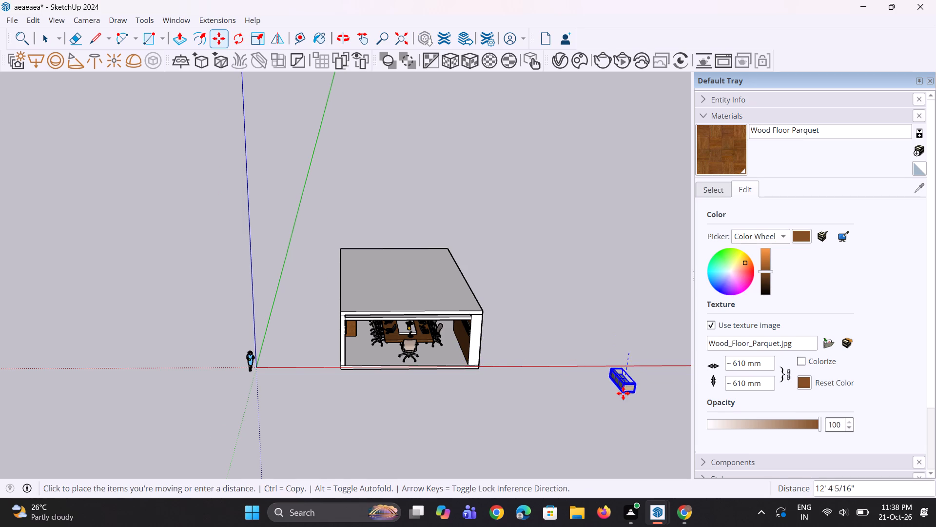
scroll(623, 393, "down", 3)
scroll(501, 406, "up", 4)
scroll(452, 343, "up", 9)
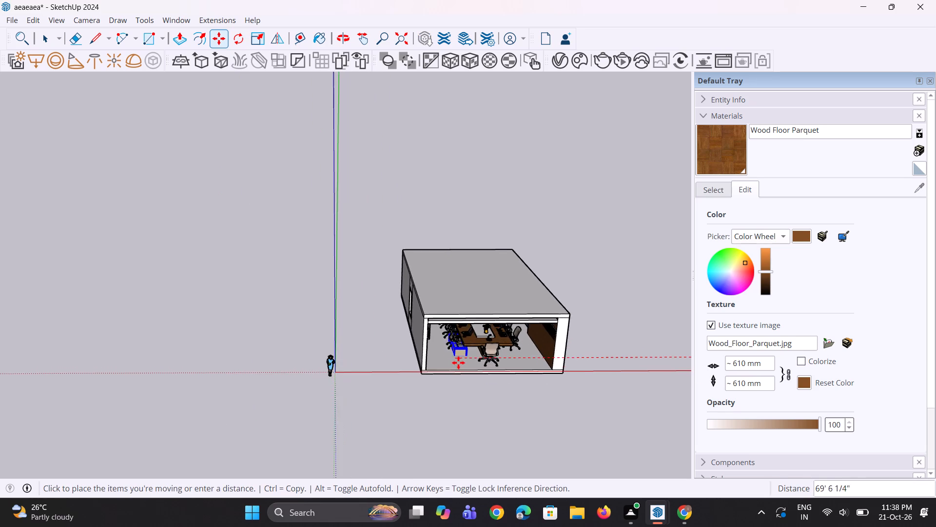
scroll(458, 363, "up", 3)
middle_click_drag(458, 359, 413, 341)
scroll(400, 308, "up", 4)
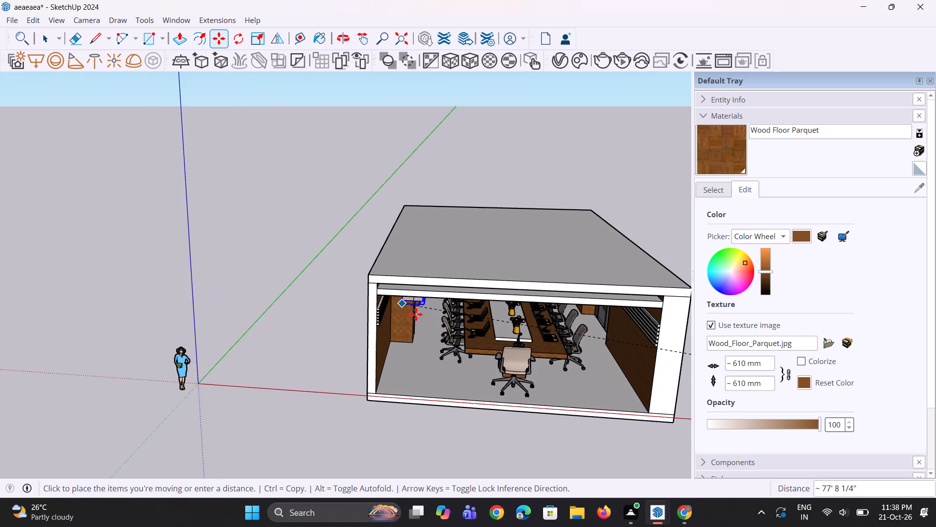
scroll(416, 314, "up", 9)
middle_click_drag(442, 332, 408, 317)
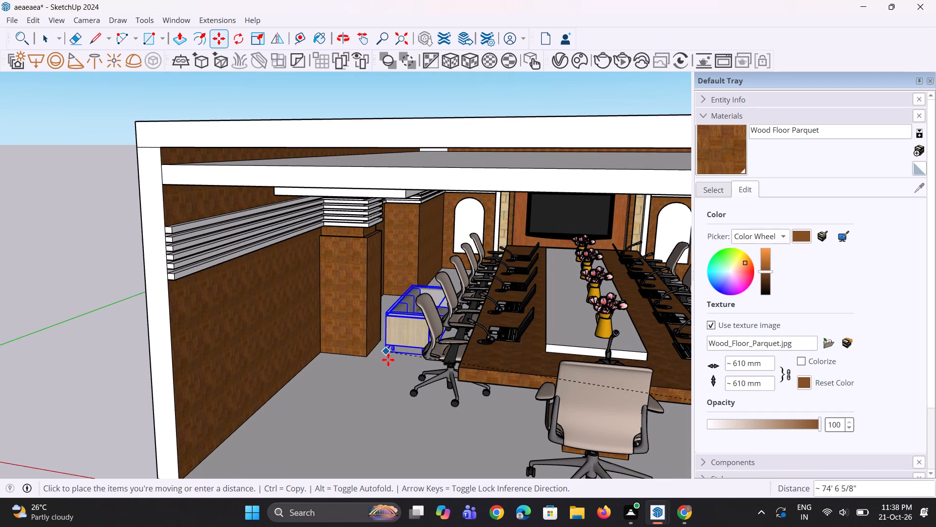
left_click(386, 351)
Scale the sofa down uniformly about its opposite corner to about 0.80.
middle_click_drag(444, 386, 487, 368)
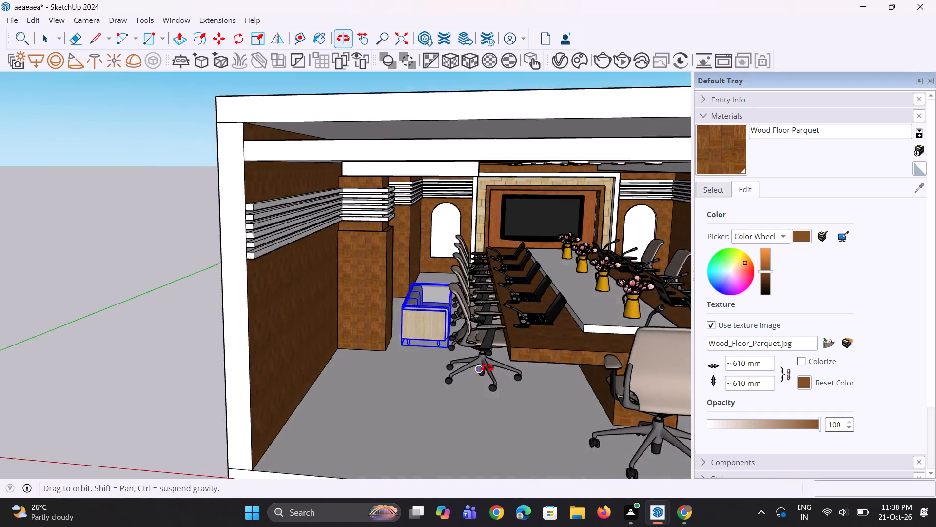
middle_click_drag(487, 368, 466, 379)
key("s")
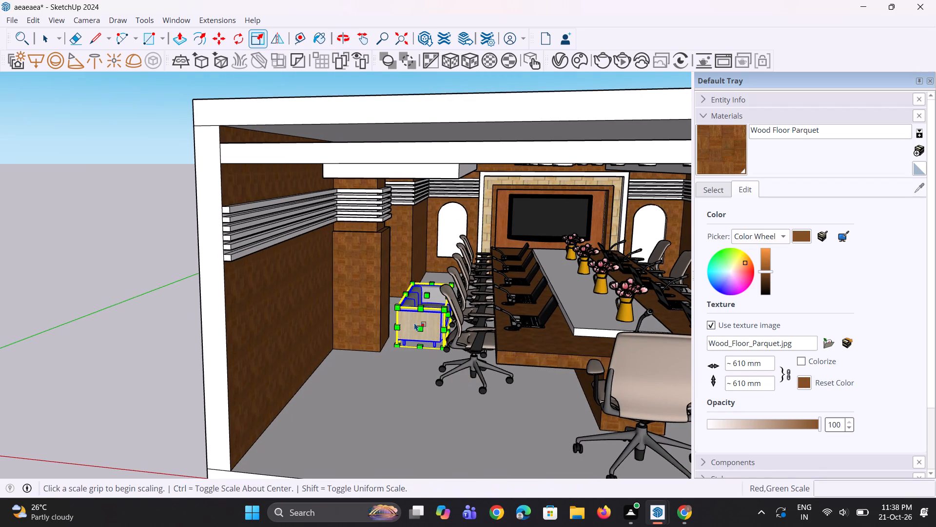
middle_click_drag(449, 313, 473, 323)
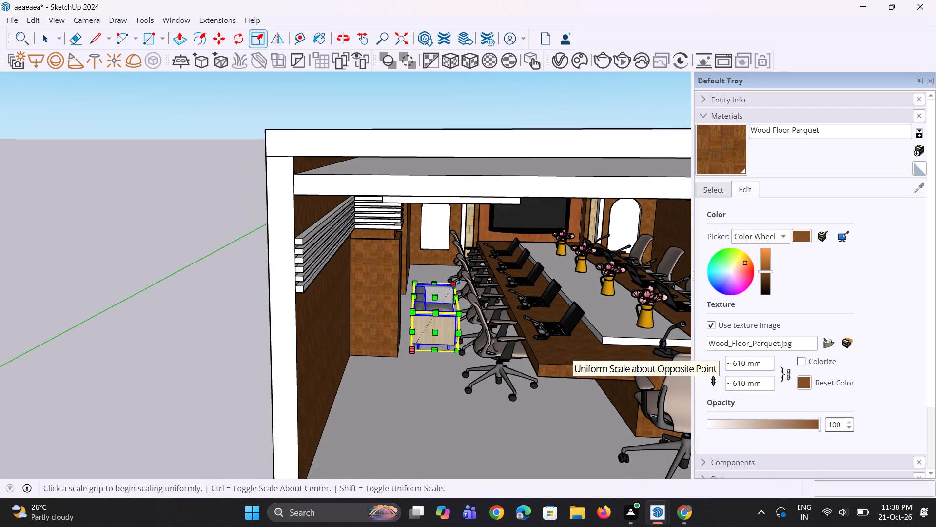
left_click(456, 285)
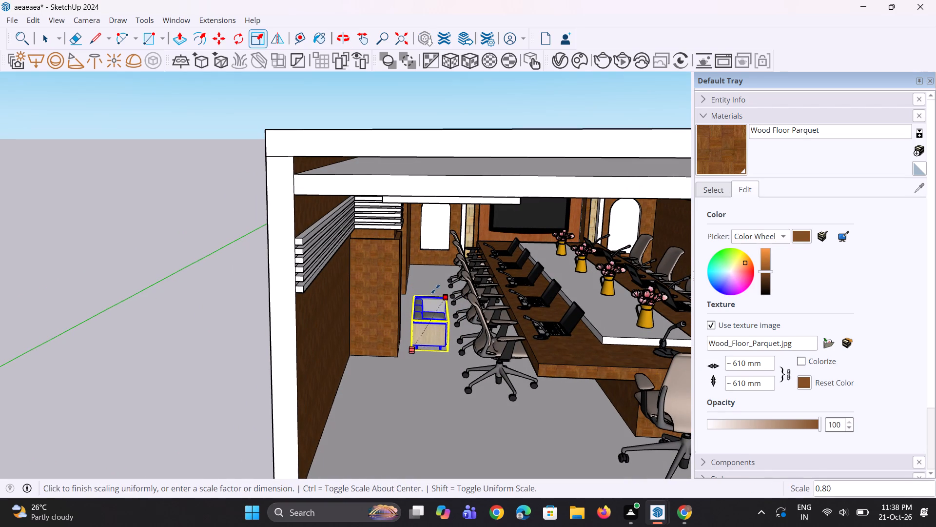
left_click(435, 288)
Move the sofa about 2' 8" deeper into the room along the green axis, past the front column.
middle_click_drag(468, 354, 405, 359)
scroll(404, 352, "up", 2)
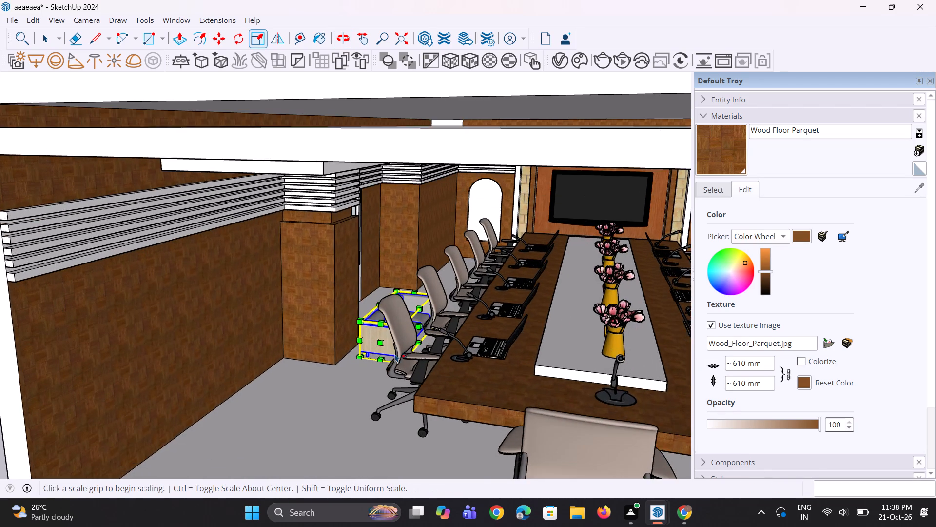
scroll(395, 354, "up", 4)
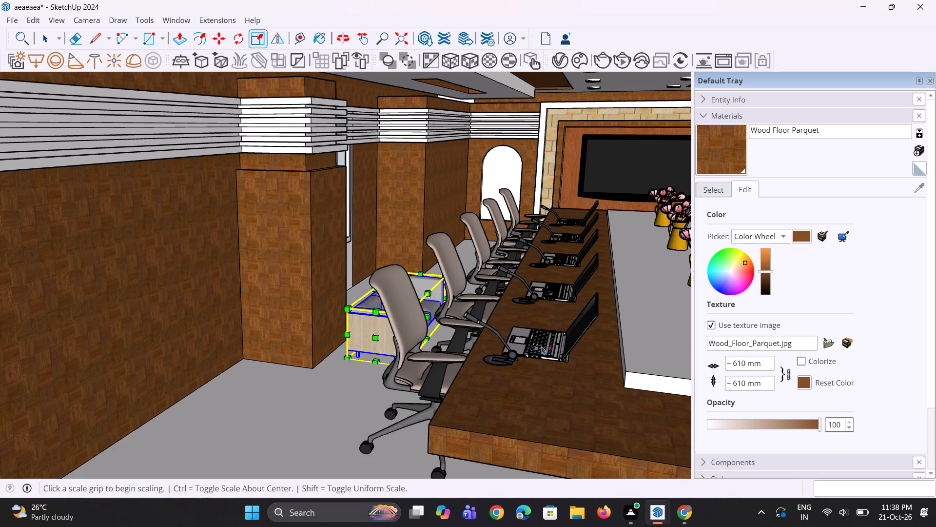
scroll(546, 343, "down", 2)
scroll(434, 409, "up", 3)
scroll(403, 363, "up", 3)
middle_click_drag(402, 359, 430, 392)
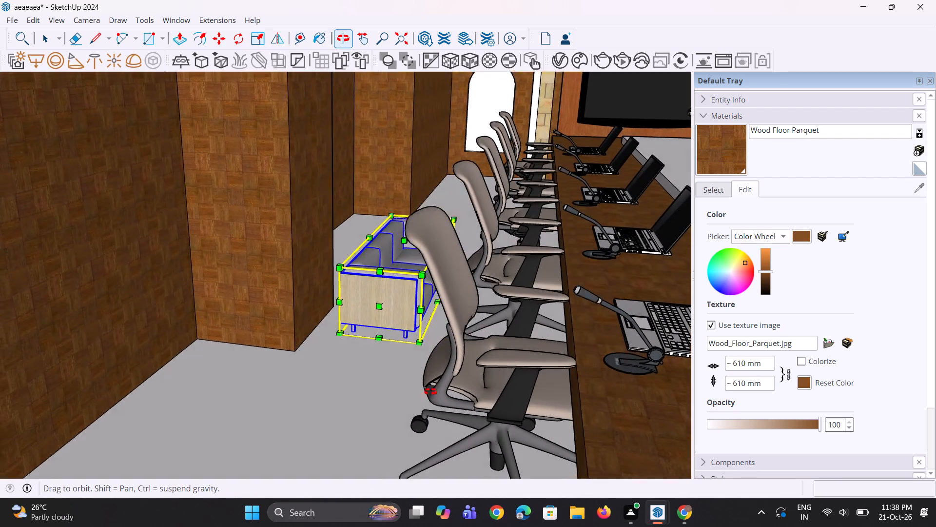
middle_click_drag(430, 392, 439, 409)
key("m")
left_click(410, 334)
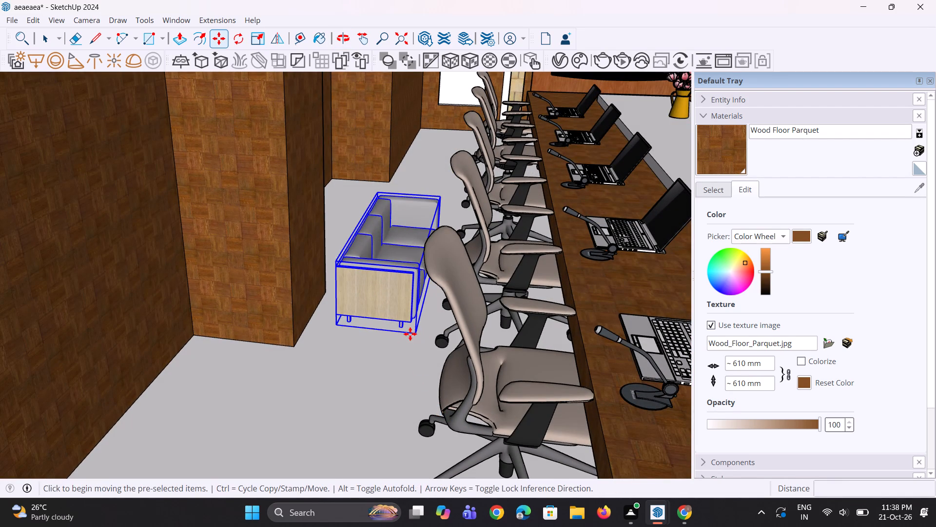
left_click(419, 296)
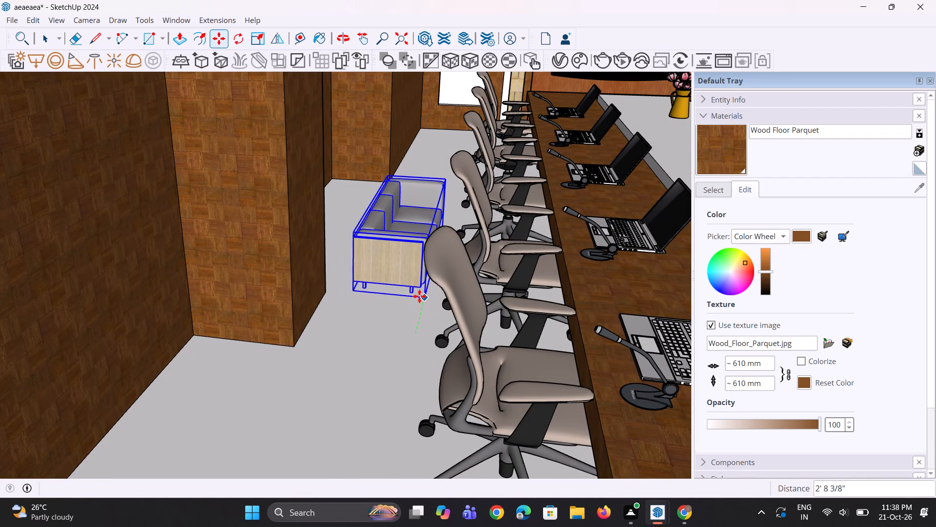
Move the sofa about 2' 7" towards the side wall, into the recess between the two wood-clad columns.
middle_click_drag(421, 304, 402, 319)
scroll(414, 285, "up", 5)
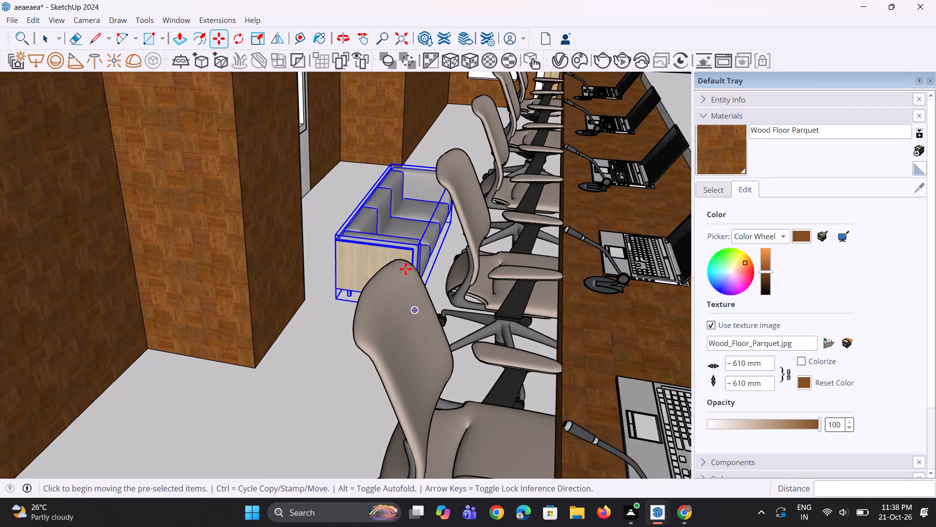
scroll(391, 245, "up", 5)
middle_click_drag(390, 245, 390, 269)
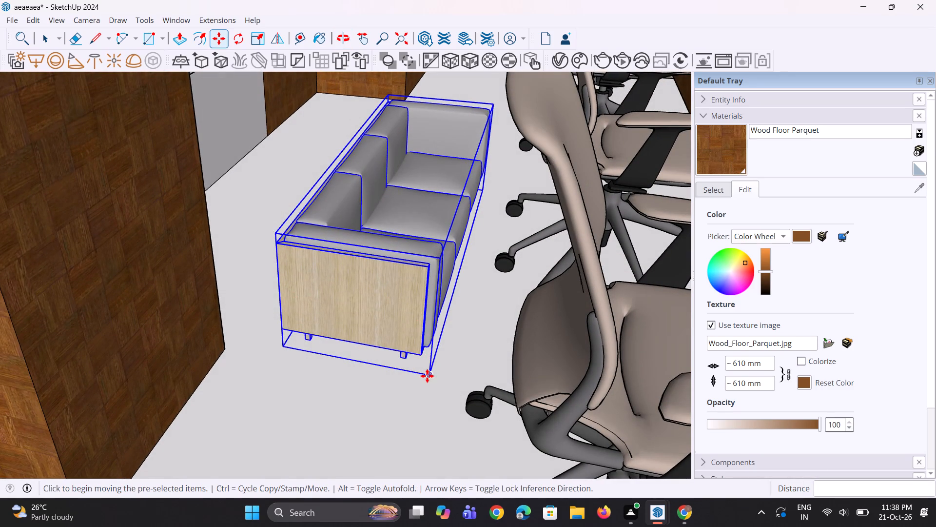
left_click(427, 376)
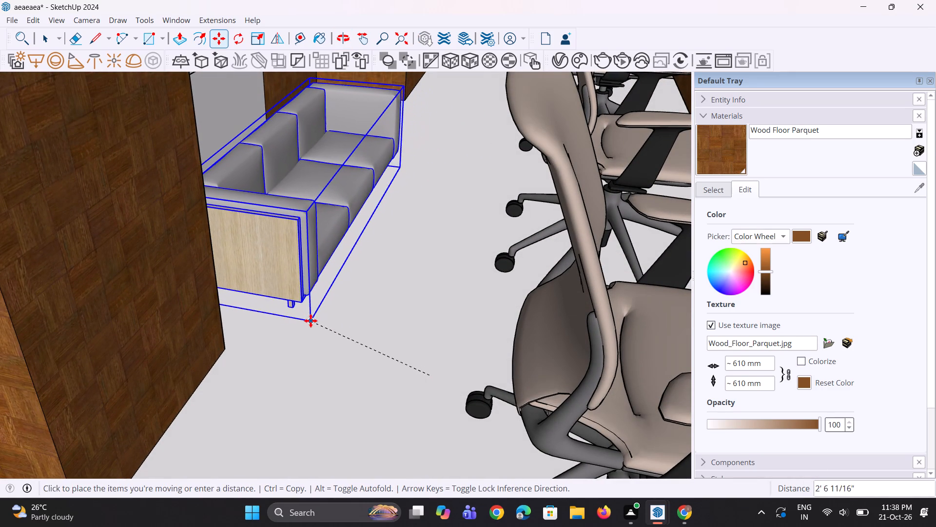
left_click(303, 320)
scroll(367, 309, "down", 4)
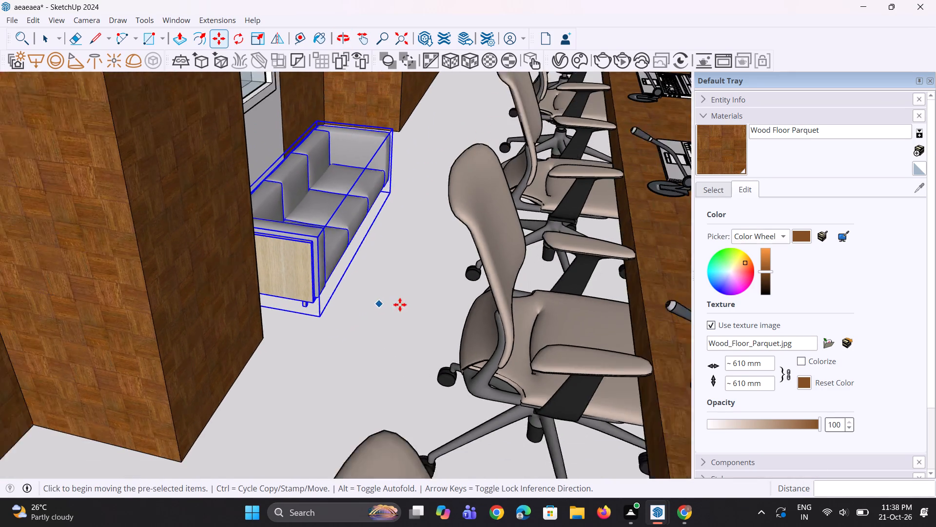
scroll(400, 304, "down", 1)
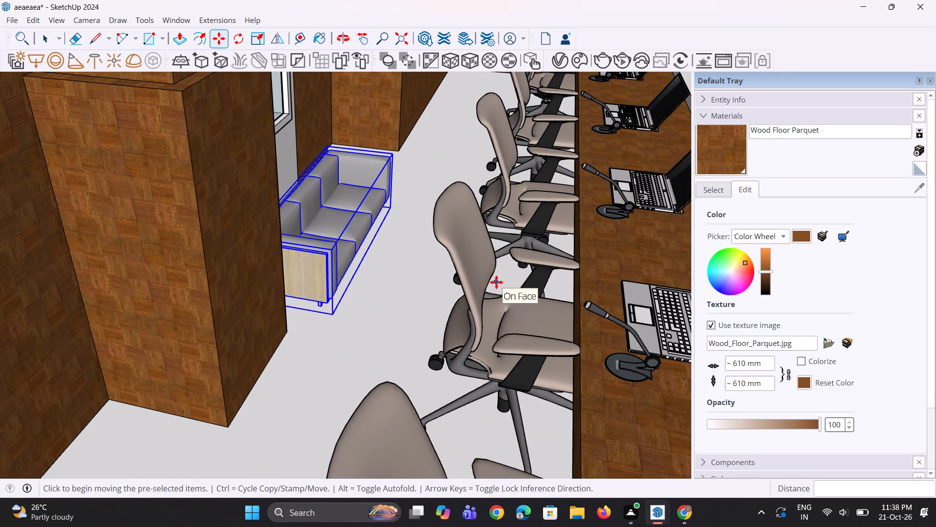
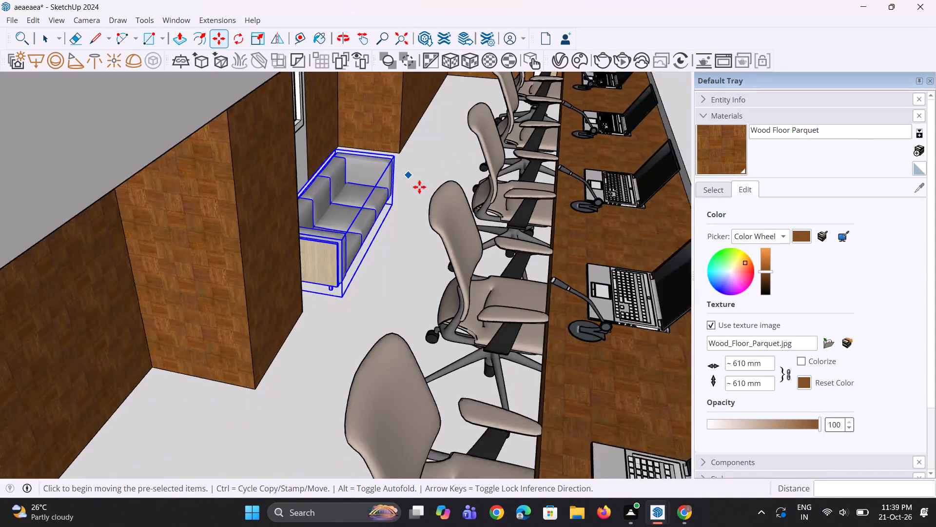
Move the sofa about 5' 11" along the green axis, deeper into the room towards the rear wood-clad column.
middle_click_drag(427, 202, 421, 194)
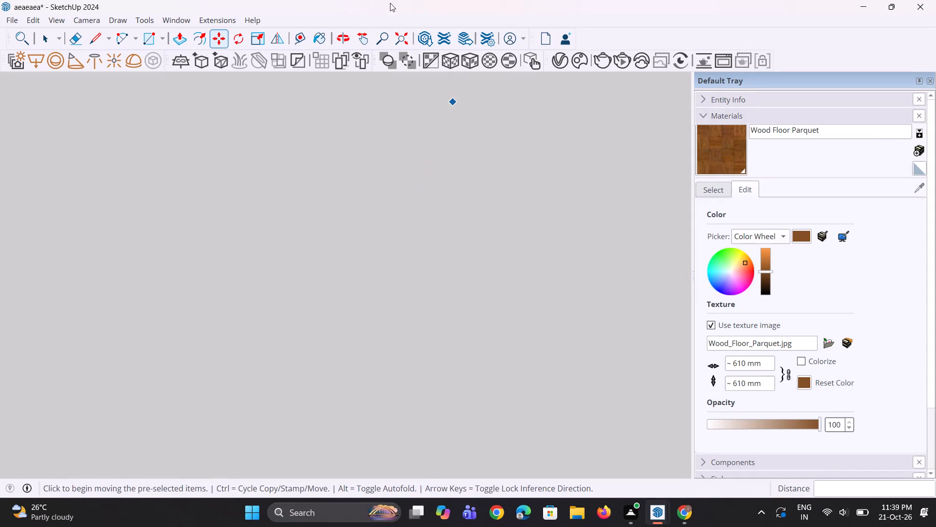
left_click(399, 35)
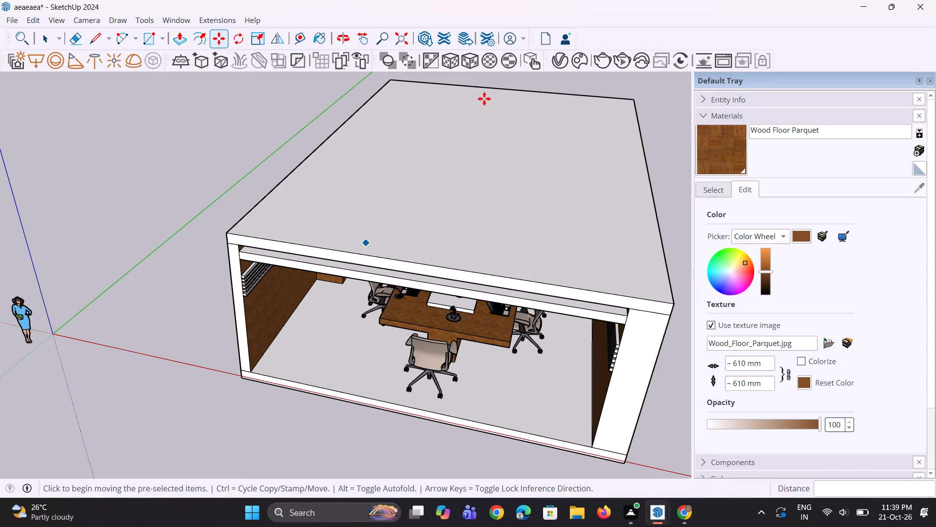
scroll(429, 312, "up", 1)
middle_click_drag(438, 282, 449, 253)
key("space")
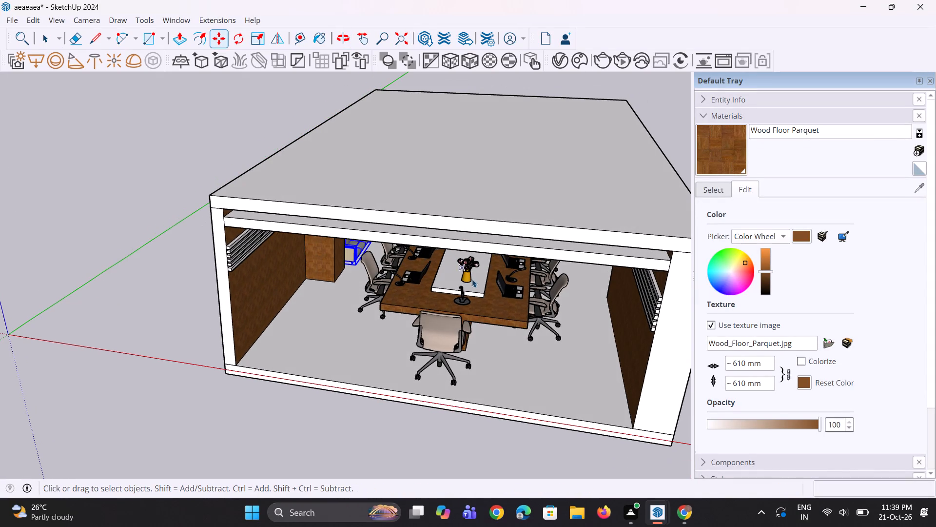
key("space")
left_click(267, 116)
scroll(353, 319, "up", 1)
middle_click_drag(353, 319, 350, 279)
scroll(358, 221, "up", 14)
middle_click_drag(355, 247, 301, 268)
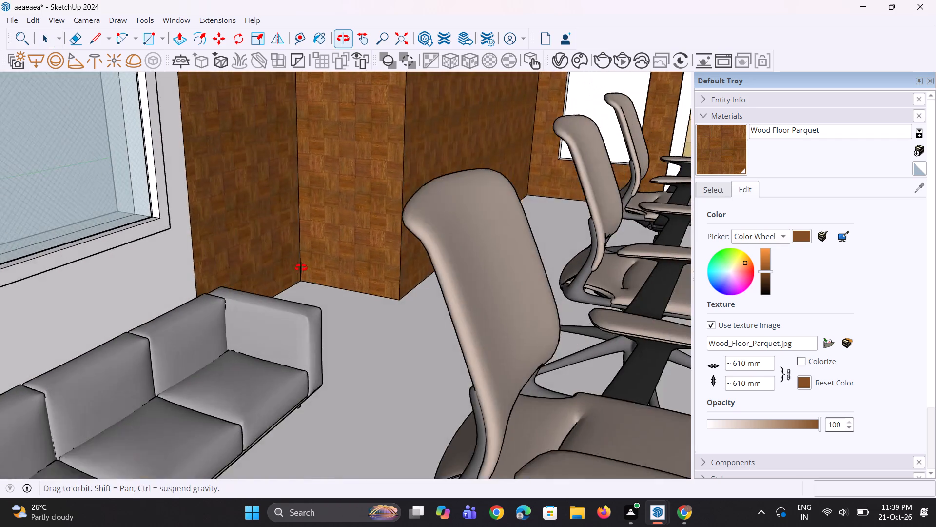
middle_click_drag(301, 268, 314, 276)
left_click(317, 338)
key("m")
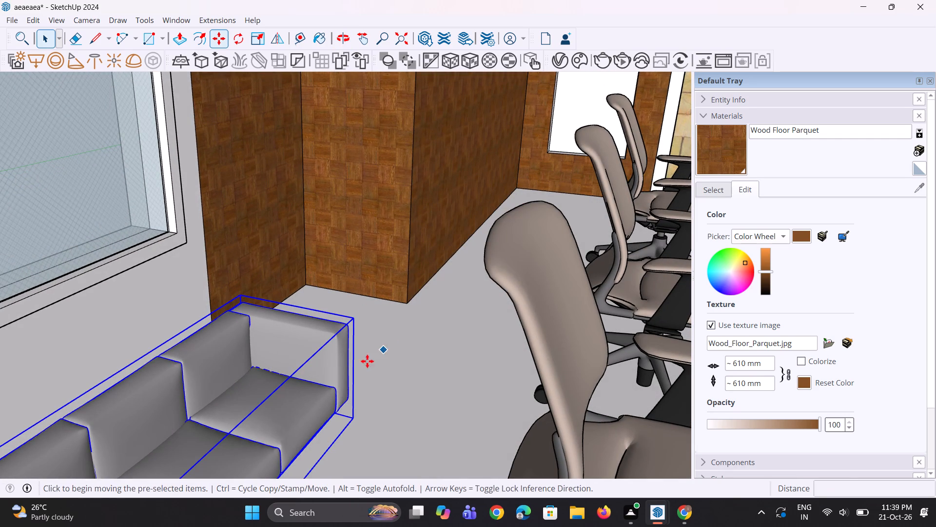
left_click(354, 412)
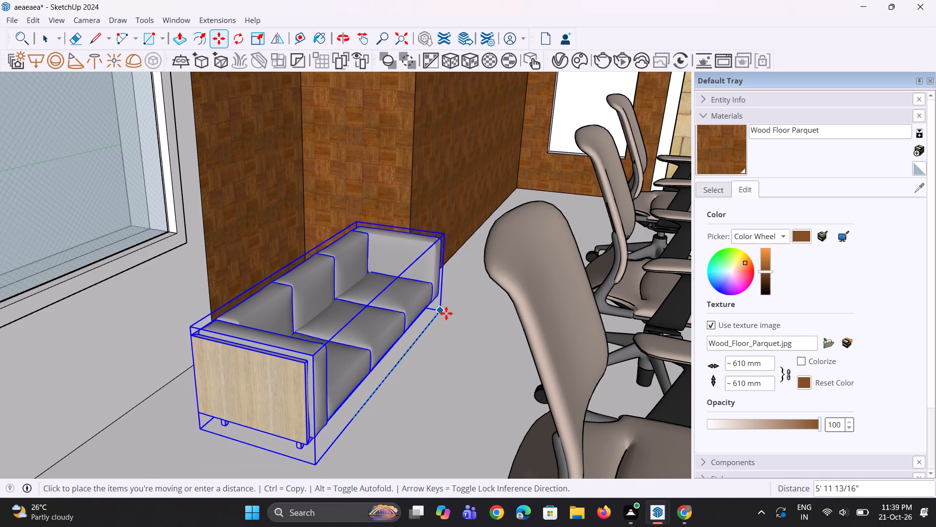
left_click(443, 313)
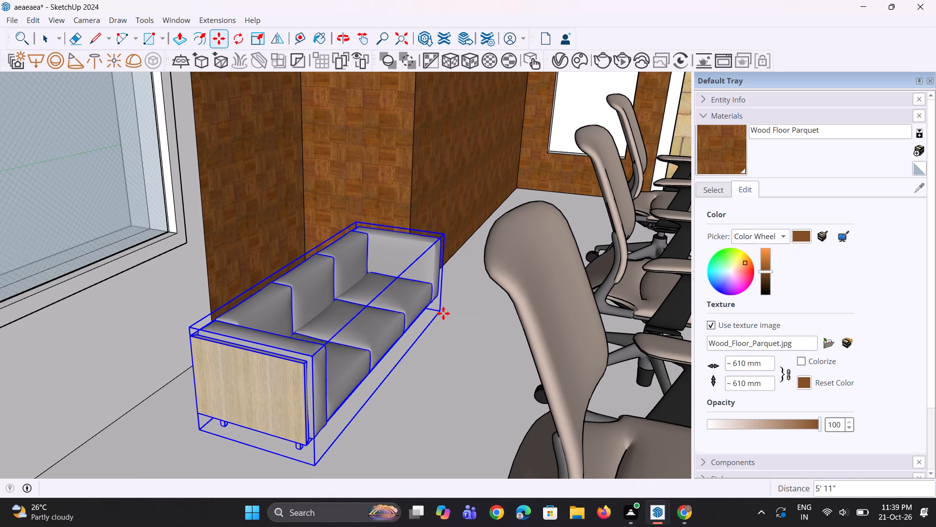
Move the sofa about 1' towards the window wall, into the recess between the columns.
scroll(443, 313, "down", 4)
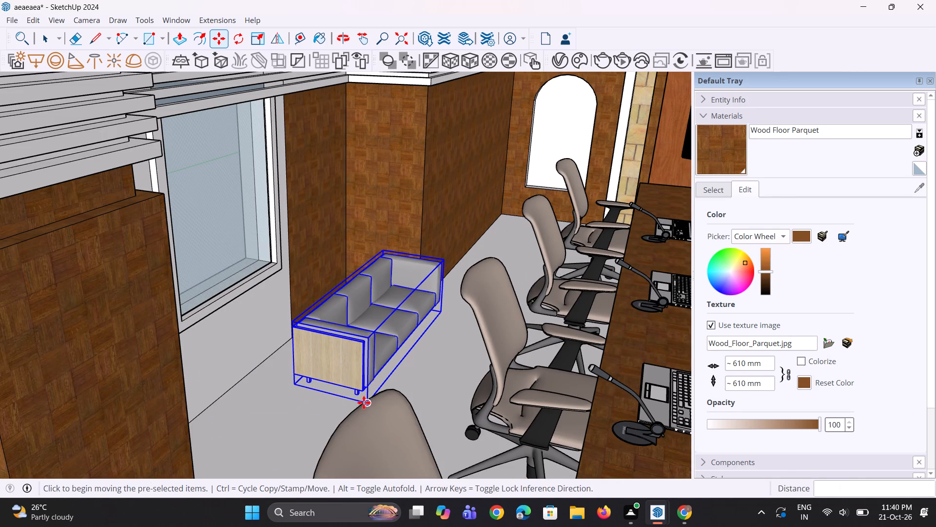
left_click(364, 403)
left_click(333, 395)
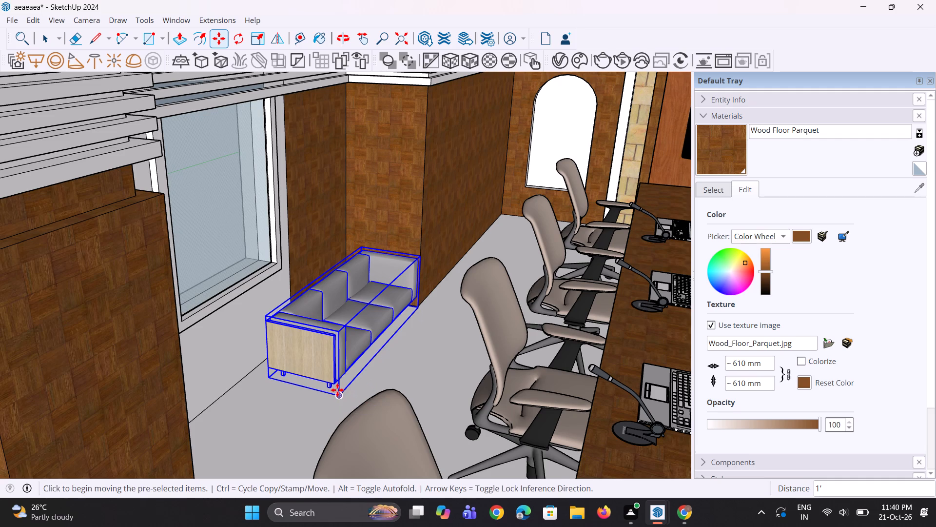
Copy the sofa about 7' along the green axis towards the front column, placing the copy end to end with the original.
key("m")
left_click(379, 320)
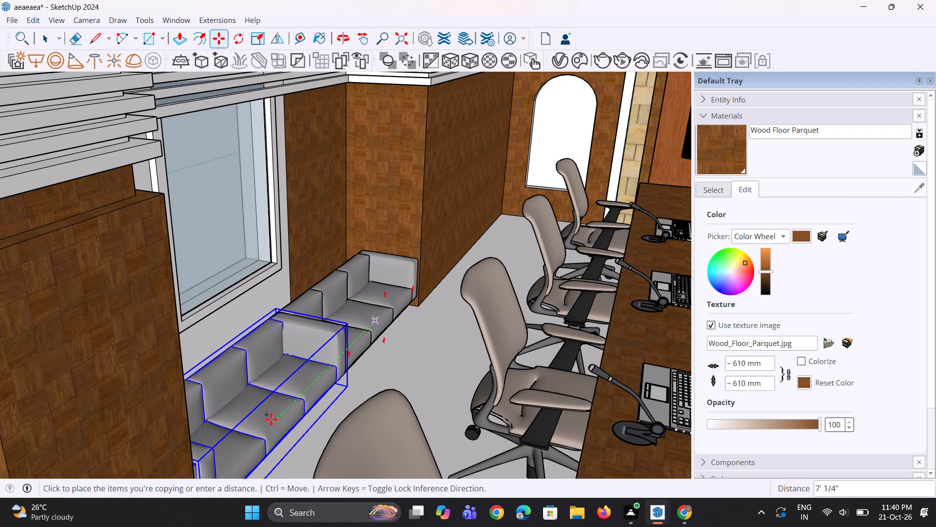
left_click(270, 420)
Nudge the copied sofa by about 1 13/16" and deselect it.
middle_click_drag(331, 365, 311, 364)
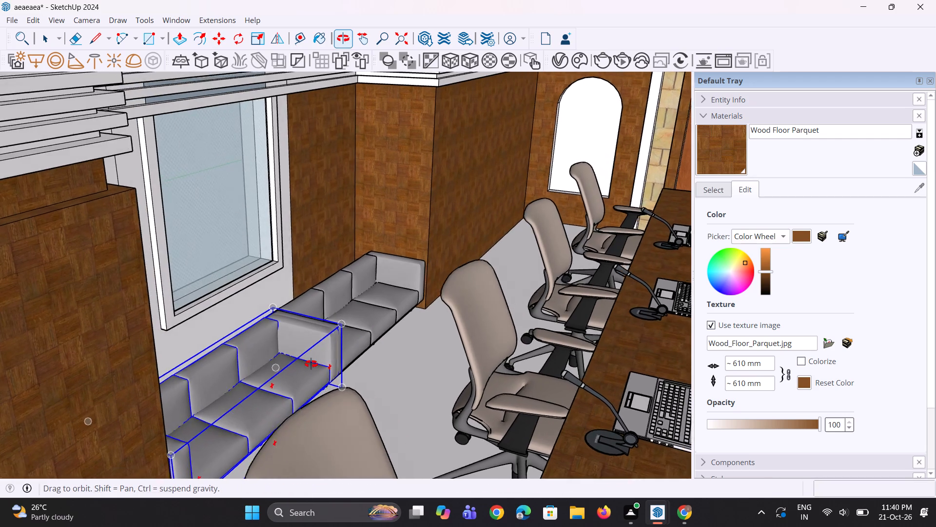
middle_click_drag(311, 364, 337, 356)
left_click(340, 359)
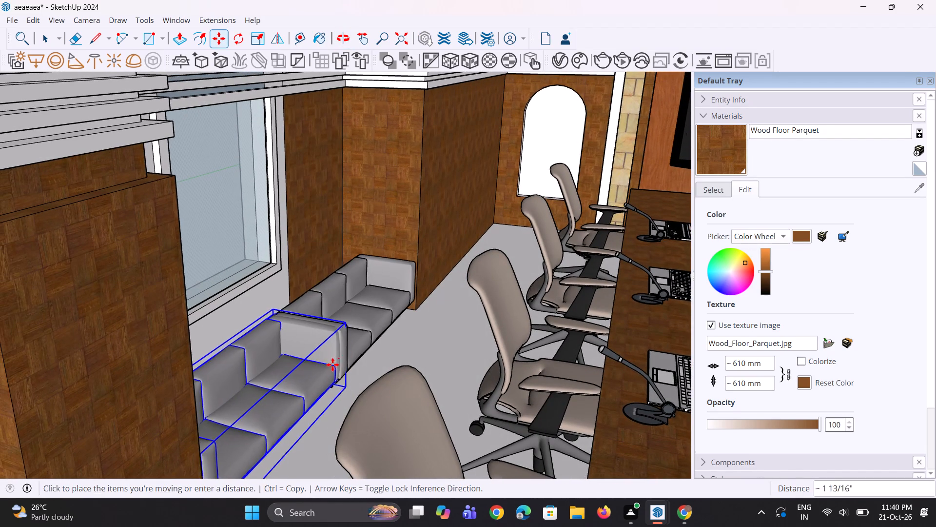
left_click(332, 365)
scroll(411, 306, "down", 5)
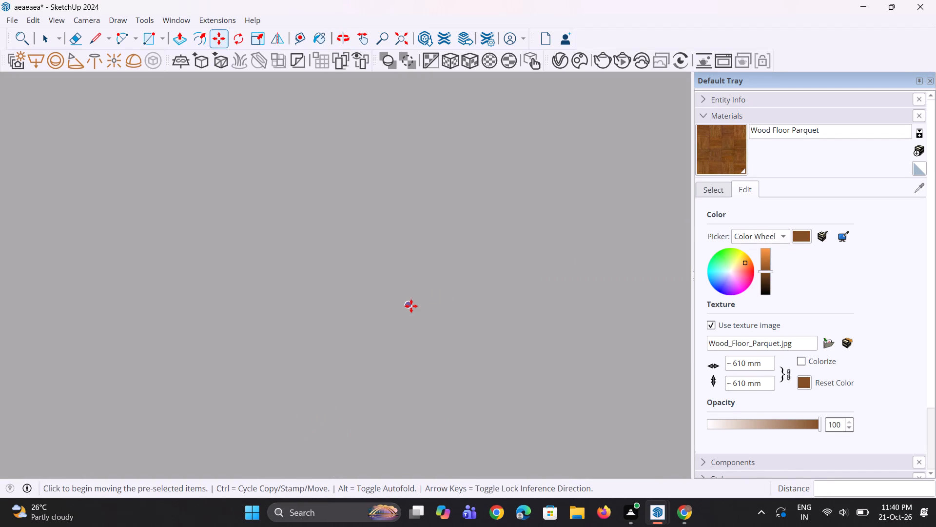
left_click(404, 39)
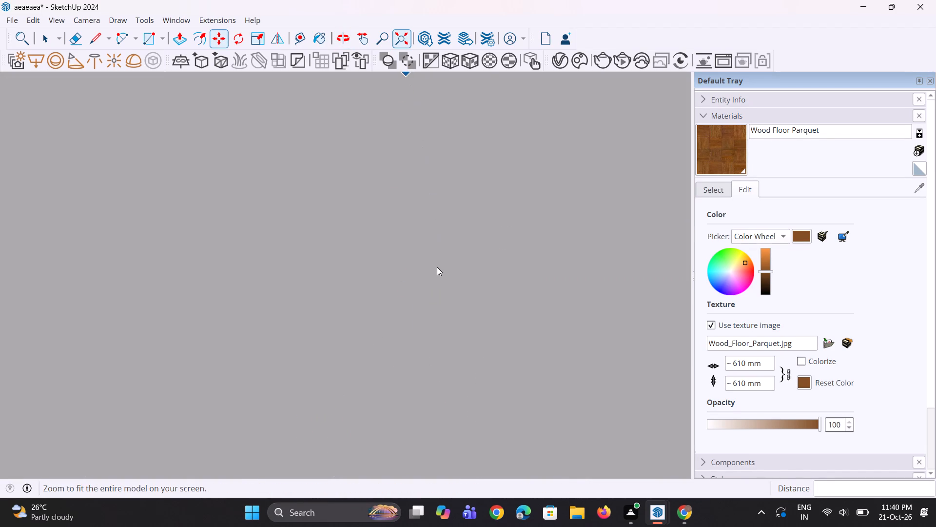
middle_click_drag(437, 269, 413, 252)
scroll(394, 230, "up", 1)
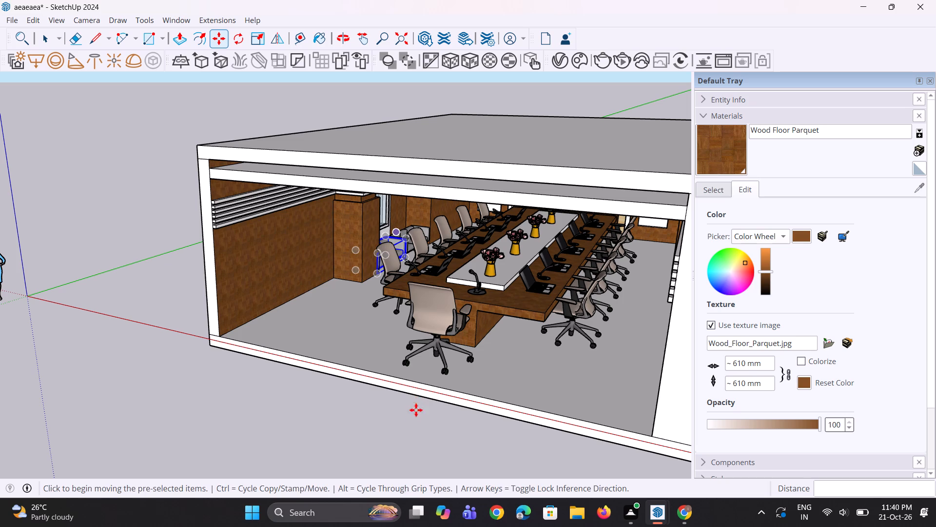
key("space")
key("space")
left_click(410, 414)
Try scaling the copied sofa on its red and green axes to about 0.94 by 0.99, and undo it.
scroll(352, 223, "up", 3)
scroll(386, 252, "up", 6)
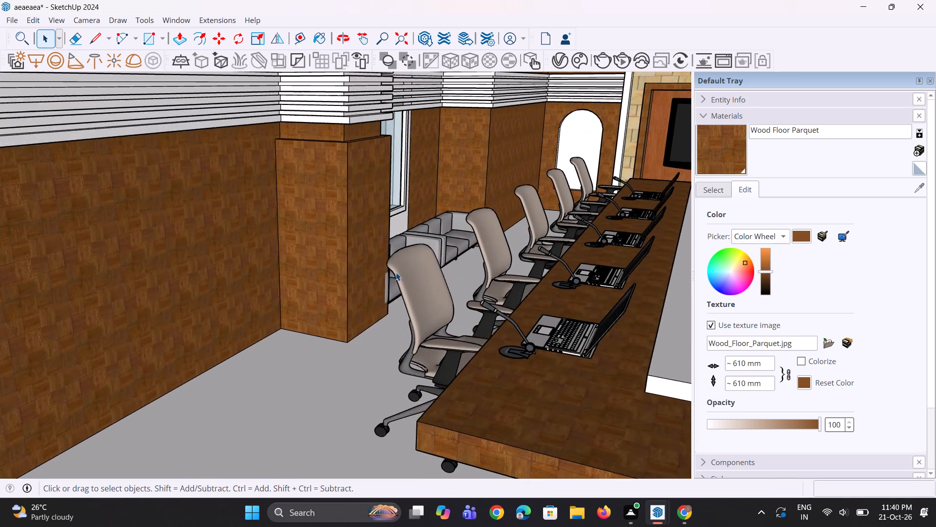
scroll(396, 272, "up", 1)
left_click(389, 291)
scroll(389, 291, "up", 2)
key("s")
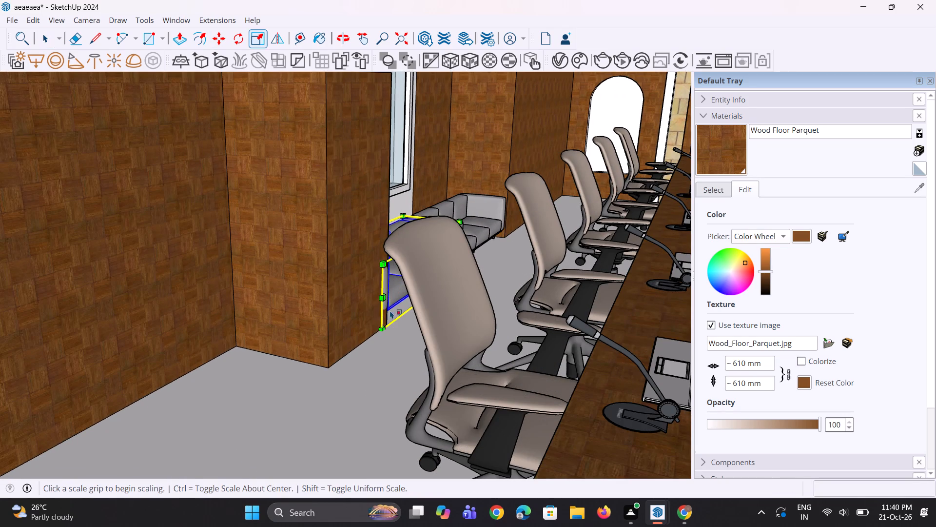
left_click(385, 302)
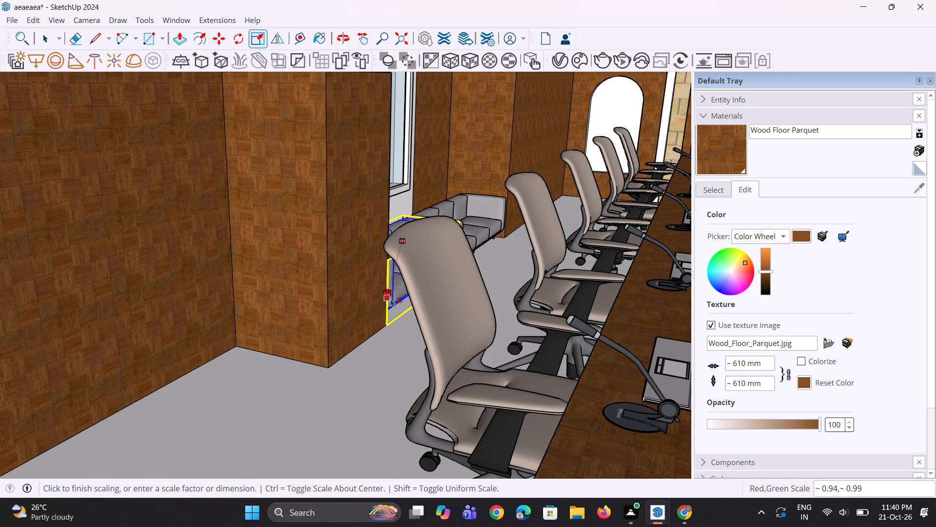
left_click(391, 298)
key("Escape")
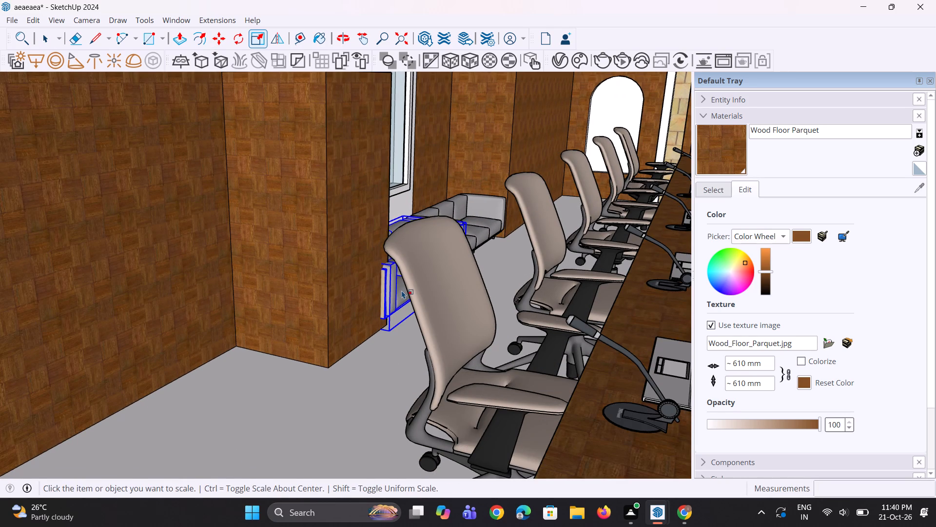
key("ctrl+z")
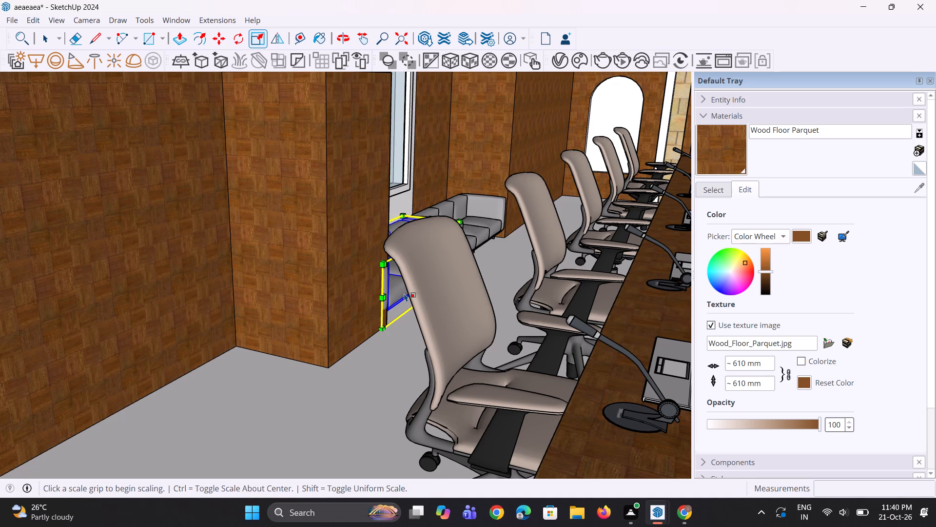
Scale the copied sofa uniformly from its lower front corner to about 0.97 and deselect it.
left_click(383, 328)
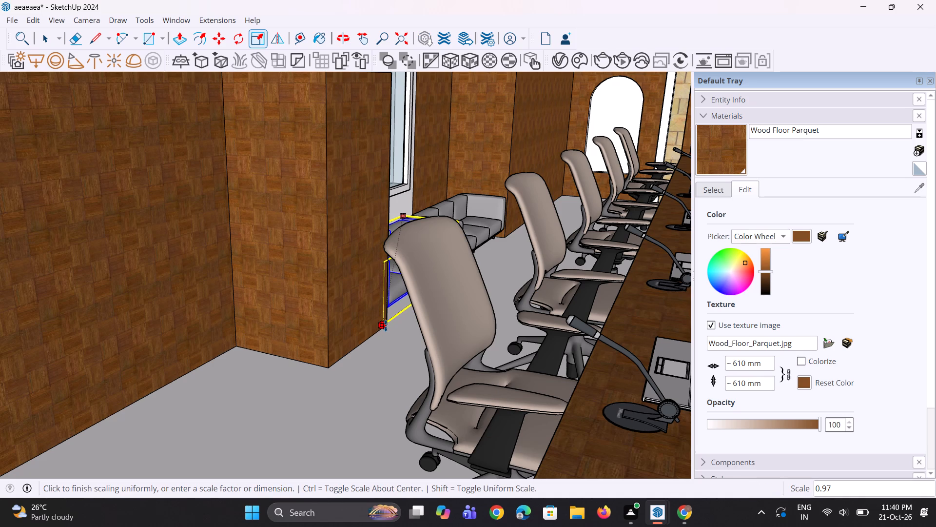
left_click(386, 325)
scroll(409, 289, "down", 4)
key("space")
key("space")
scroll(418, 274, "down", 10)
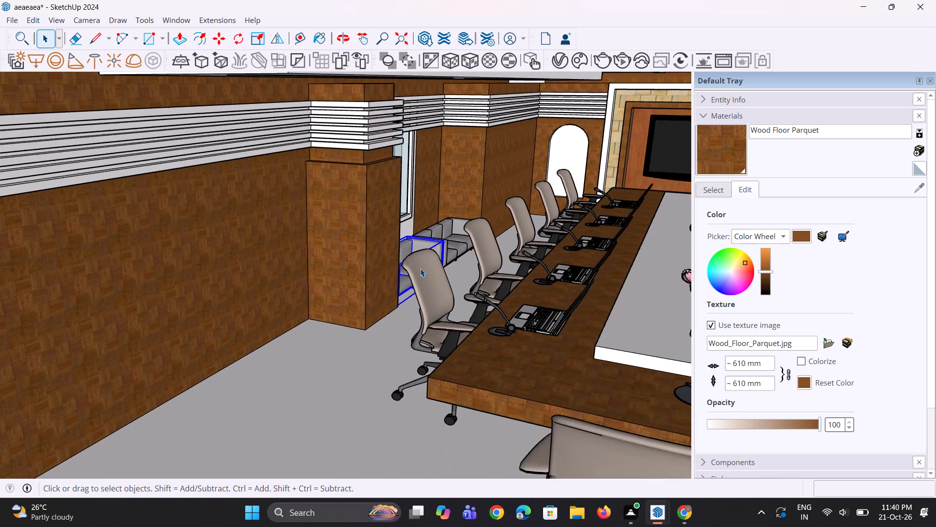
scroll(425, 258, "down", 10)
left_click(312, 380)
Examine the conference room from its open front, checking the two sofas beside the columns, the table and the ceiling.
middle_click_drag(500, 304, 481, 289)
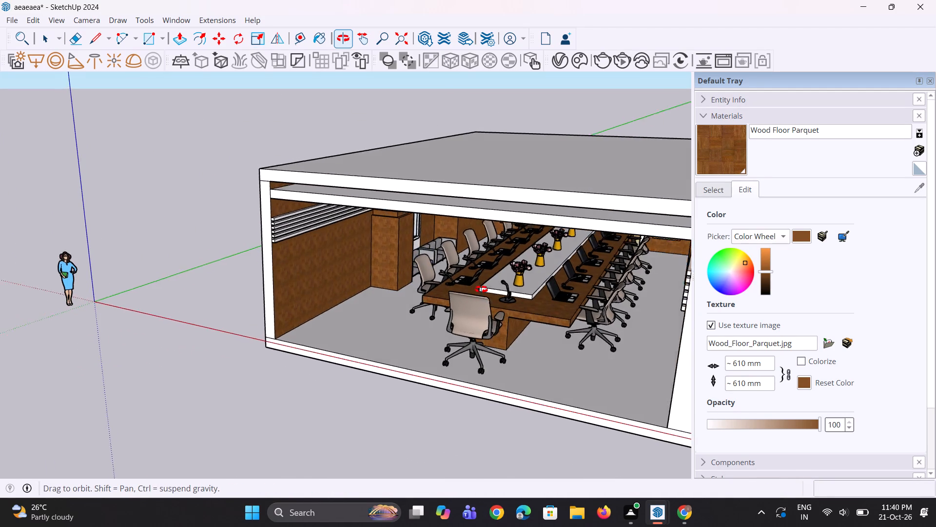
middle_click_drag(481, 289, 481, 284)
left_click(429, 259)
scroll(429, 259, "up", 3)
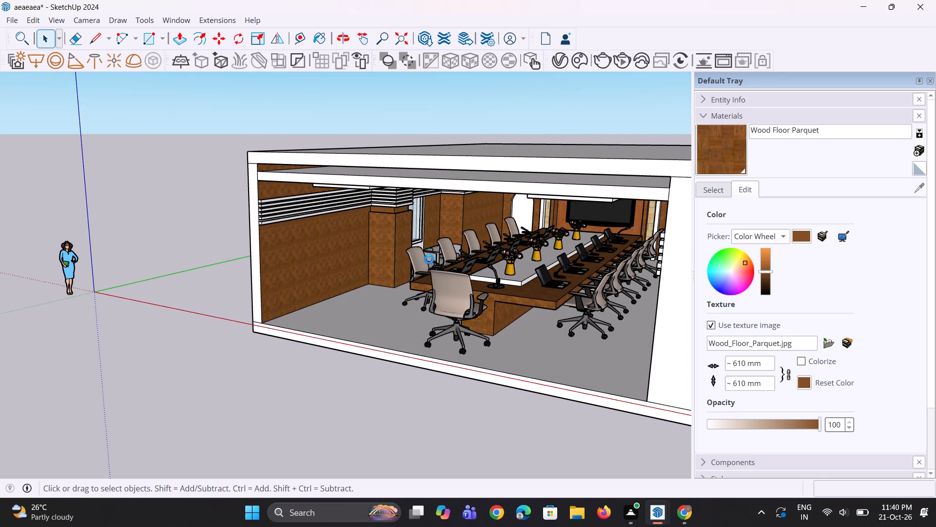
scroll(429, 259, "up", 2)
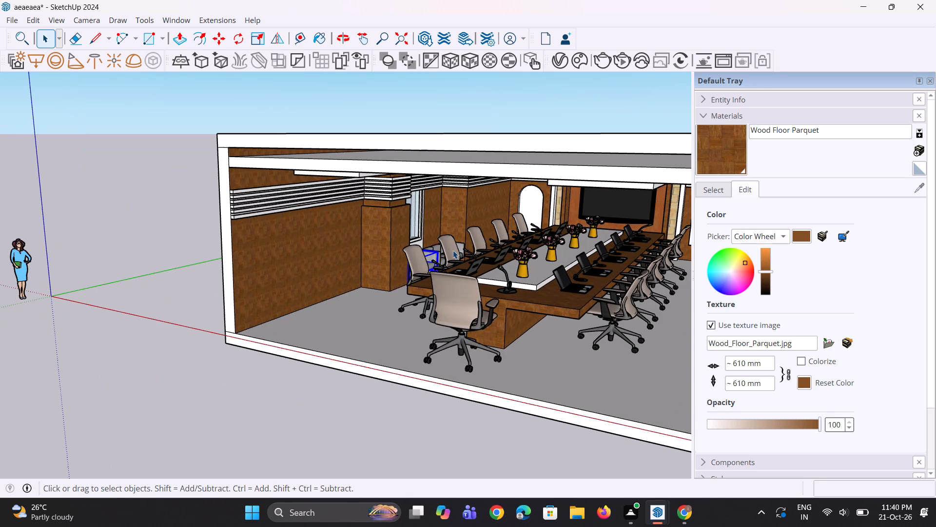
scroll(453, 250, "down", 2)
key("space")
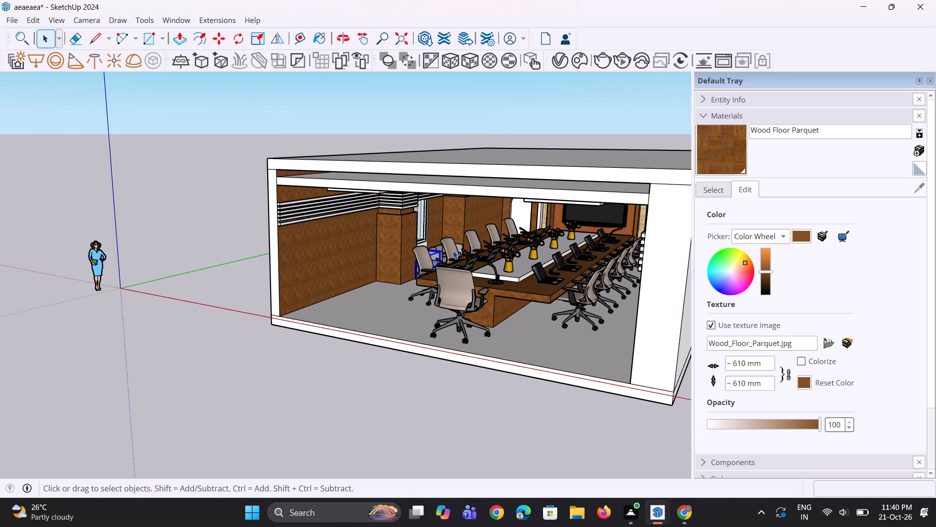
key("space")
key("space")
left_click(346, 354)
scroll(544, 252, "up", 3)
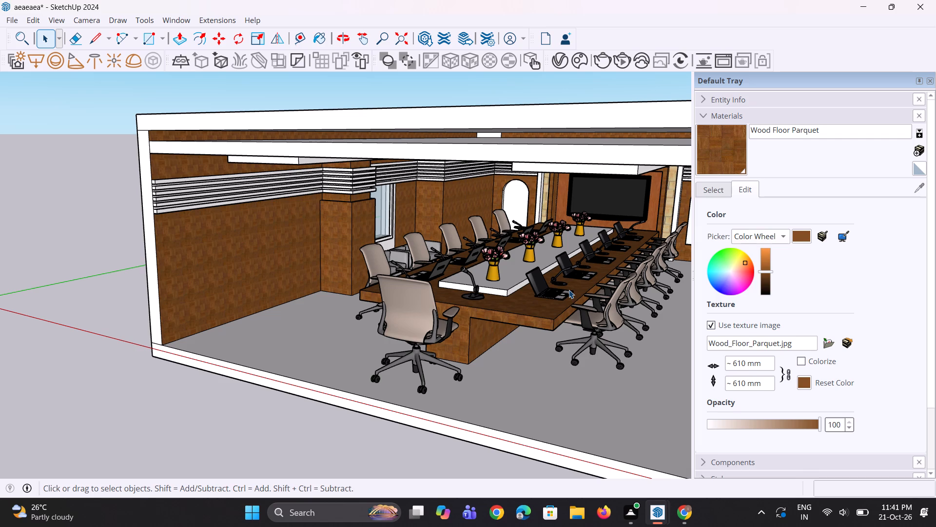
scroll(495, 266, "down", 2)
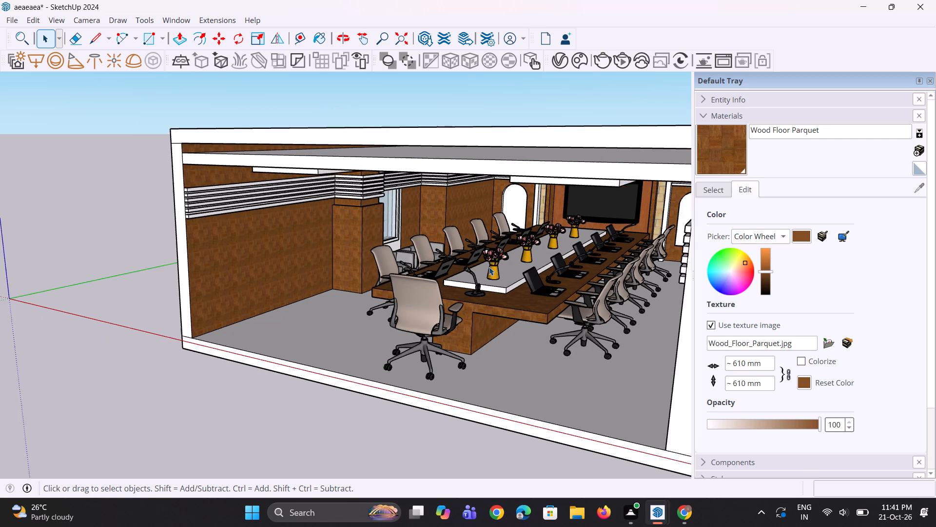
middle_click_drag(487, 268, 507, 280)
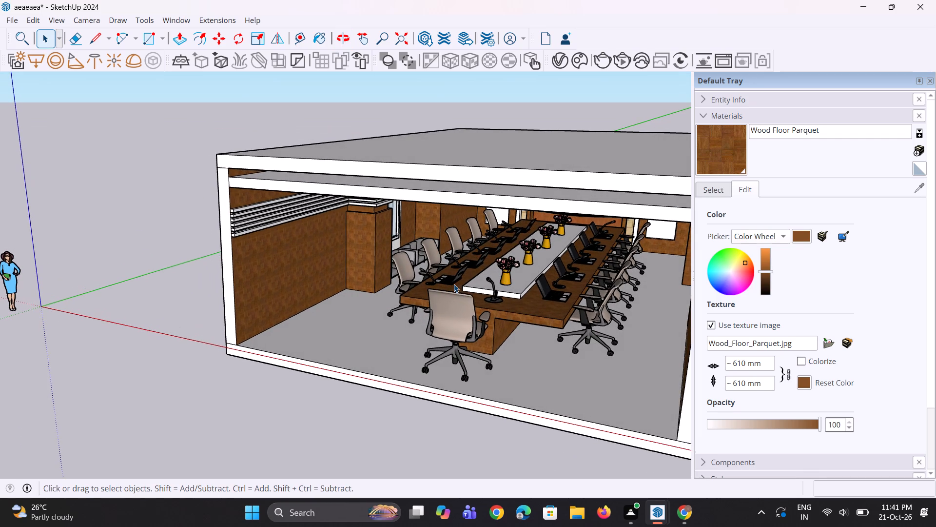
scroll(509, 280, "up", 1)
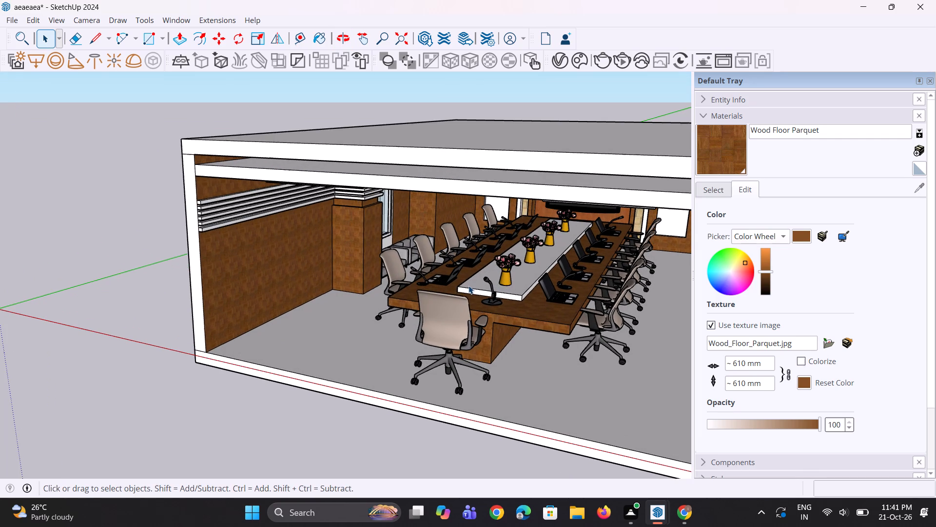
scroll(468, 285, "down", 3)
middle_click_drag(565, 306, 628, 303)
scroll(596, 306, "up", 4)
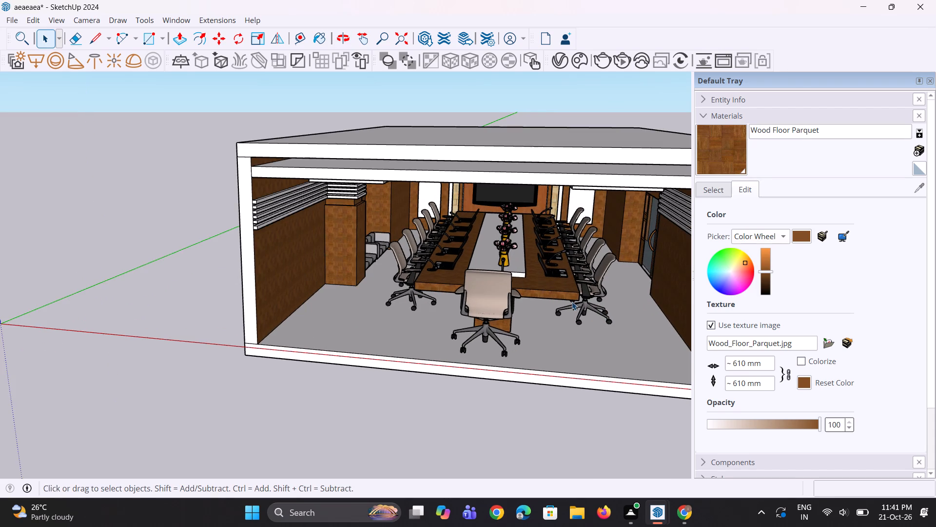
scroll(572, 302, "up", 3)
middle_click_drag(468, 331, 493, 300)
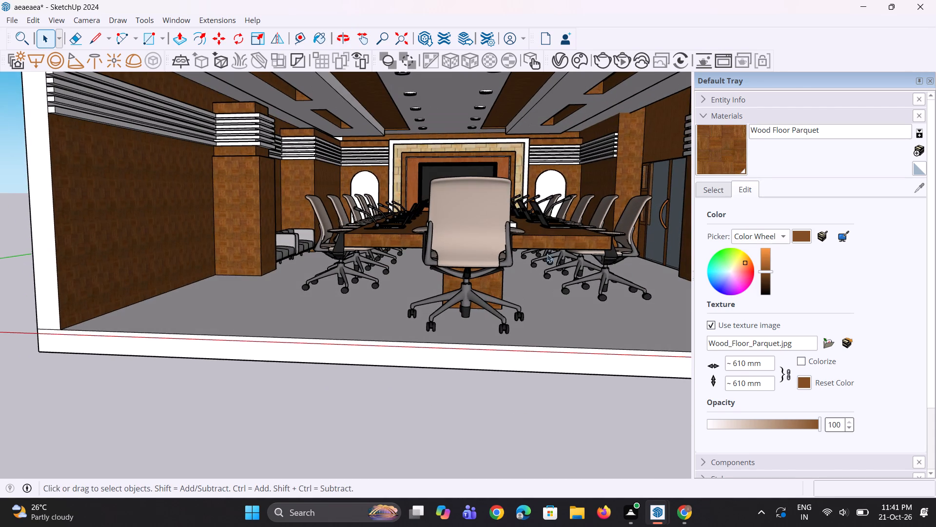
scroll(399, 252, "down", 3)
middle_click_drag(415, 242, 355, 239)
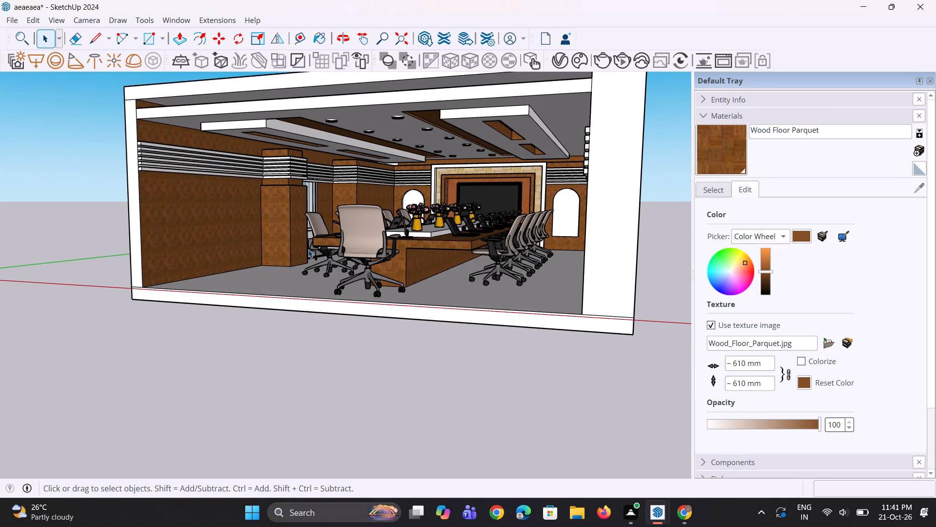
scroll(310, 258, "up", 3)
scroll(405, 267, "down", 1)
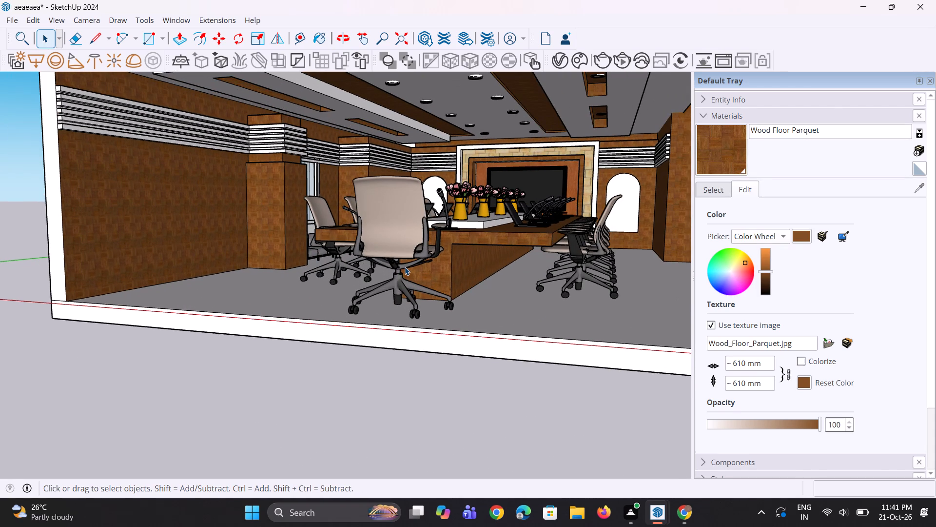
left_click(314, 248)
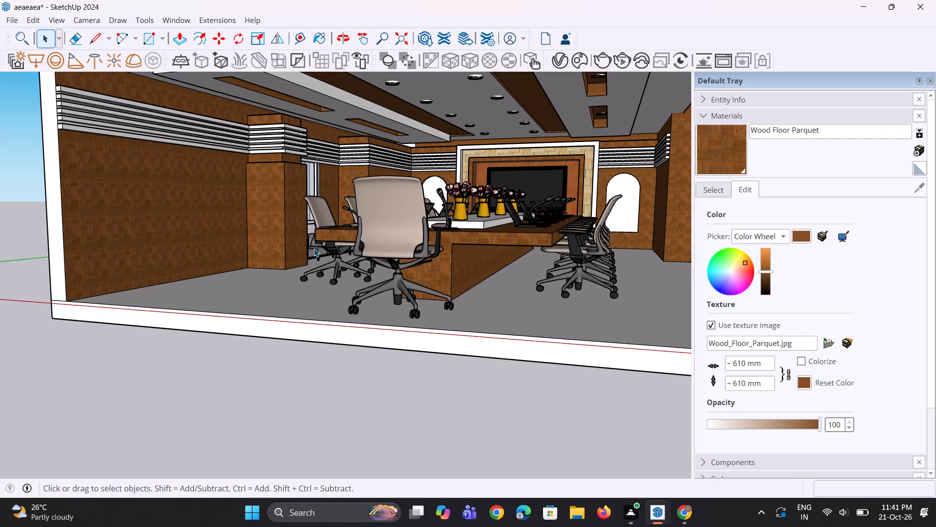
Copy the sofa from between the columns about 14' along the side wall, past the front column toward the open front.
key("m")
left_click(314, 248, "ctrl")
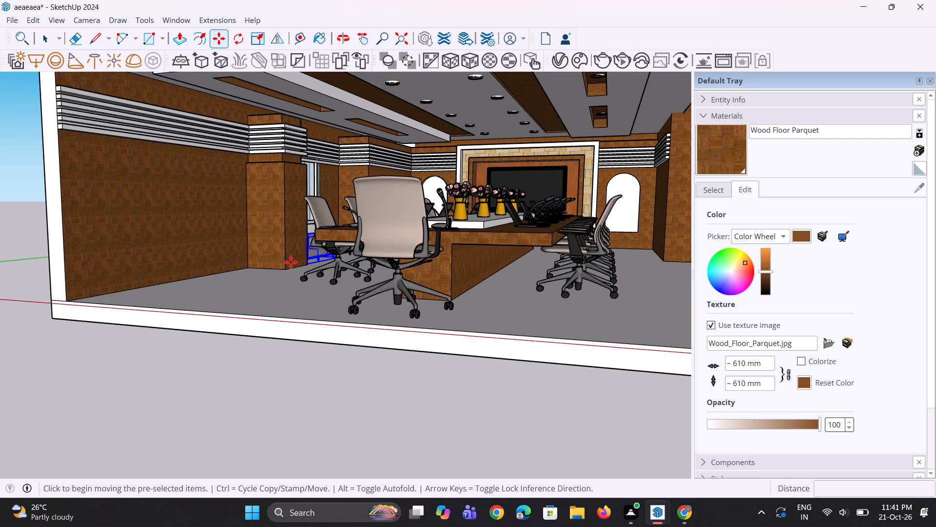
scroll(297, 261, "down", 2)
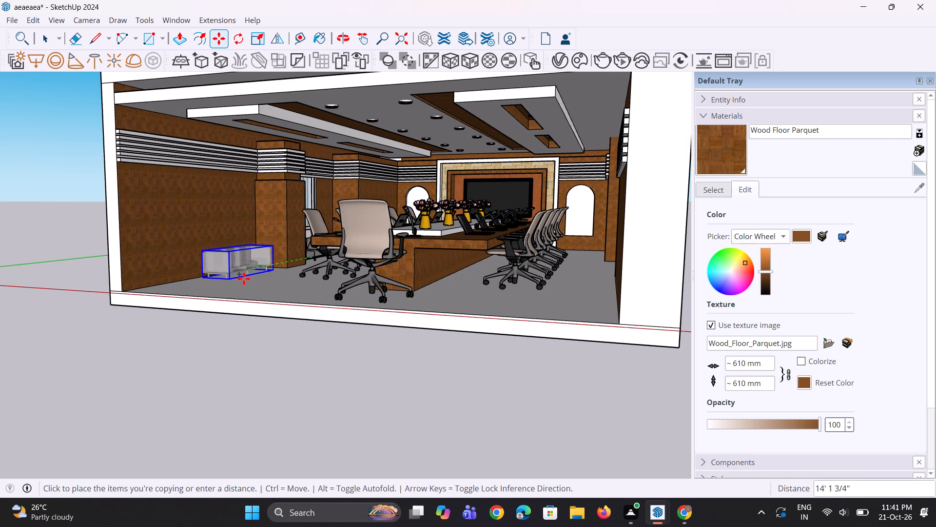
left_click(248, 272)
Copy that sofa again about 8' 8" along the side wall toward the open front and deselect it.
middle_click_drag(298, 277, 330, 327)
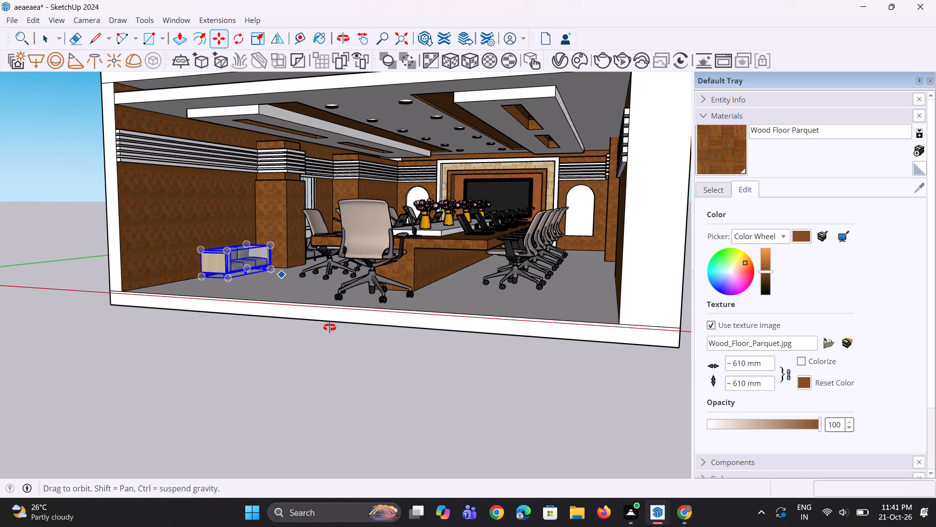
middle_click_drag(330, 327, 358, 332)
scroll(288, 318, "up", 3)
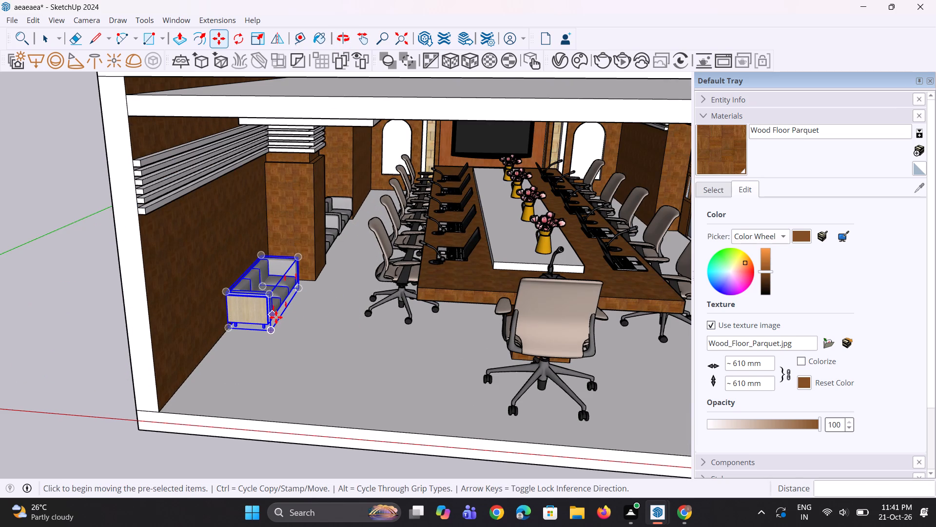
key("m")
left_click(277, 312)
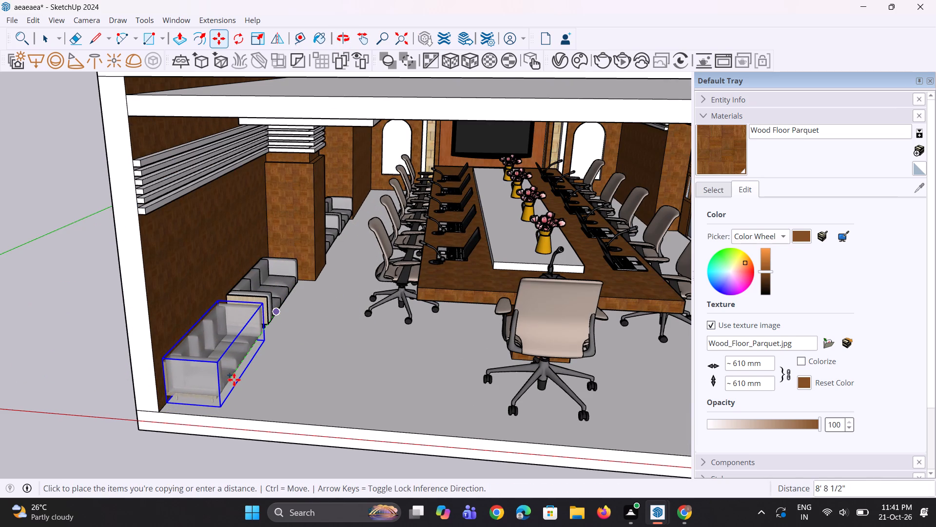
left_click(239, 375)
scroll(354, 338, "down", 4)
key("space")
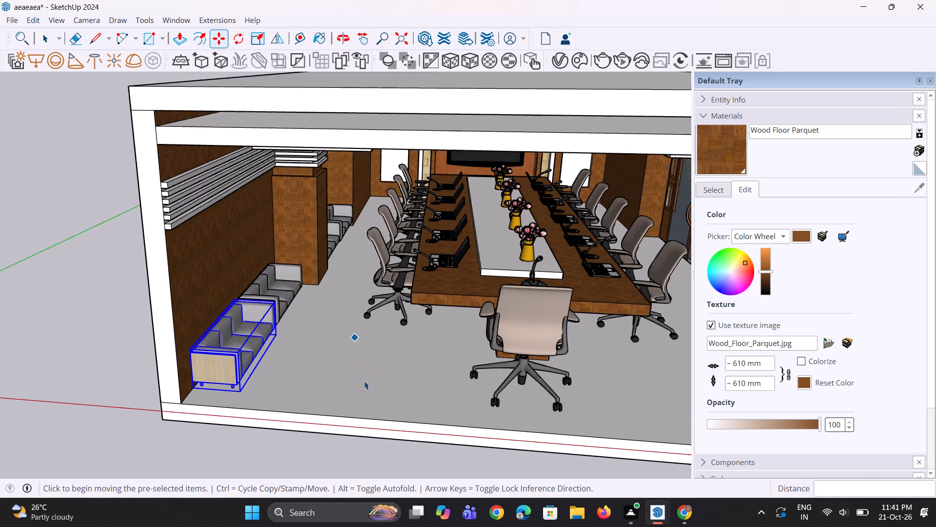
key("space")
key("space")
left_click(303, 448)
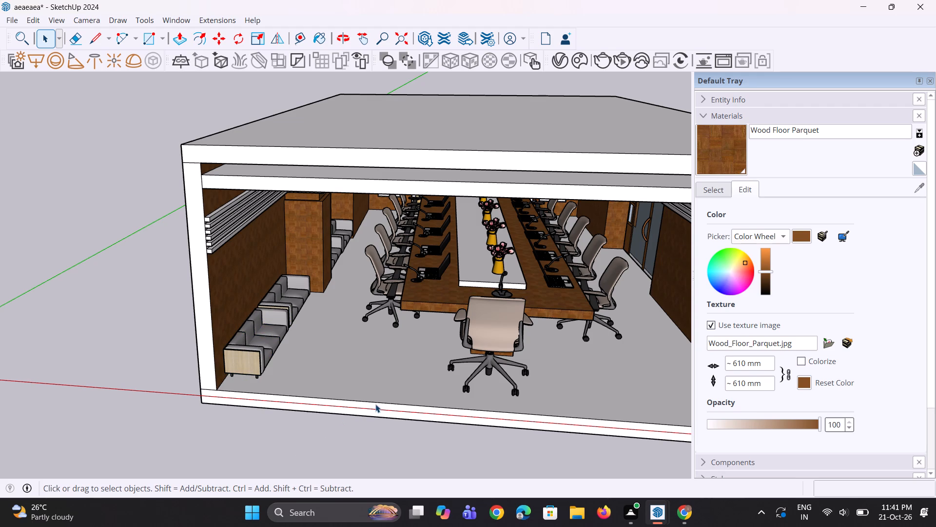
Examine the two sofas standing end to end along the side wall near the open front.
scroll(377, 375, "up", 2)
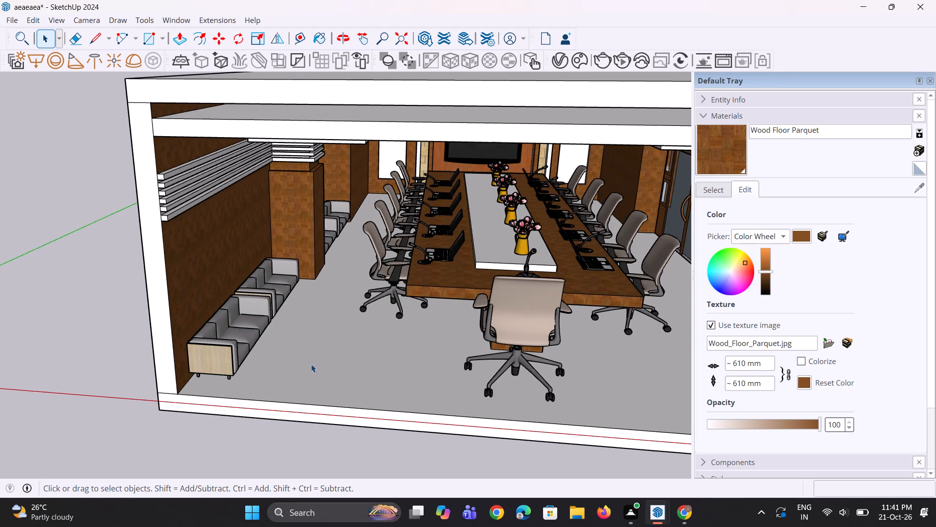
scroll(291, 318, "up", 5)
middle_click_drag(293, 308, 272, 341)
scroll(320, 322, "down", 2)
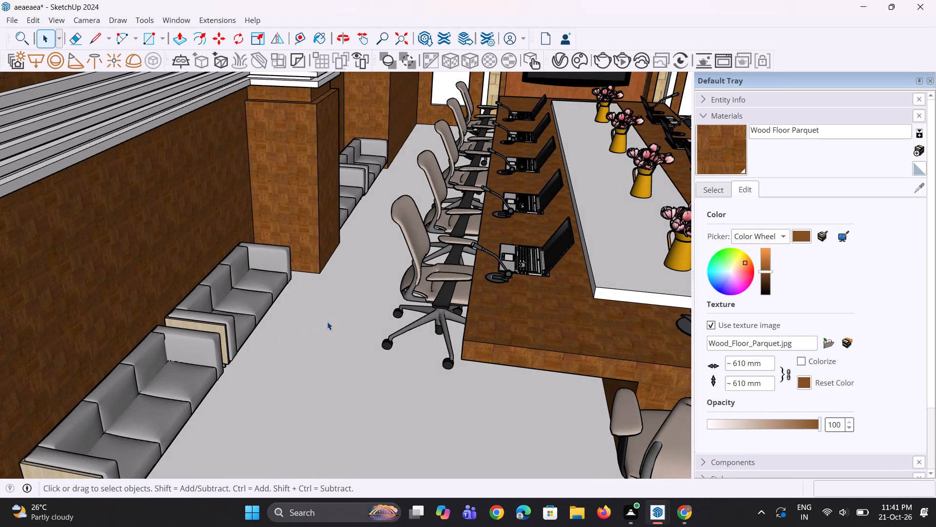
scroll(327, 322, "down", 3)
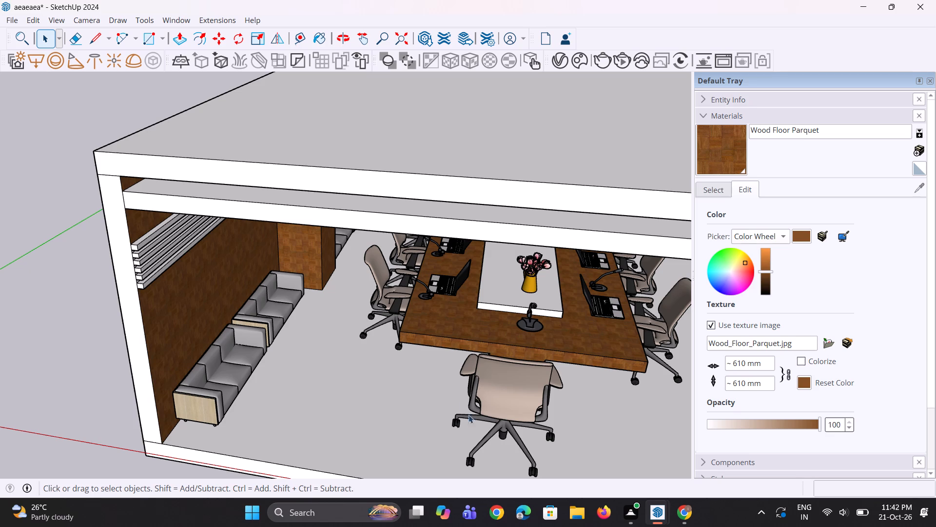
scroll(457, 361, "down", 3)
middle_click_drag(435, 354, 398, 328)
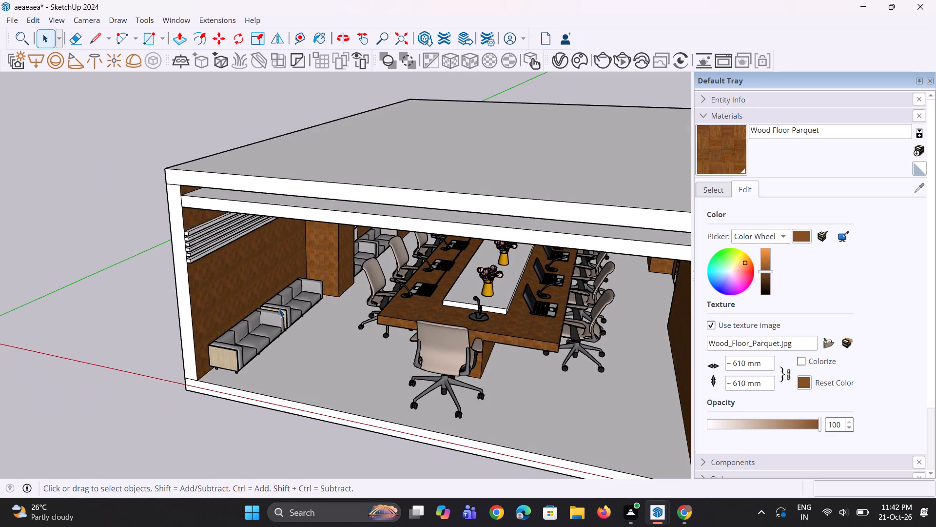
Select both sofas in front of the front column, scale them about 1.00 by 1.14 on the red and blue axes, and deselect.
scroll(279, 308, "up", 2)
left_click(240, 335)
left_click(309, 303, "ctrl")
scroll(270, 299, "up", 3)
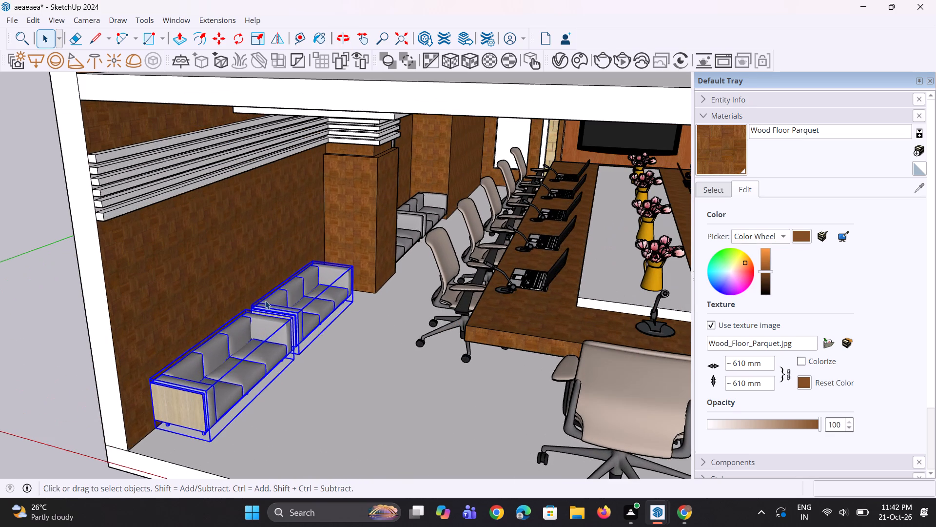
key("s")
left_click(249, 309)
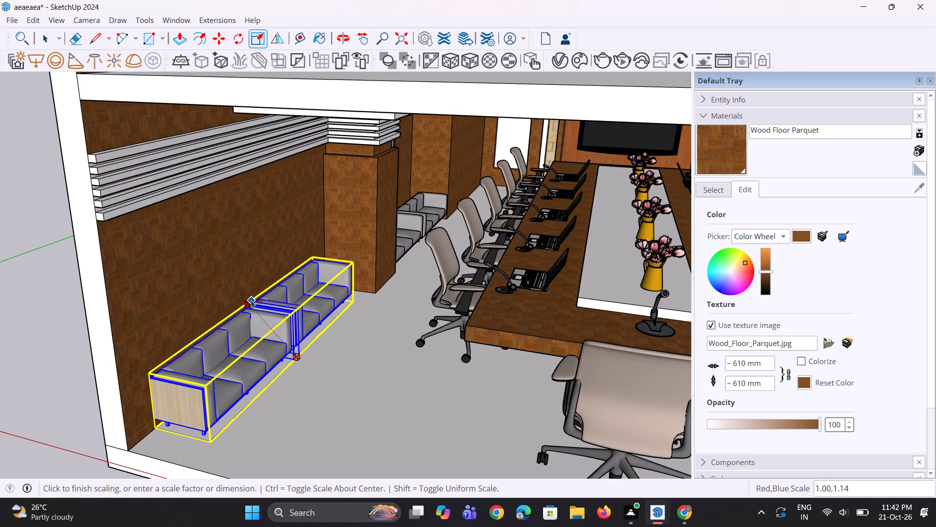
left_click(251, 300)
scroll(341, 361, "down", 5)
key("space")
key("space")
key("space")
left_click(229, 461)
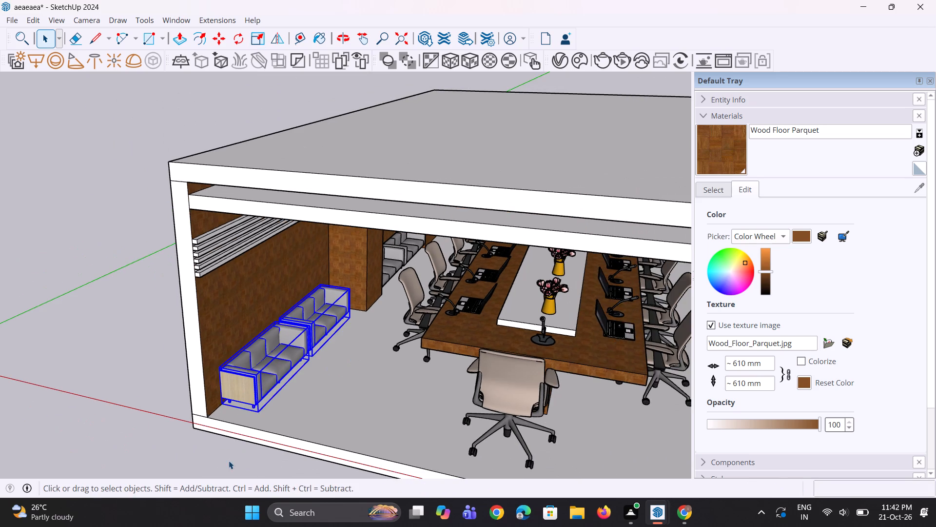
Examine the scaled sofas against the wall, the column and the rest of the conference room from its open front.
scroll(398, 385, "up", 3)
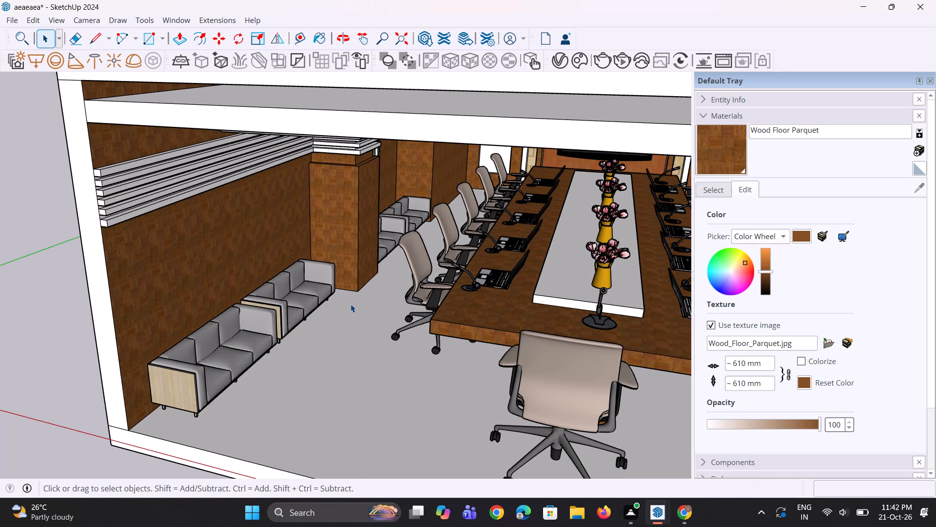
scroll(307, 300, "down", 1)
middle_click_drag(307, 300, 367, 281)
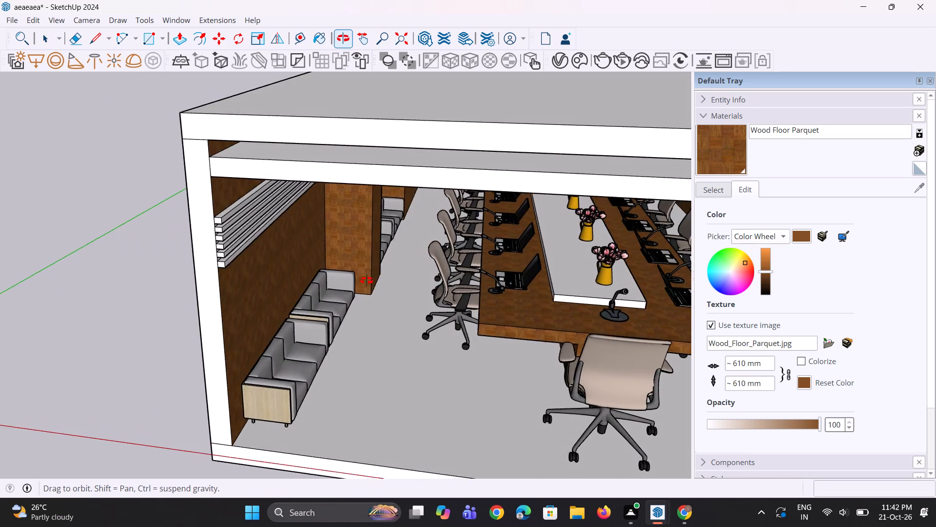
middle_click_drag(367, 281, 328, 306)
scroll(334, 298, "down", 2)
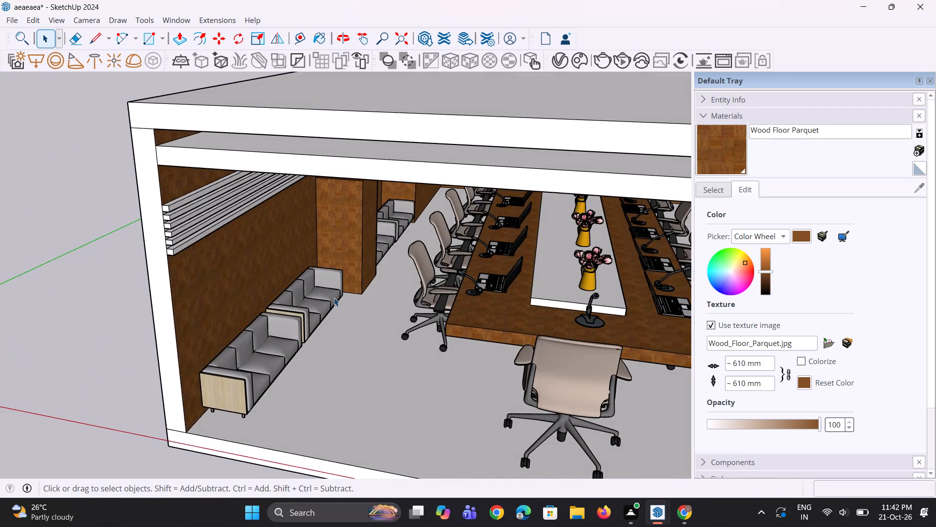
scroll(334, 298, "down", 1)
middle_click_drag(392, 299, 425, 234)
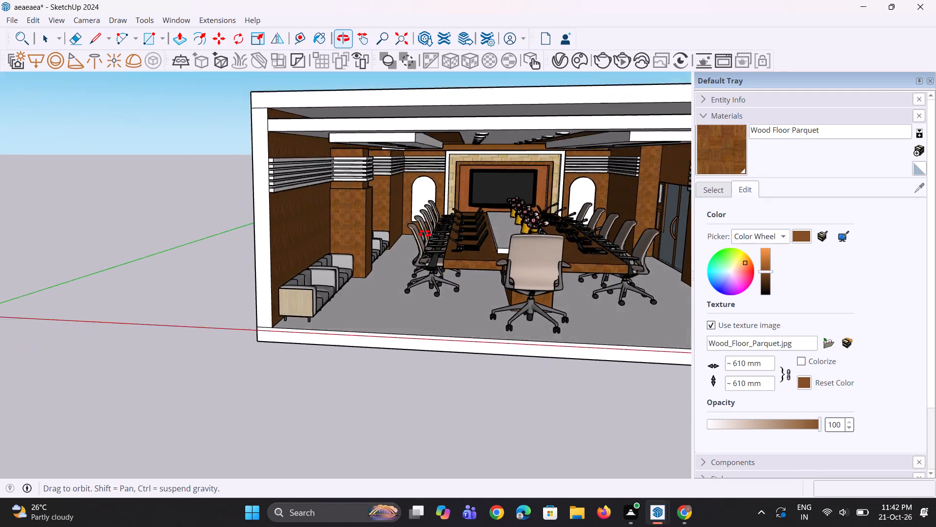
middle_click_drag(425, 234, 424, 222)
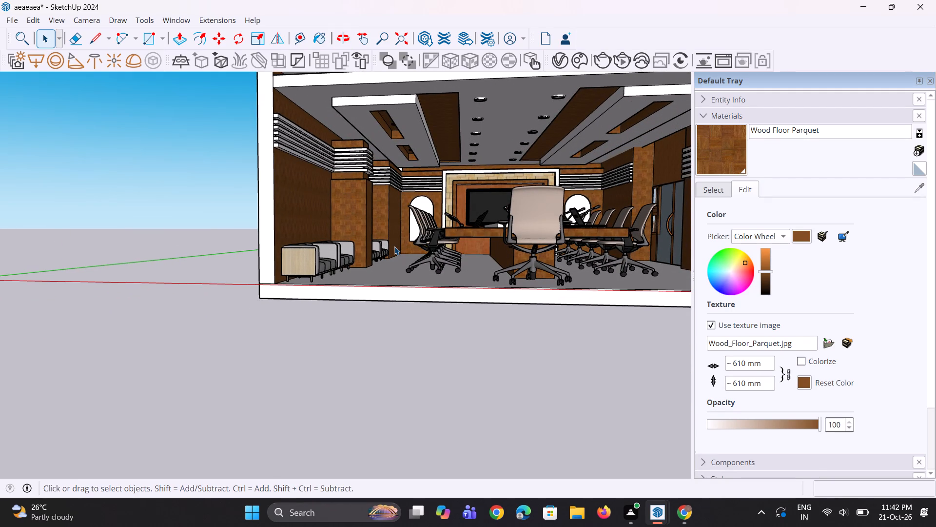
middle_click_drag(415, 307, 415, 308)
middle_click_drag(415, 308, 408, 325)
scroll(393, 299, "down", 3)
scroll(495, 294, "up", 2)
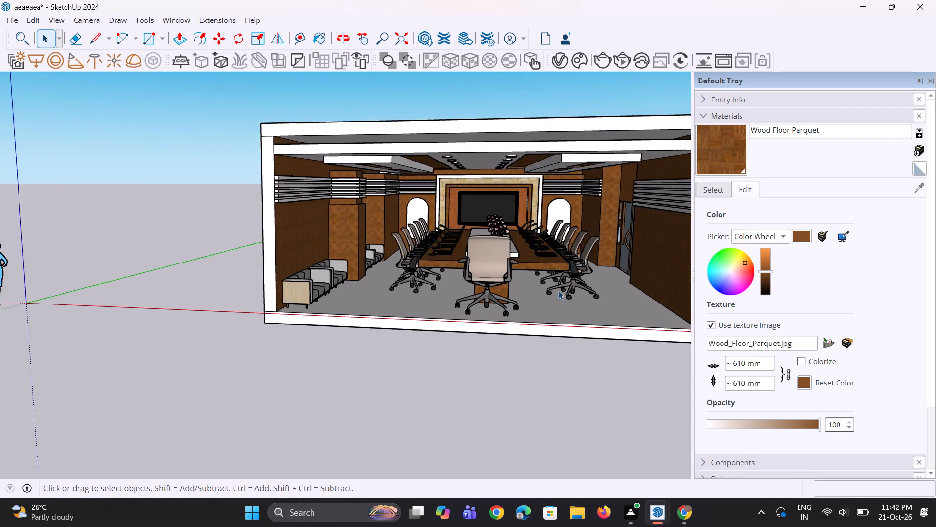
scroll(577, 291, "up", 2)
Save the conference room model.
key("ctrl+s")
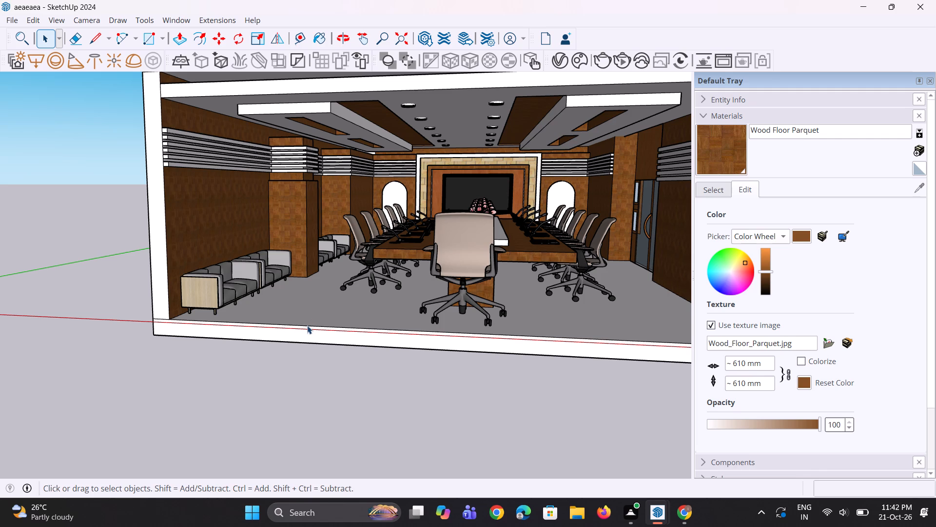
Frame an interior view from the open front showing the sofas, conference table, recess lights and television wall.
scroll(209, 327, "down", 4)
middle_click_drag(346, 339, 359, 328)
scroll(260, 365, "down", 4)
scroll(339, 330, "up", 1)
middle_click_drag(351, 337, 362, 343)
scroll(395, 245, "up", 5)
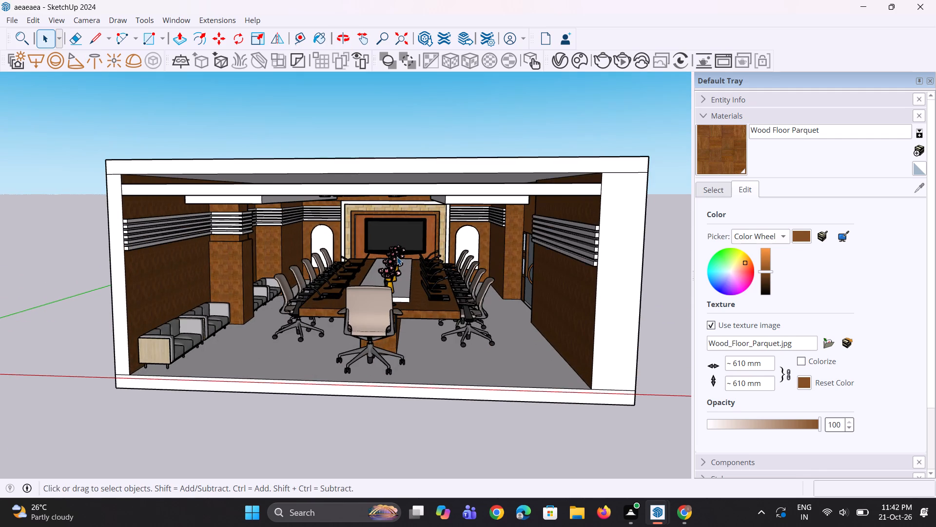
middle_click_drag(399, 258, 437, 254)
scroll(412, 240, "up", 2)
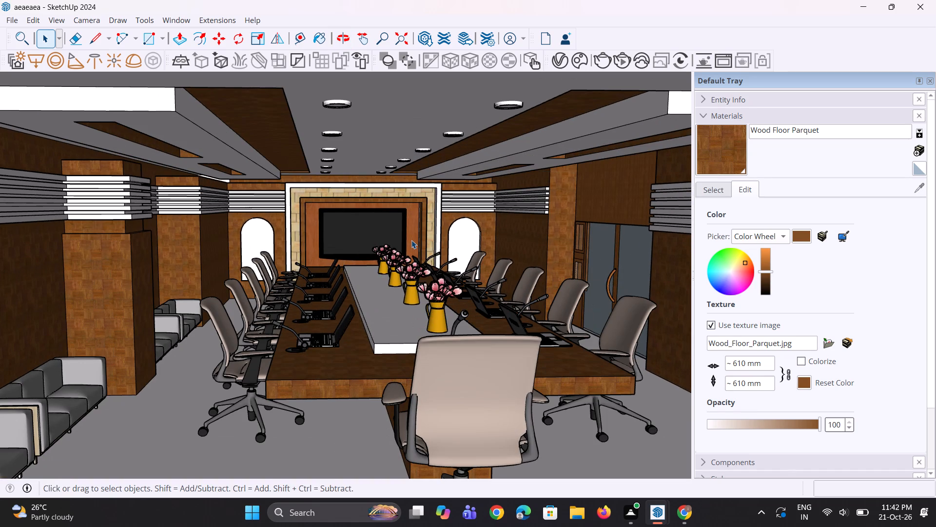
scroll(411, 240, "down", 1)
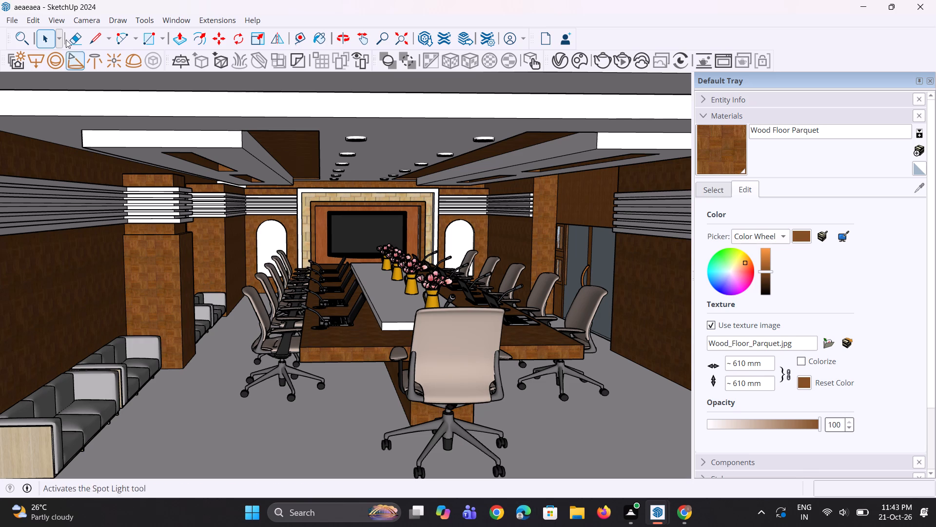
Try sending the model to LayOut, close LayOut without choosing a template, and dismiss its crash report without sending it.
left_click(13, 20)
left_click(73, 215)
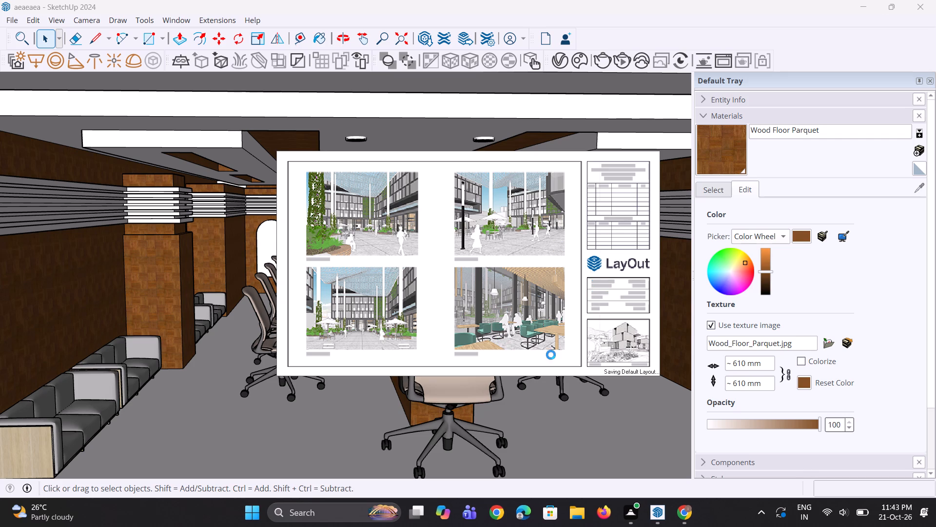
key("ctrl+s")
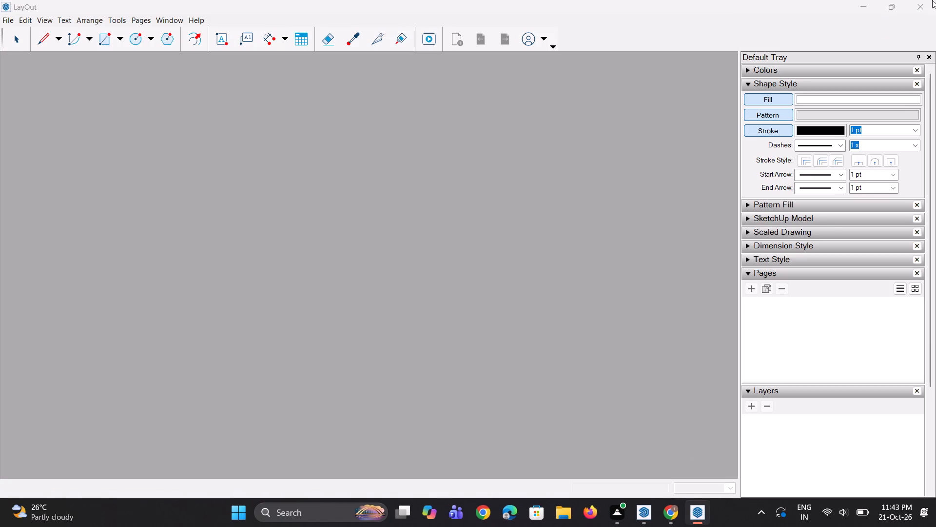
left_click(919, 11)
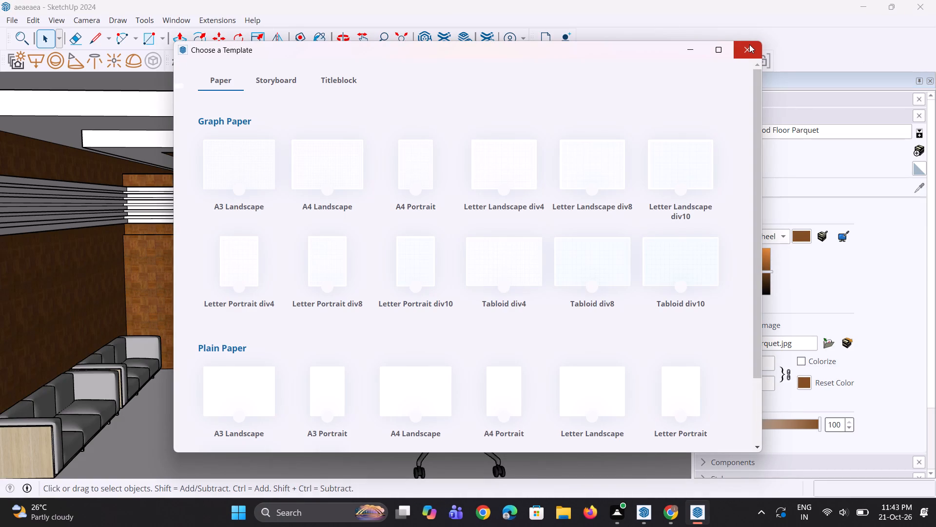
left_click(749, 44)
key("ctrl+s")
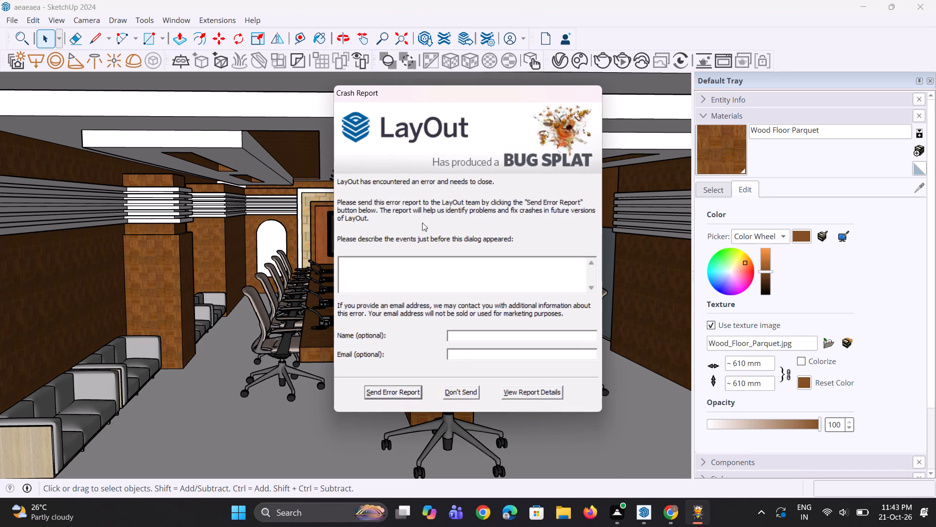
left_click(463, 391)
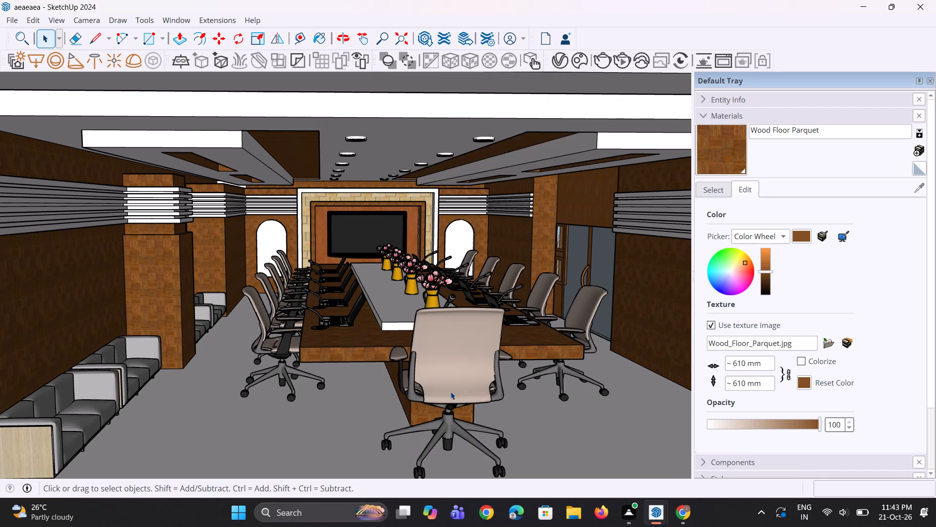
Save the conference room model again.
key("ctrl+s")
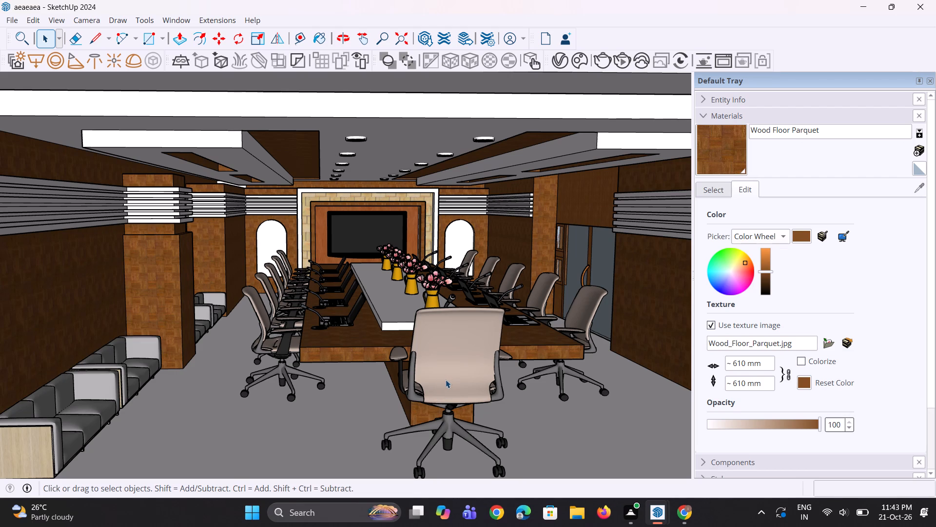
Export the interior view as a 2D PNG image named aeaeaea into the Documents folder.
left_click(10, 21)
left_click(88, 206)
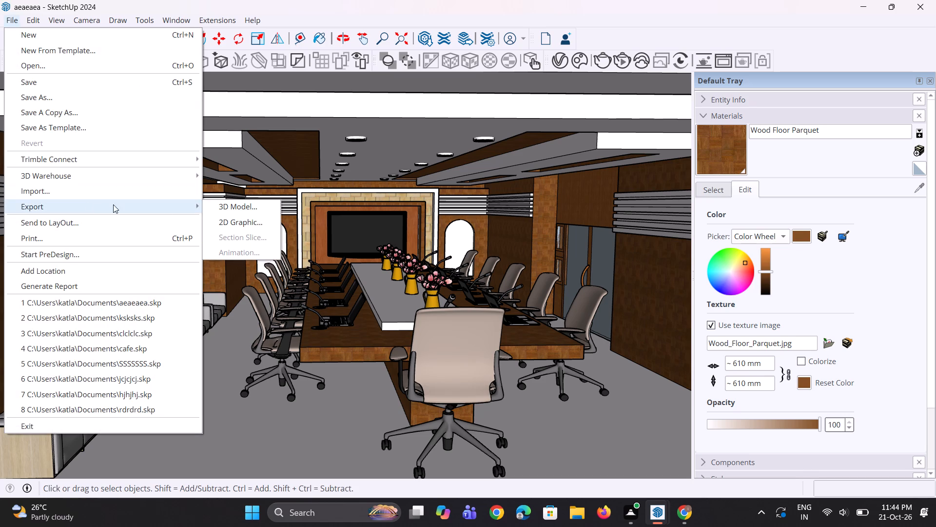
left_click(238, 227)
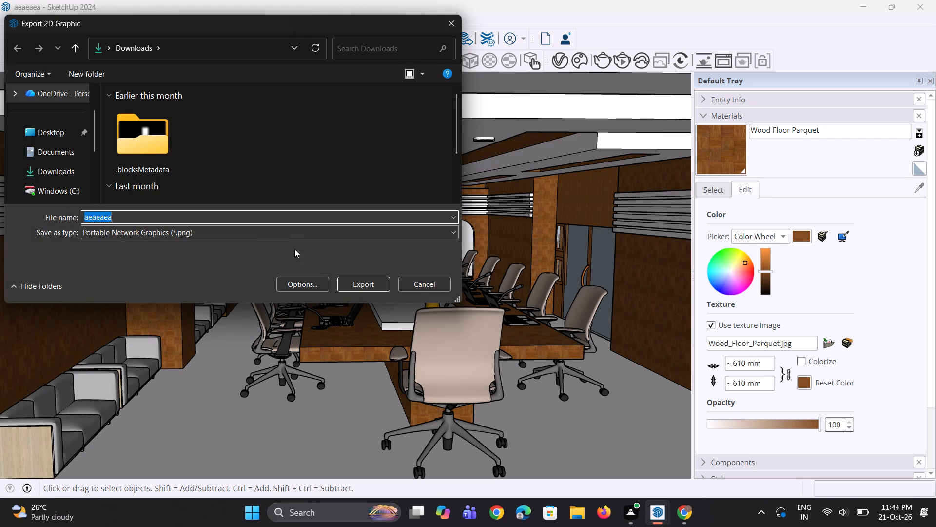
left_click(63, 165)
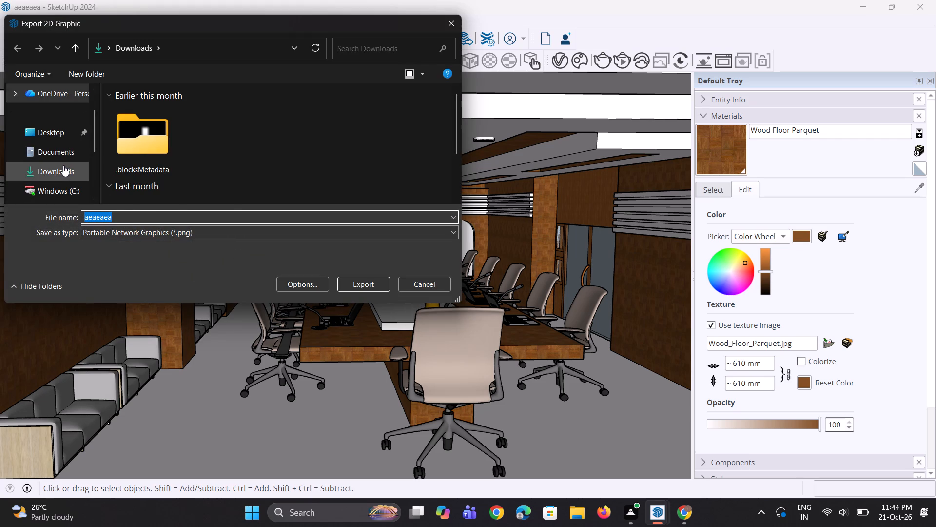
scroll(154, 167, "down", 1)
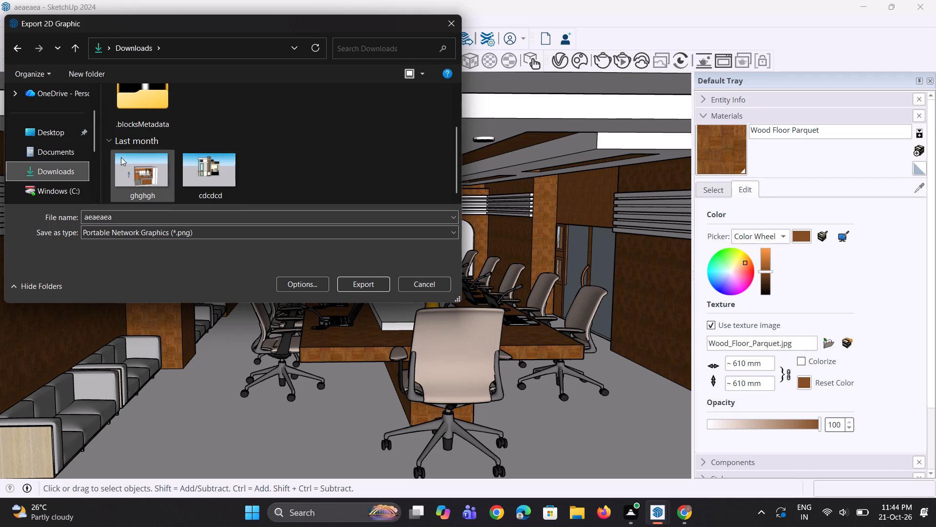
left_click(64, 156)
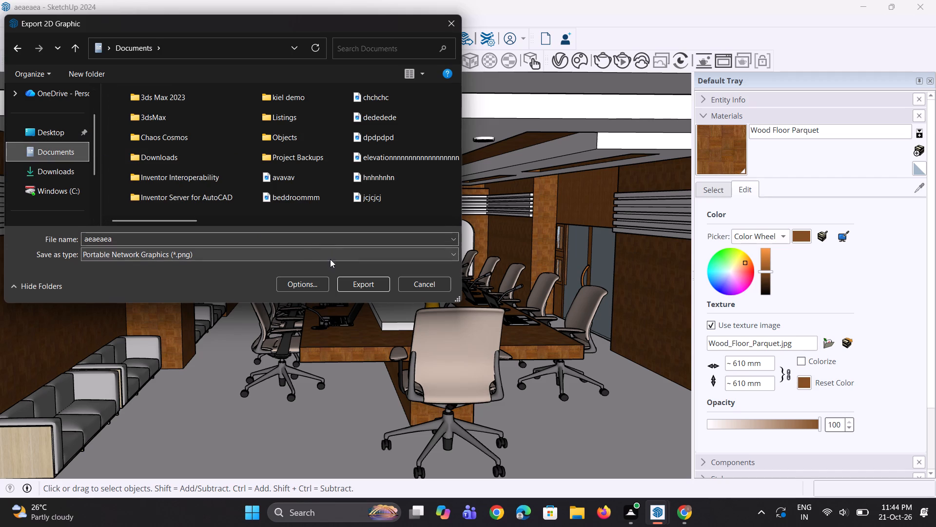
left_click(373, 282)
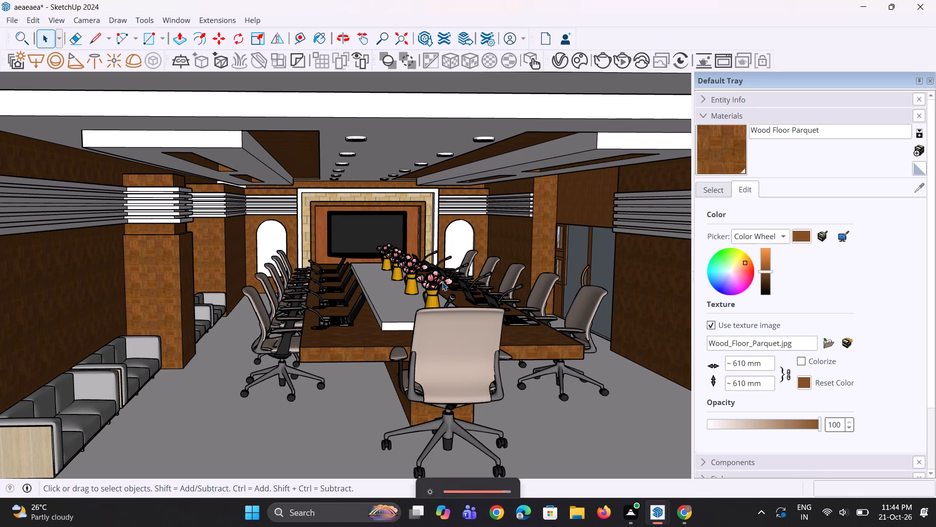
Examine the furnished conference room from the open front and up close, checking the table, seating, ceiling lights and television wall.
scroll(442, 282, "down", 1)
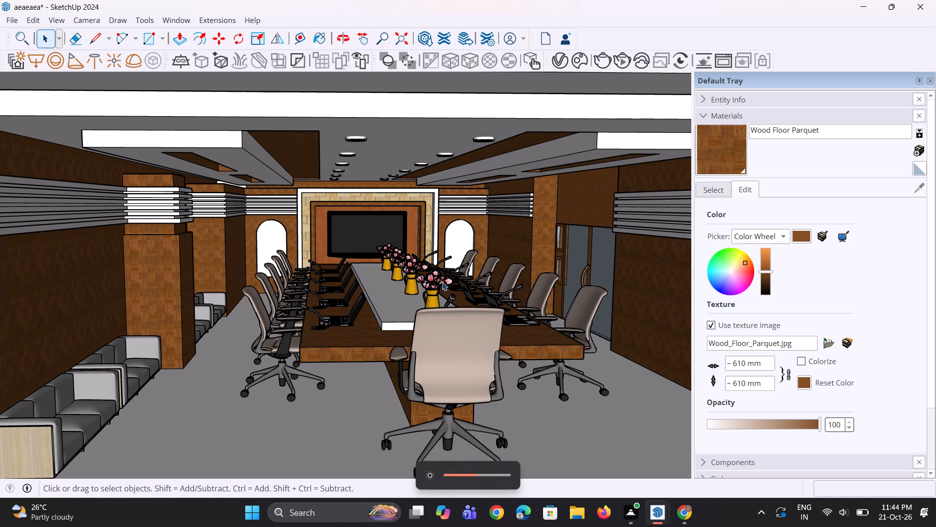
scroll(442, 282, "down", 1)
middle_click_drag(442, 282, 423, 272)
scroll(401, 294, "down", 3)
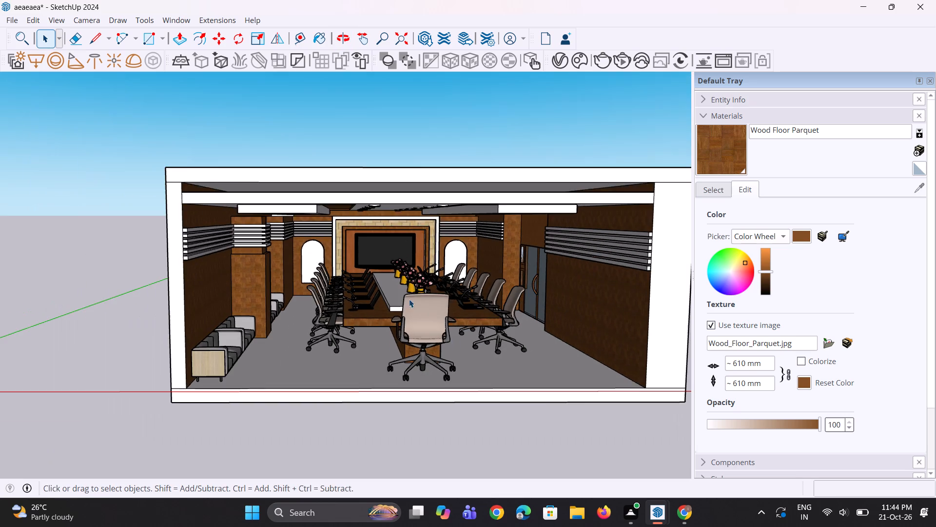
middle_click_drag(455, 345, 434, 309)
scroll(445, 273, "up", 8)
middle_click_drag(438, 268, 451, 303)
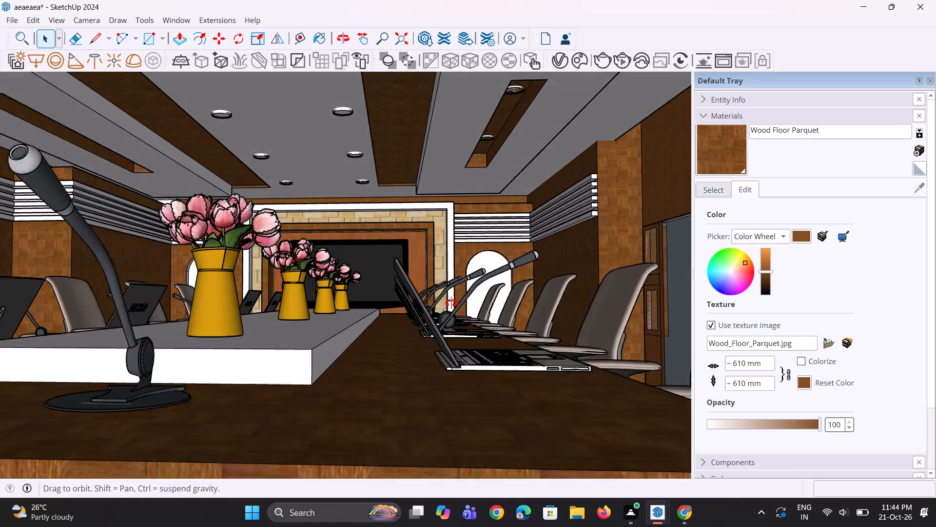
middle_click_drag(451, 303, 465, 302)
scroll(465, 302, "down", 5)
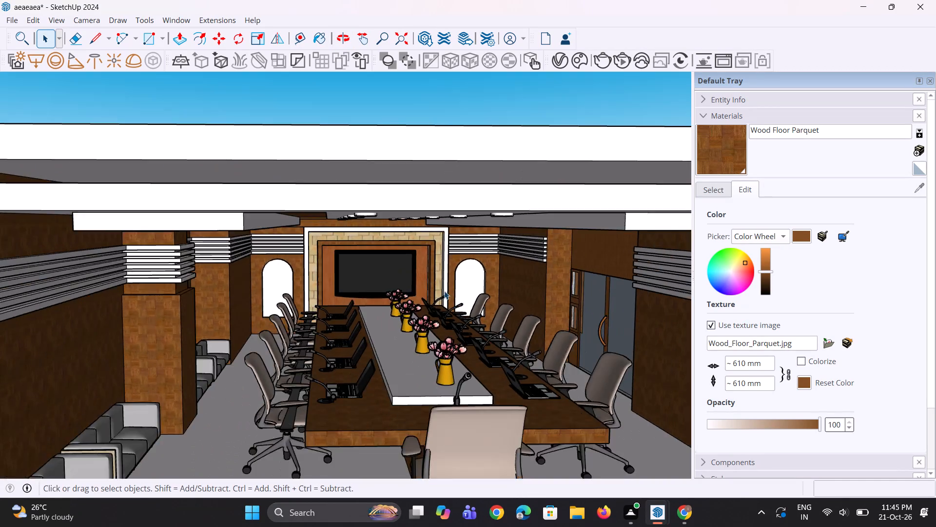
scroll(444, 291, "down", 3)
middle_click_drag(448, 291, 441, 279)
scroll(438, 289, "up", 2)
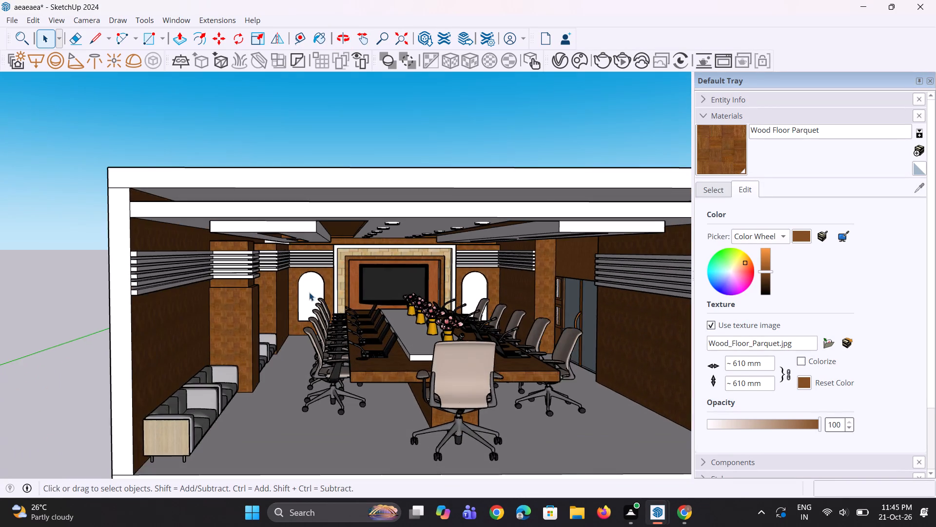
scroll(309, 292, "up", 5)
middle_click_drag(308, 293, 322, 301)
scroll(326, 288, "down", 3)
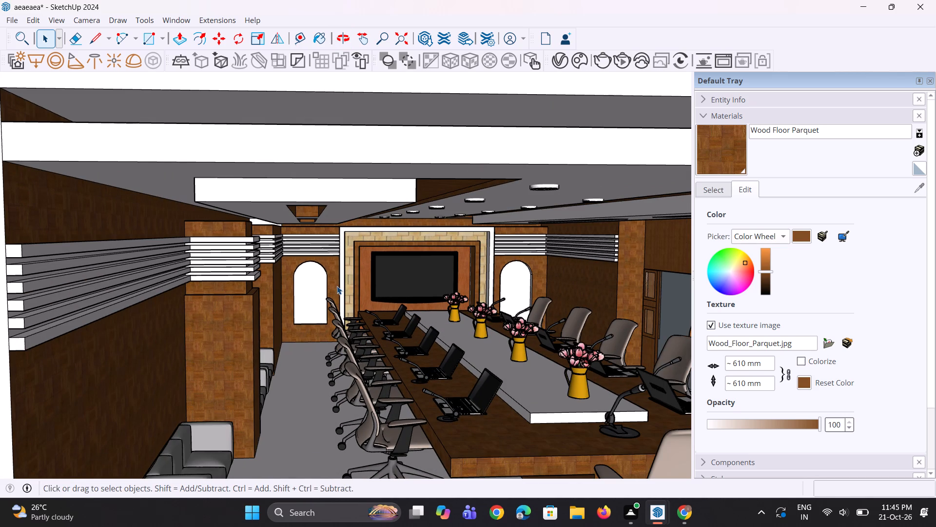
scroll(309, 304, "down", 2)
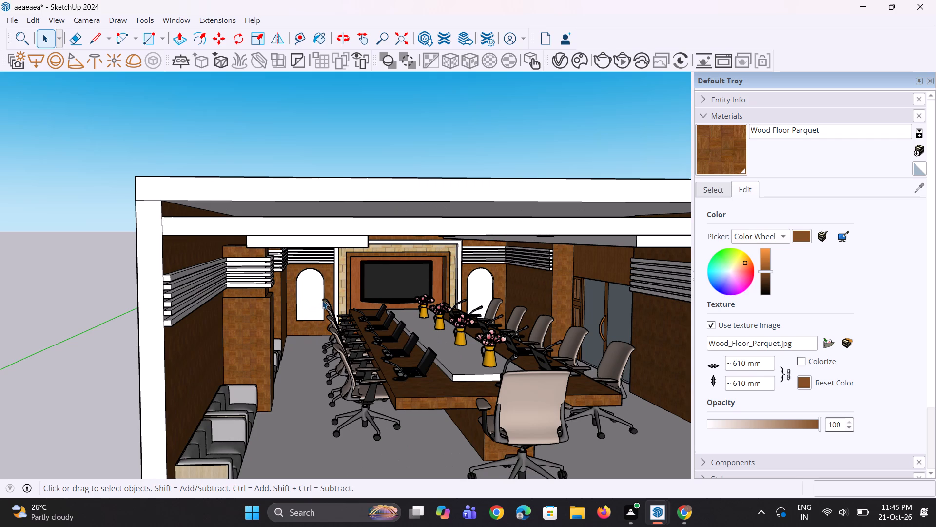
scroll(323, 301, "down", 1)
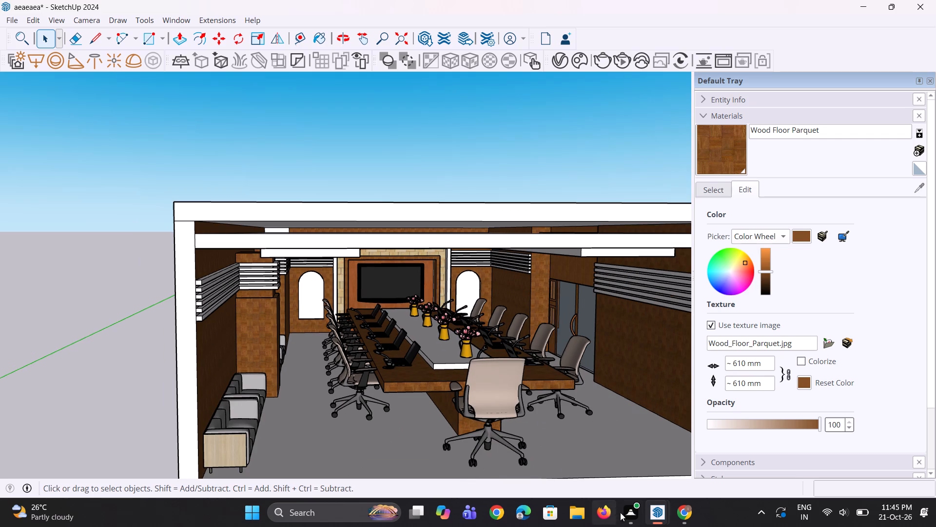